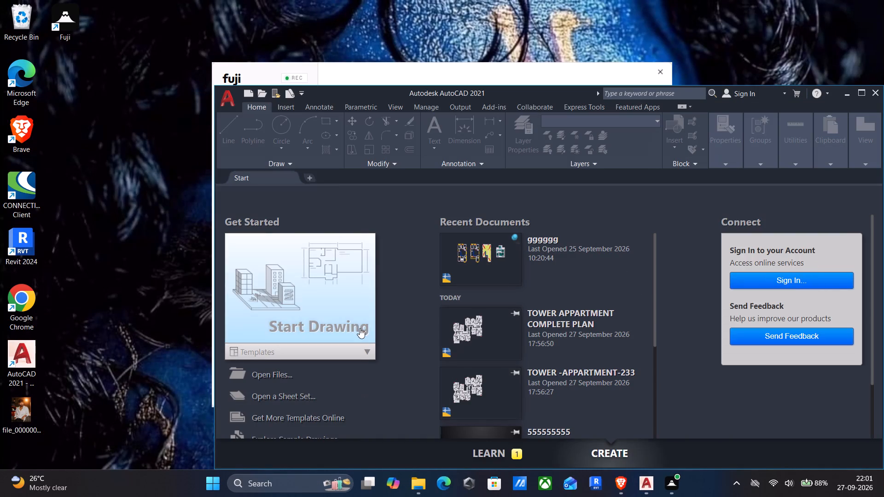
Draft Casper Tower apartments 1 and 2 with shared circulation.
Maximize the application window and start a new blank drawing.
click(860, 94)
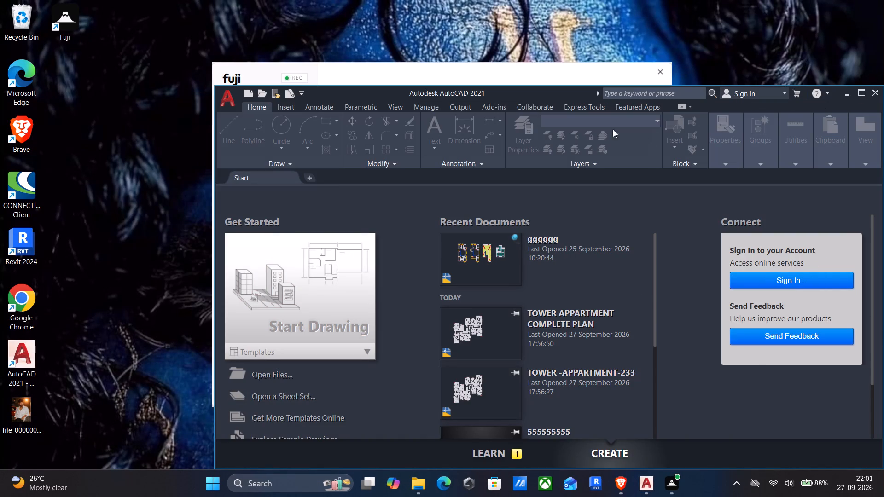
click(857, 91)
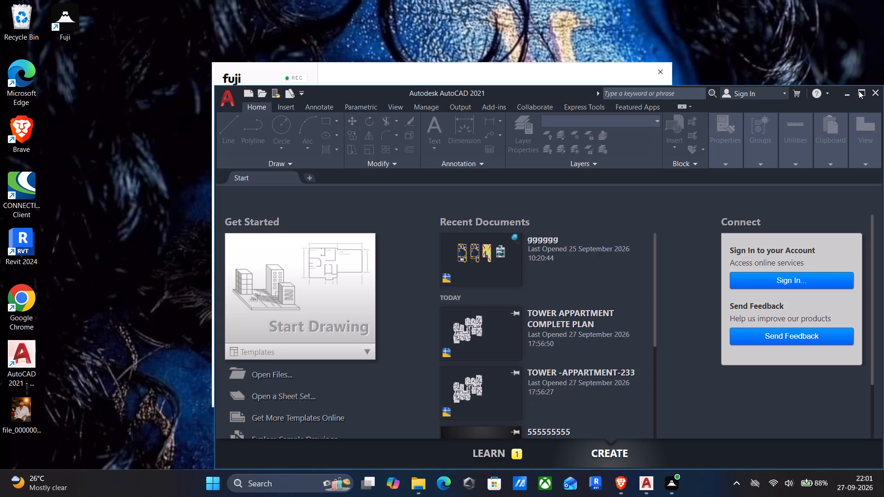
click(861, 95)
click(859, 92)
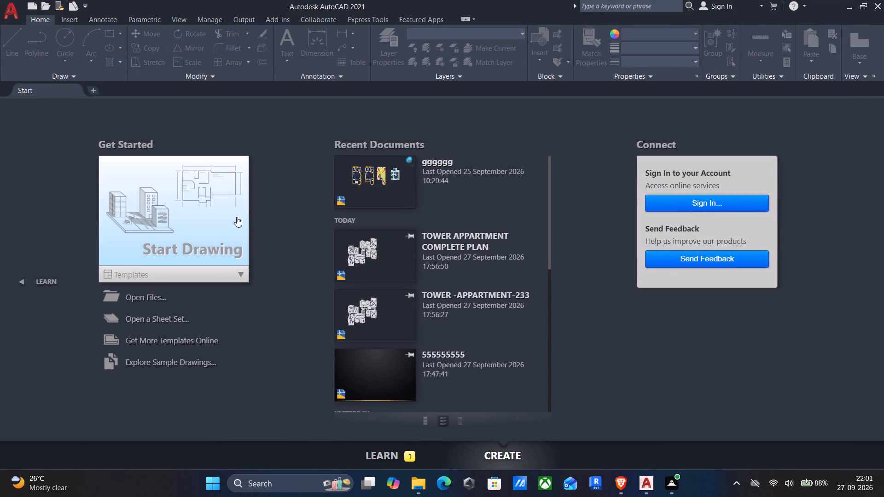
click(192, 232)
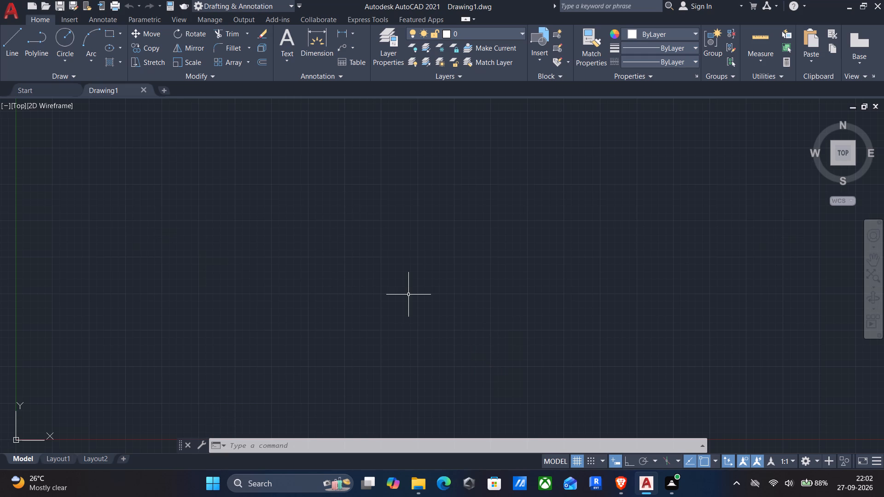
Set the drawing's length units to Engineering with 0'-0.0" precision.
text(UN)
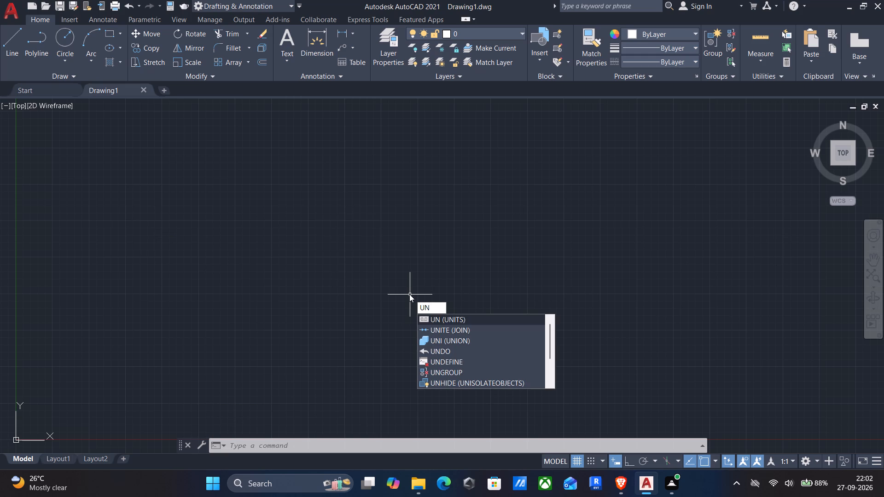
key(Return)
click(367, 163)
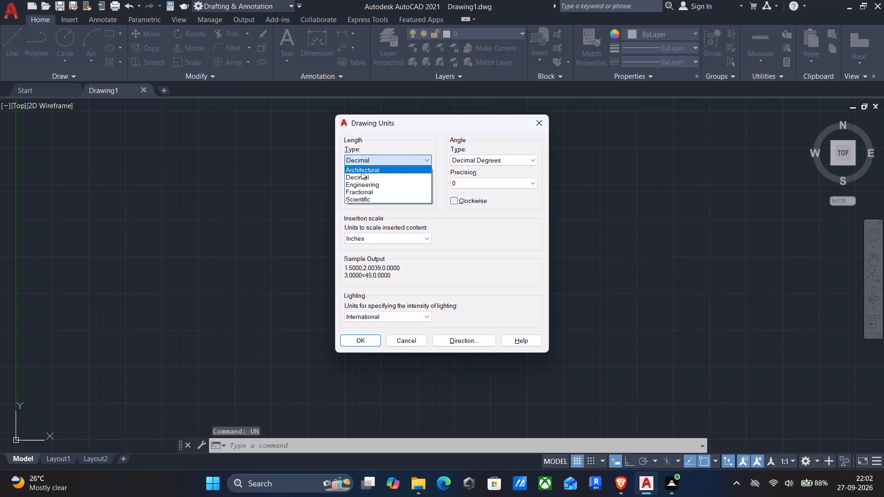
click(355, 181)
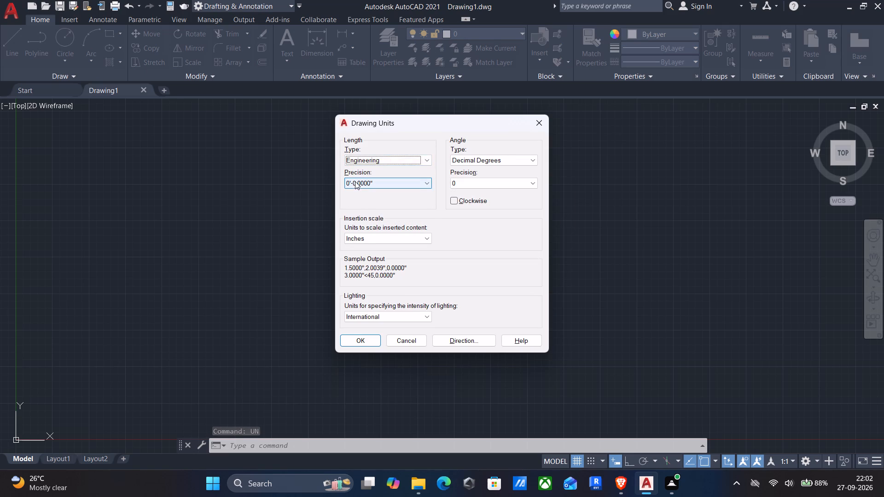
click(355, 181)
click(353, 195)
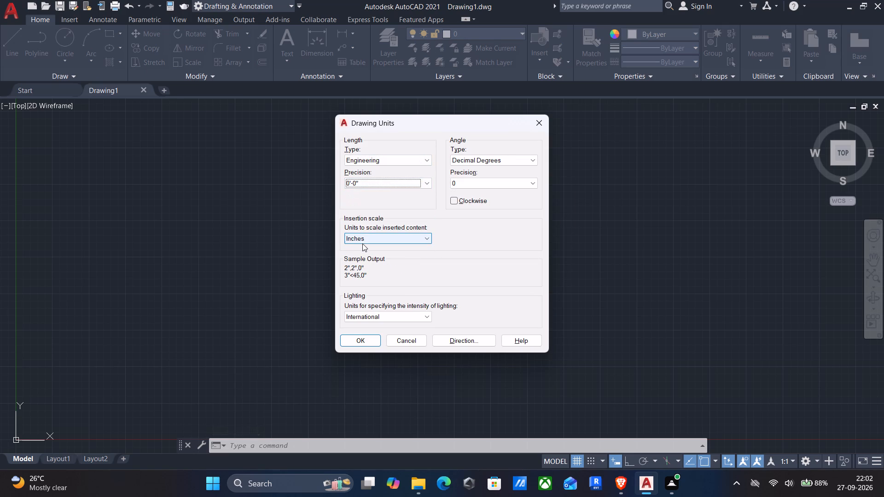
click(363, 186)
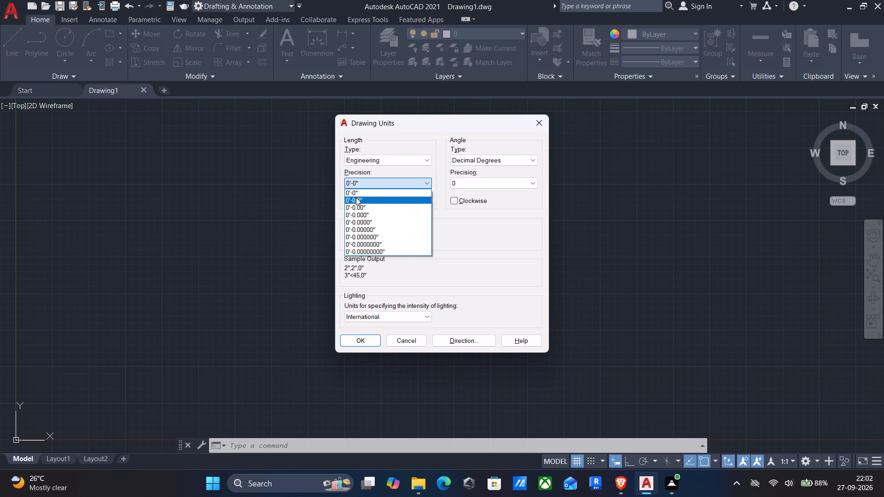
click(352, 202)
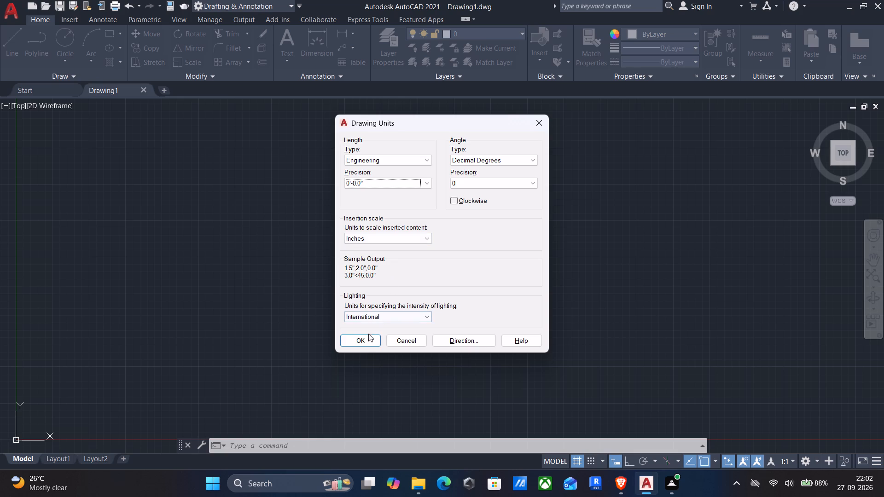
click(365, 337)
Set the model space limits from 0,0 to 250',250'.
key(l)
text(IM)
key(Return)
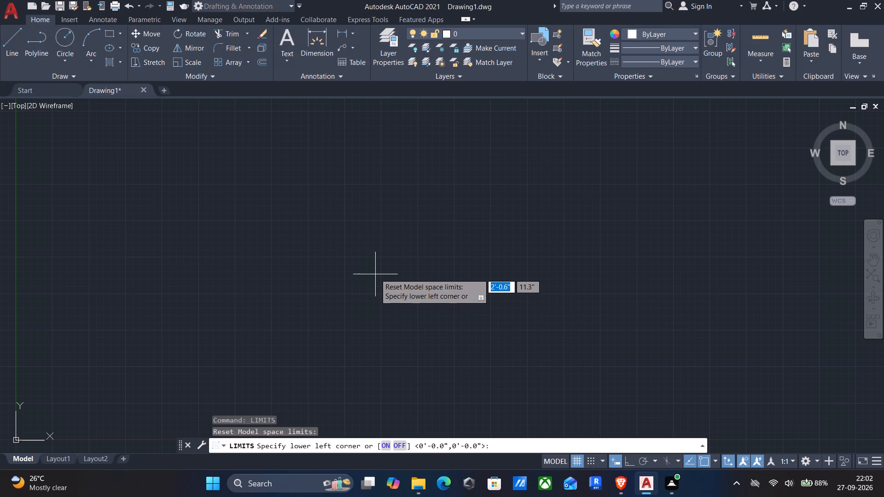
text(0,0)
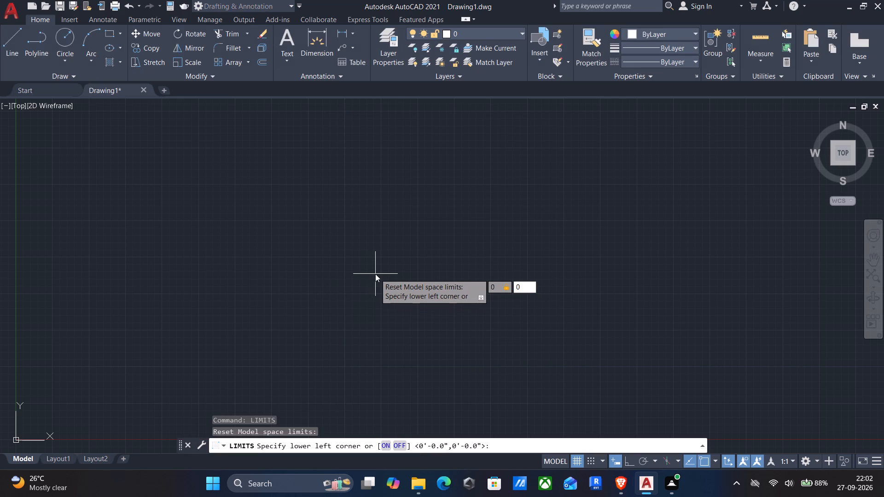
key(Return)
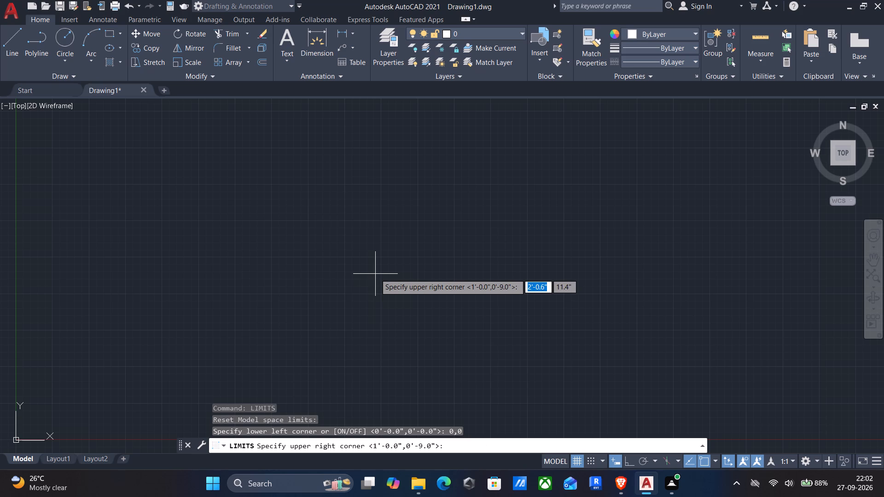
text(250',)
text(250')
key(Return)
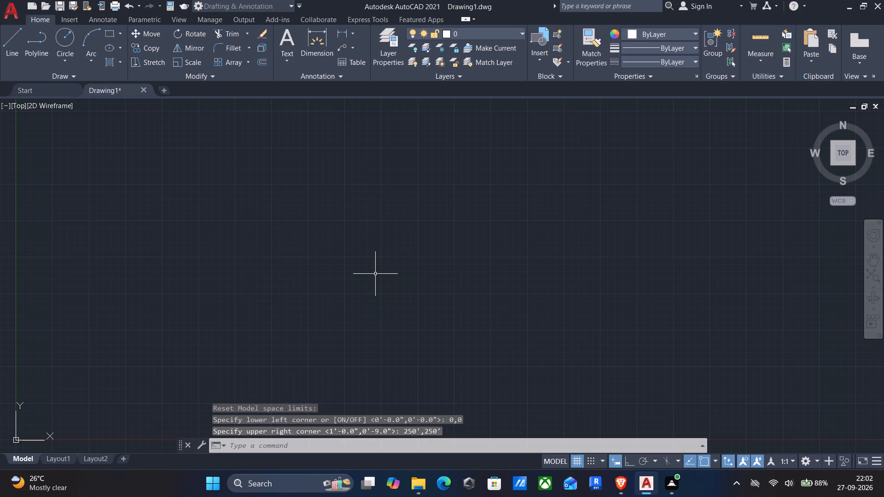
key(z)
key(Return)
key(a)
key(Return)
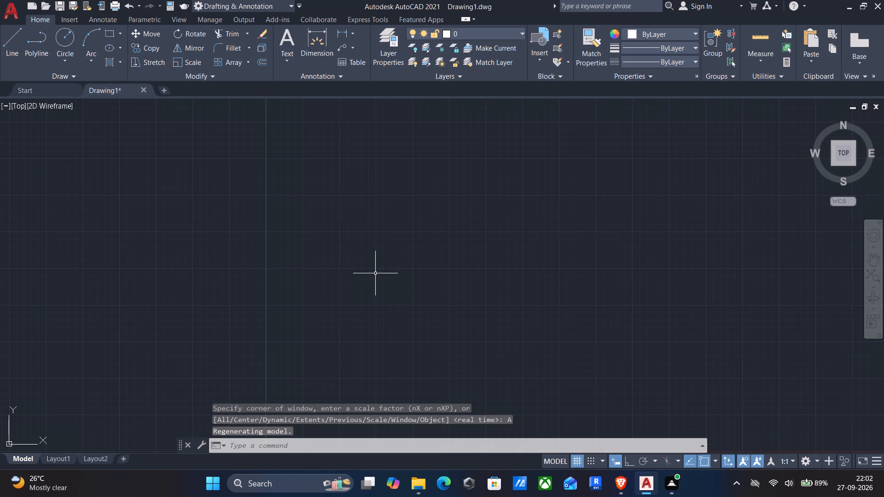
Set the Standard dimension style's primary linear units to Engineering with 0'-0.0" precision.
key(d)
key(Return)
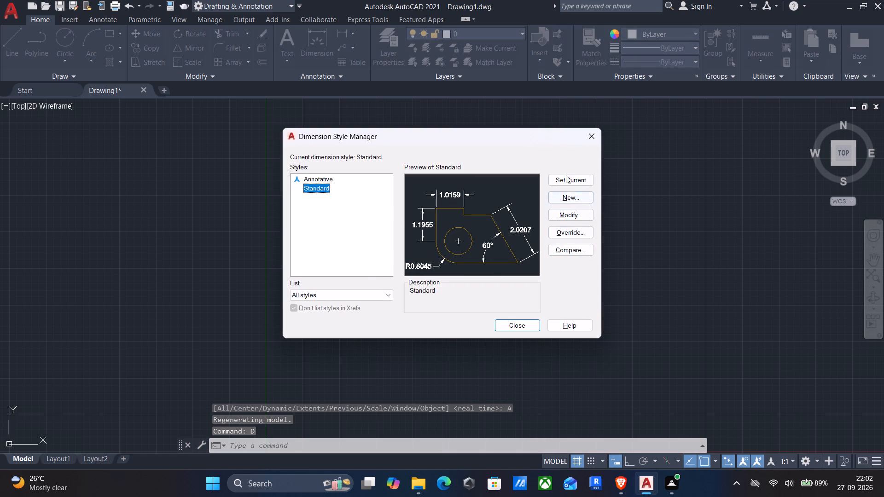
click(566, 216)
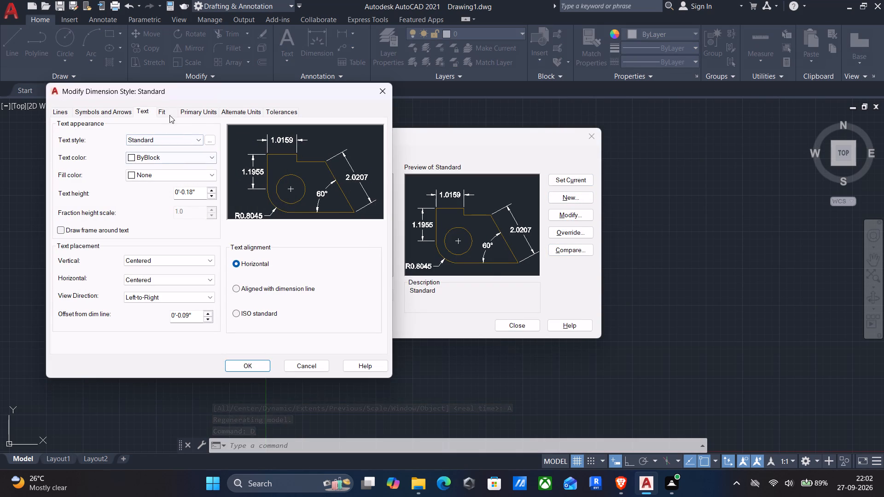
click(197, 110)
click(167, 137)
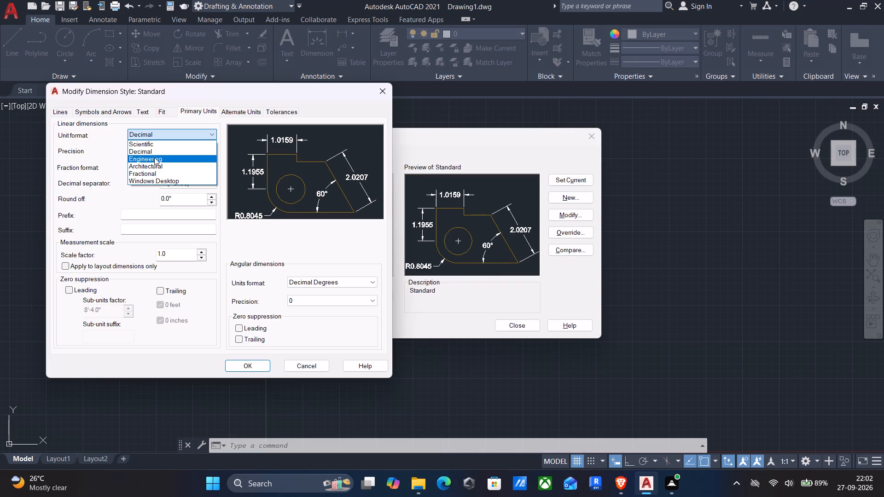
click(152, 161)
click(155, 154)
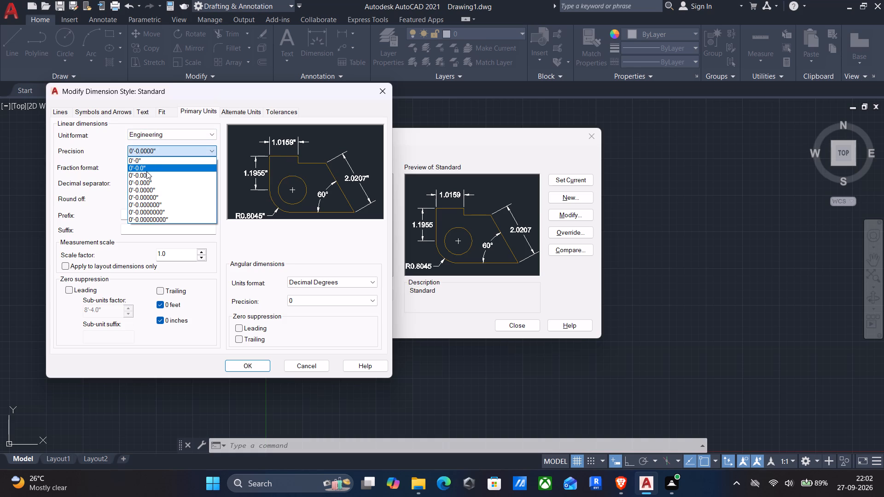
click(146, 171)
Set the Standard dimension style's text height to 8" and make the style current.
click(142, 111)
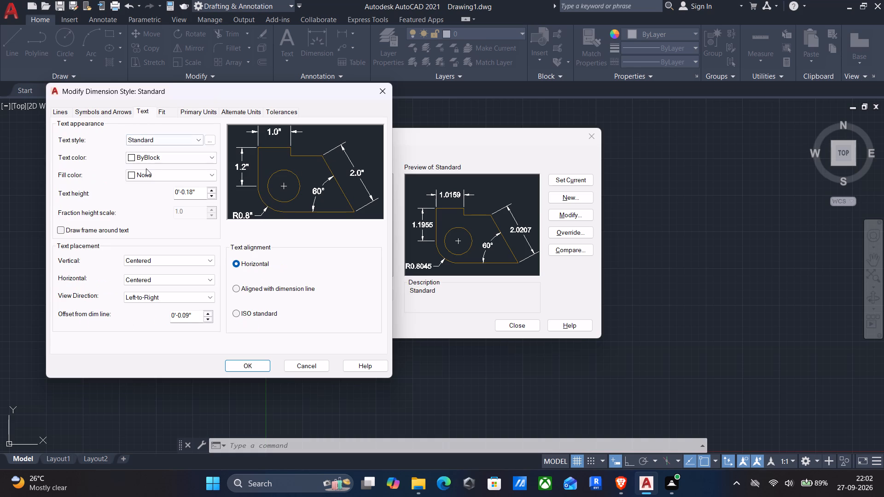
drag(200, 192, 85, 193)
text(8")
key(Return)
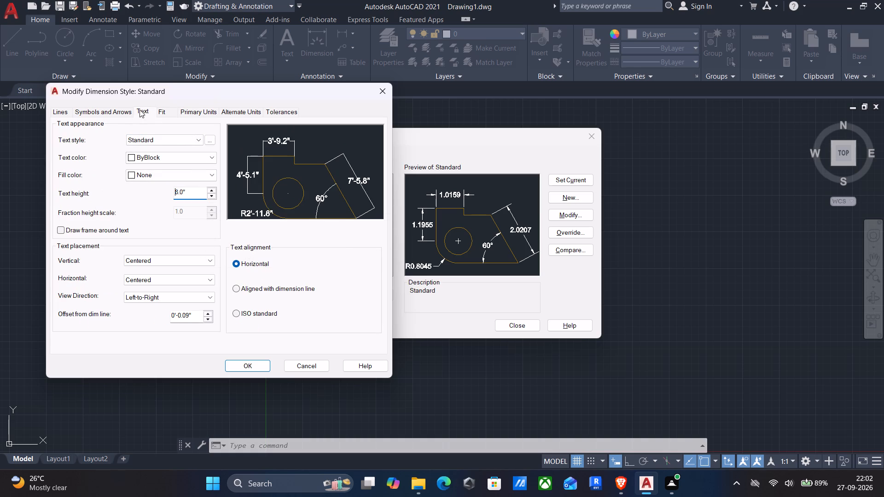
click(58, 113)
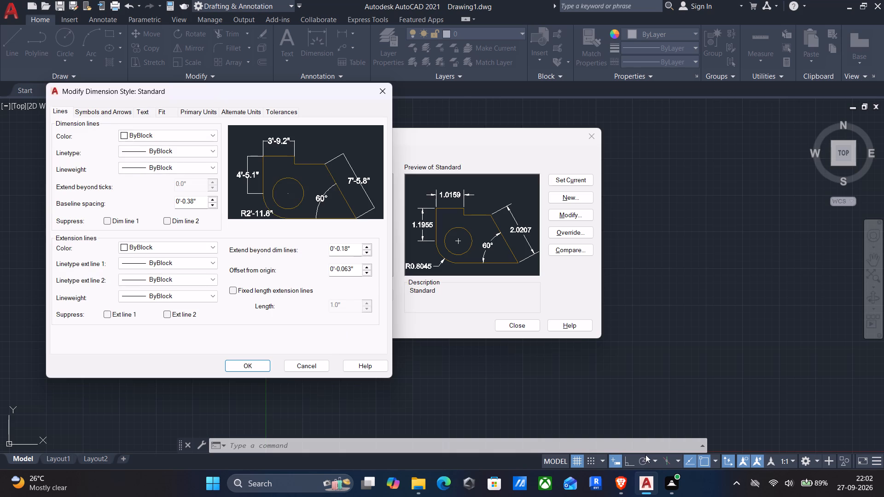
click(790, 461)
click(244, 360)
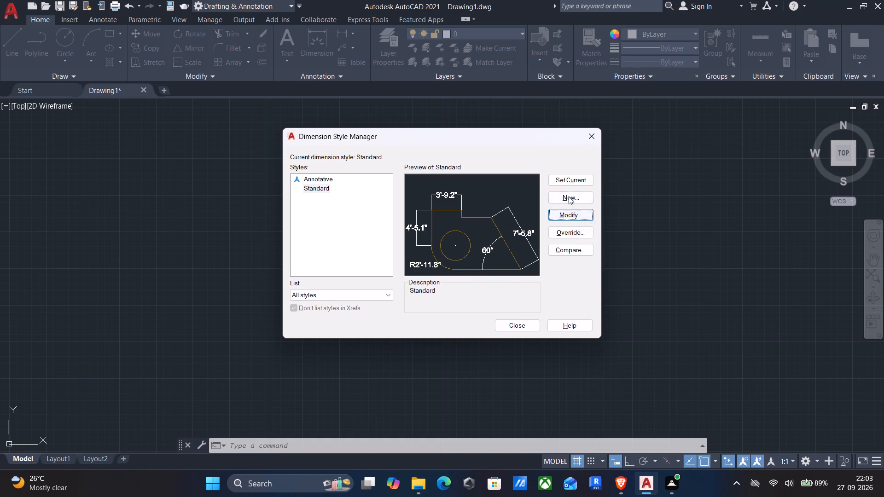
click(562, 176)
click(588, 133)
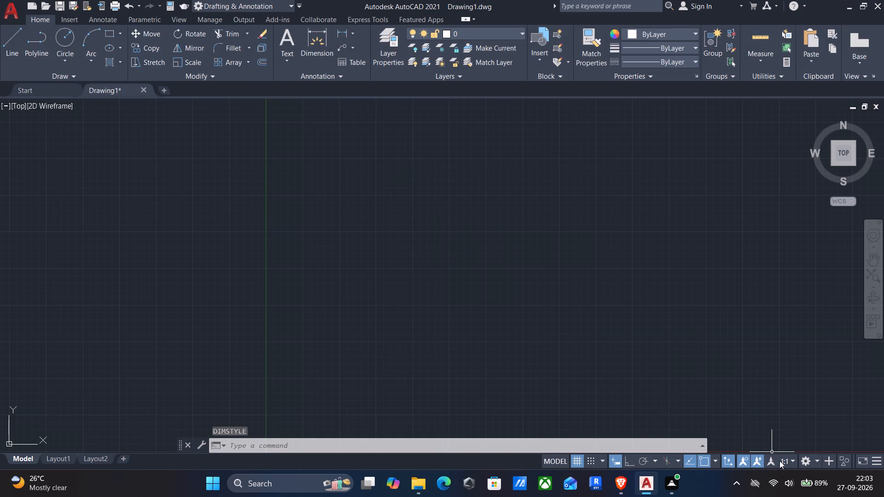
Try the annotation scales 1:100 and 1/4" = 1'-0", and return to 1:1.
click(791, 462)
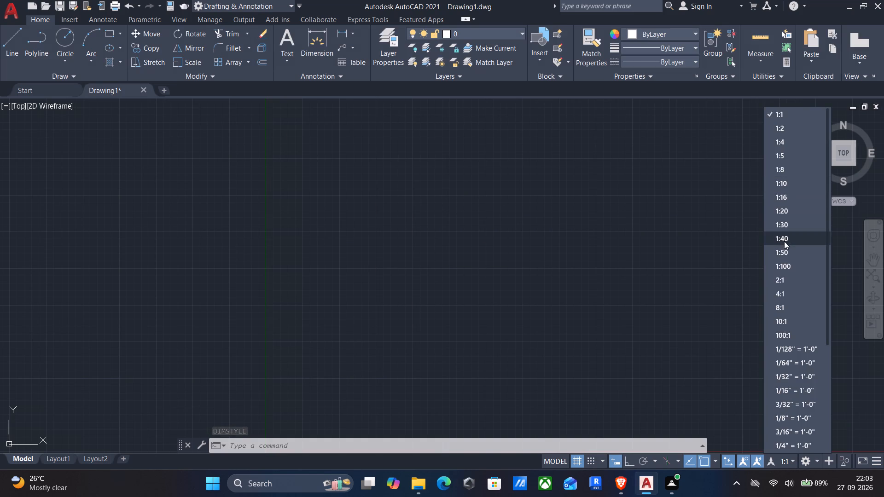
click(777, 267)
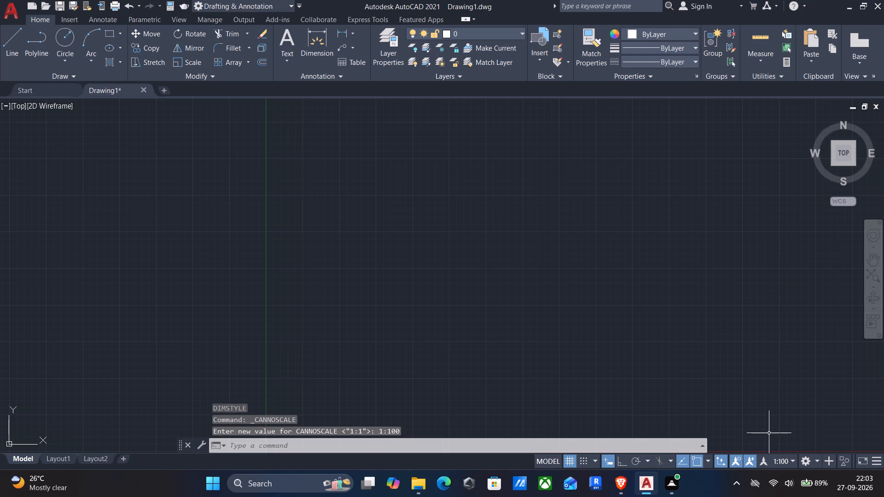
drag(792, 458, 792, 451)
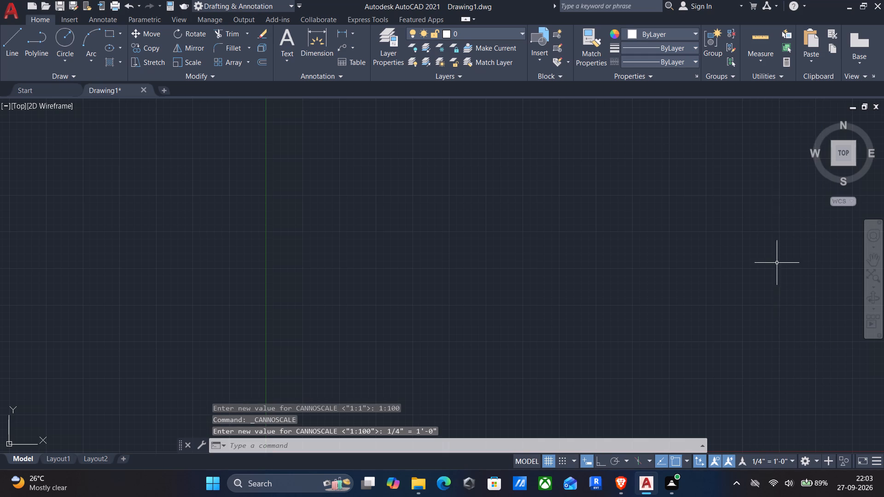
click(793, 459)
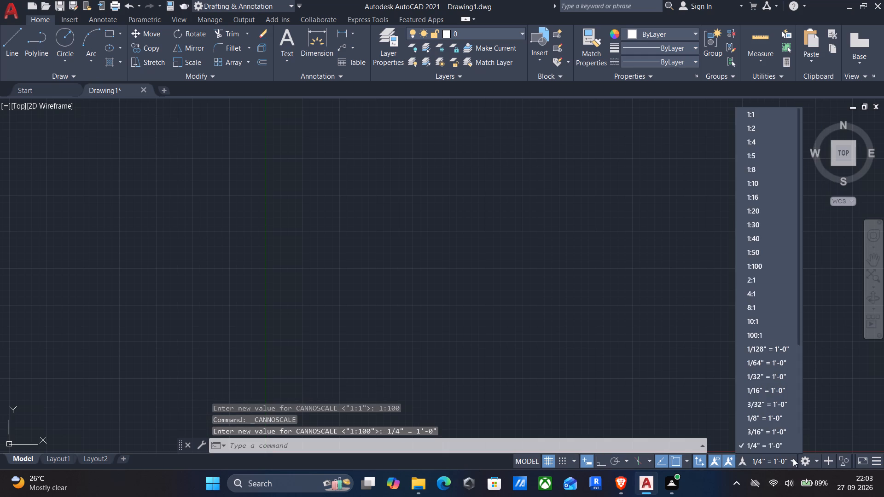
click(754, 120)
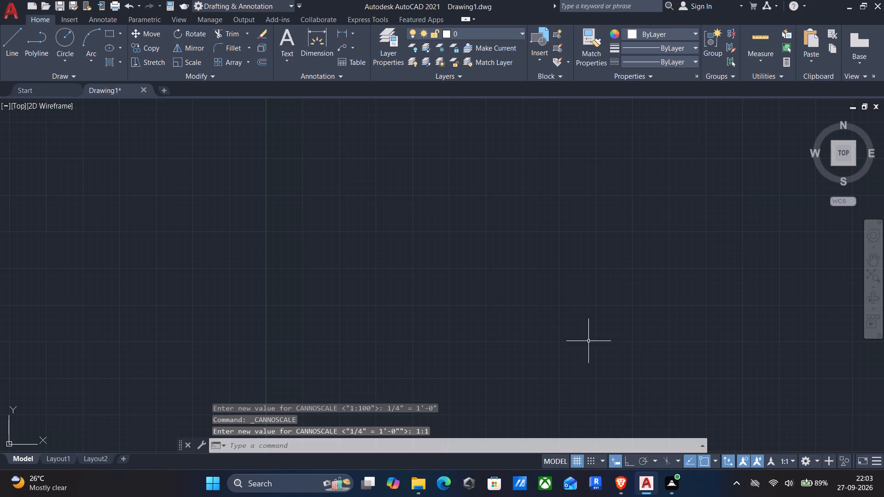
With Ortho on, draw a vertical line about 51' long in an empty area of the drawing.
middle_drag(511, 308, 323, 309)
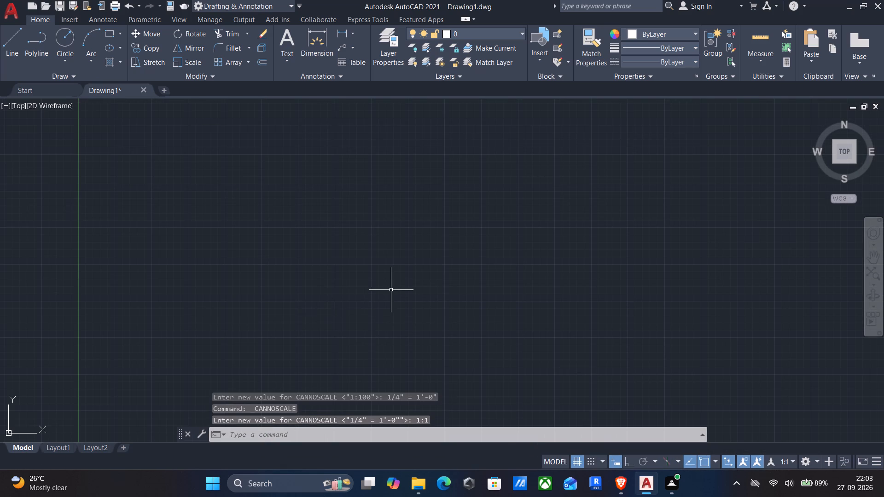
middle_drag(391, 289, 267, 282)
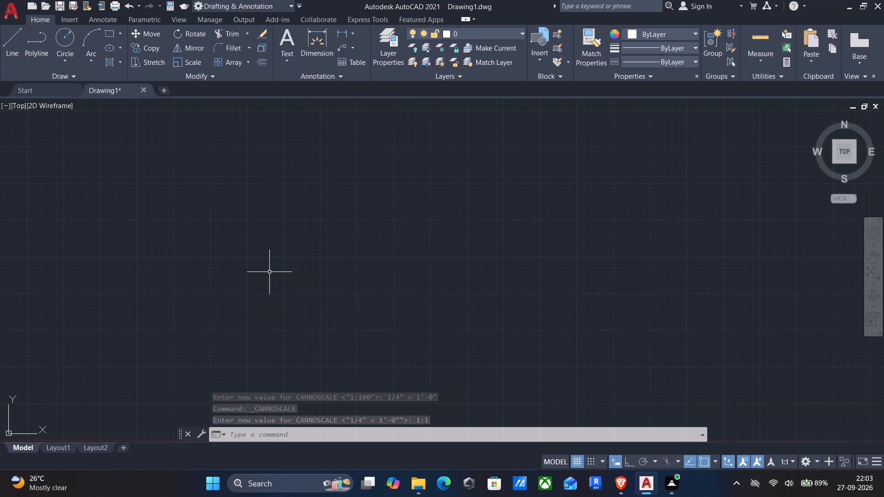
middle_drag(275, 271, 235, 280)
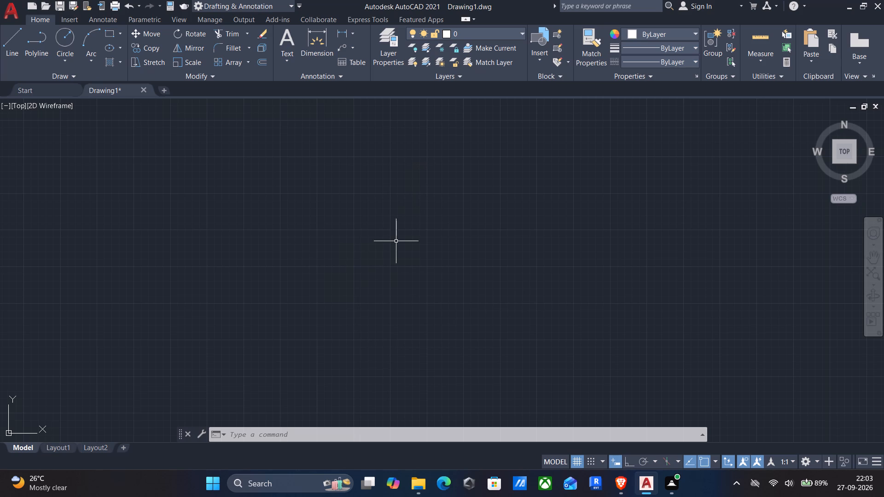
key(l)
key(Return)
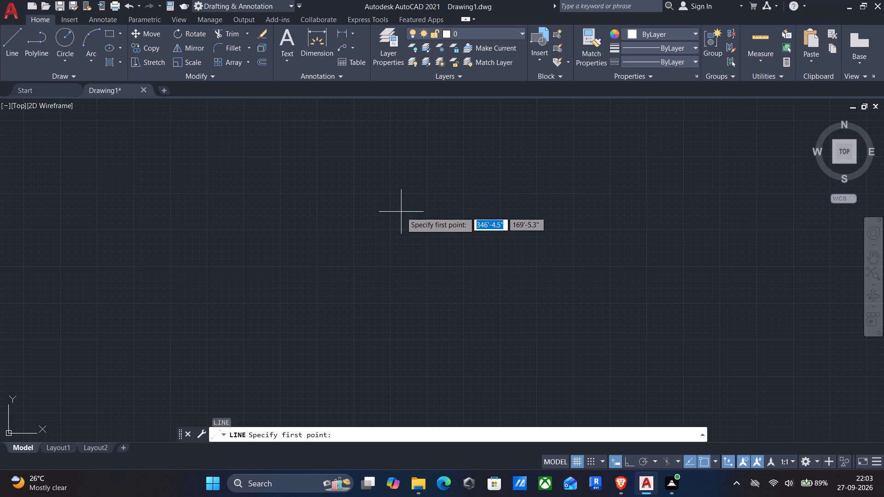
key(F8)
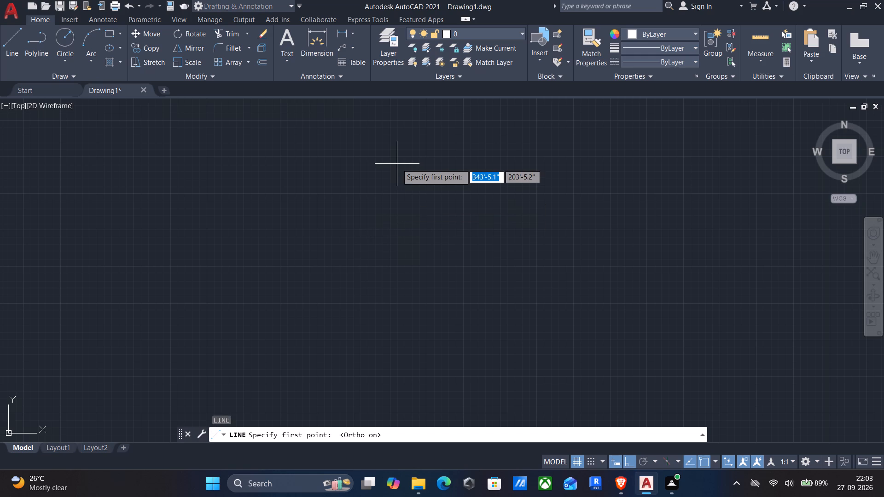
click(397, 164)
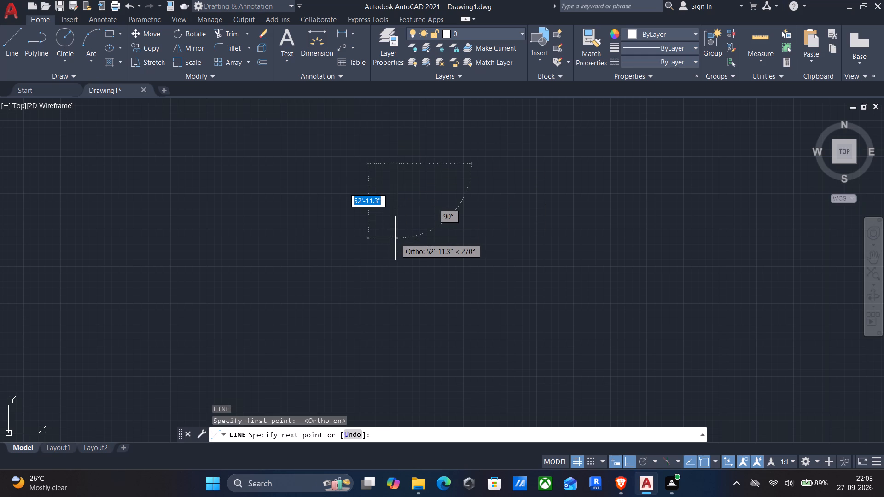
click(396, 236)
key(Escape)
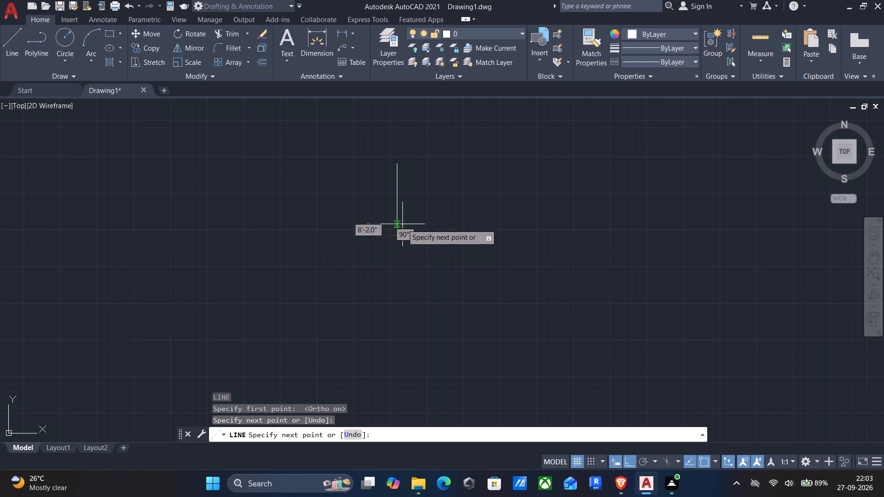
Offset the vertical line 9" to the right to form the left wall.
scroll(388, 161, up, 3)
middle_drag(378, 175, 372, 182)
middle_drag(367, 189, 365, 171)
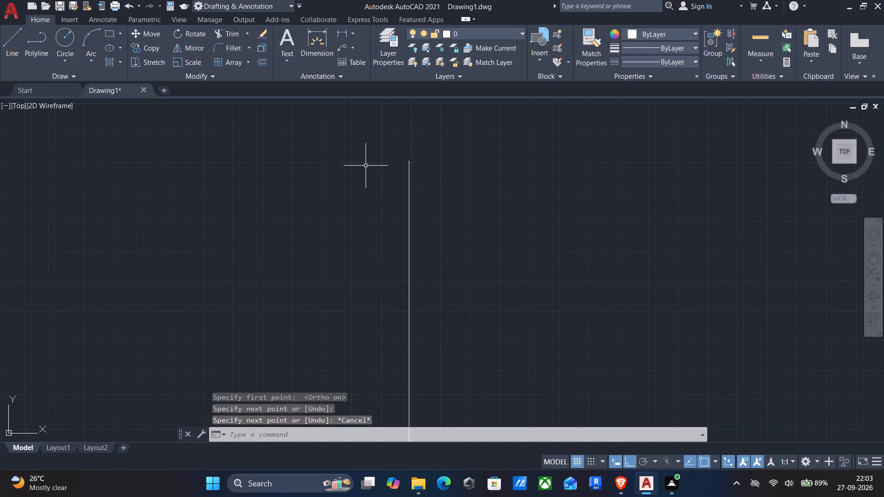
key(o)
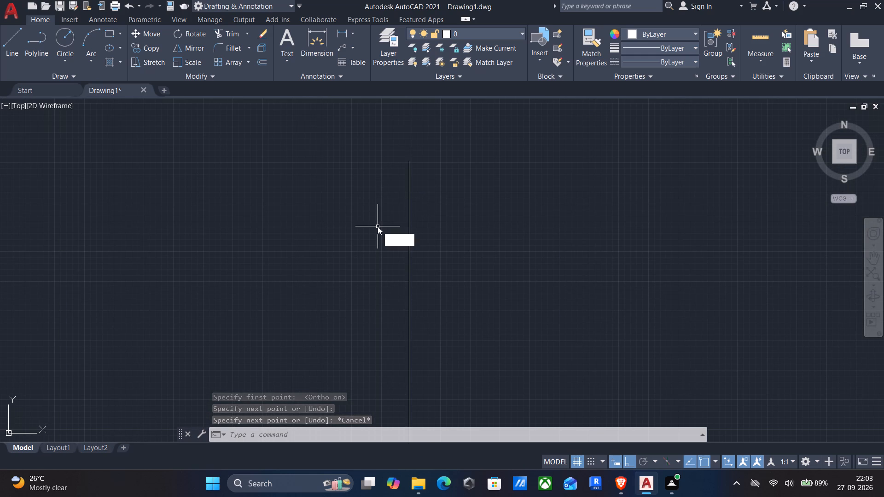
key(Return)
drag(364, 245, 428, 238)
click(483, 259)
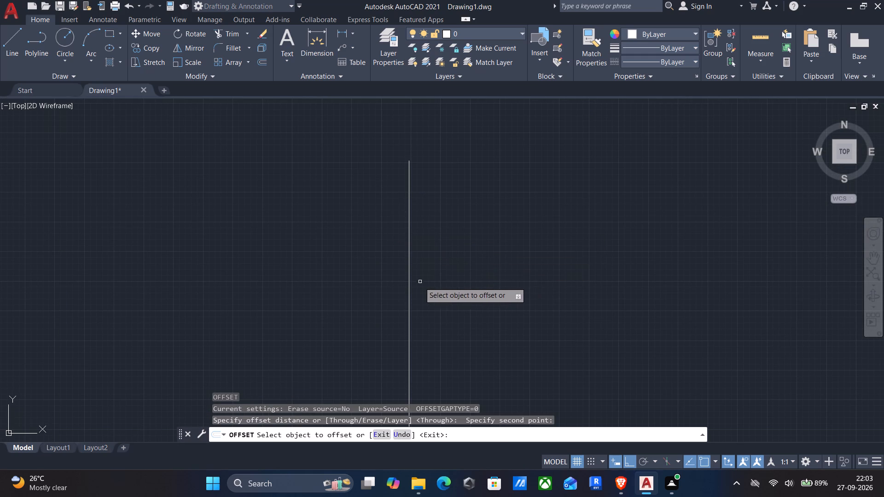
click(408, 292)
text(9")
key(Return)
scroll(436, 281, down, 1)
middle_drag(433, 282, 396, 234)
key(Return)
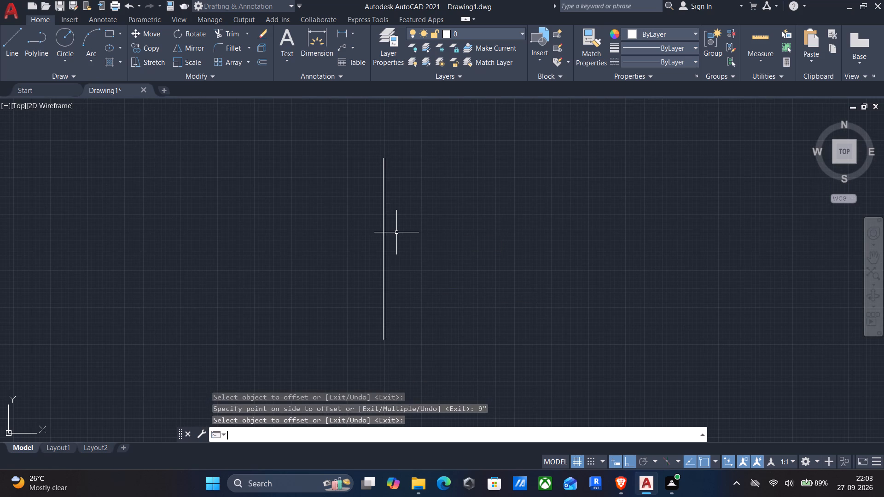
Draw a horizontal line about 33' long to the right from the top end of the left wall's outer line.
key(l)
key(Return)
scroll(372, 147, up, 3)
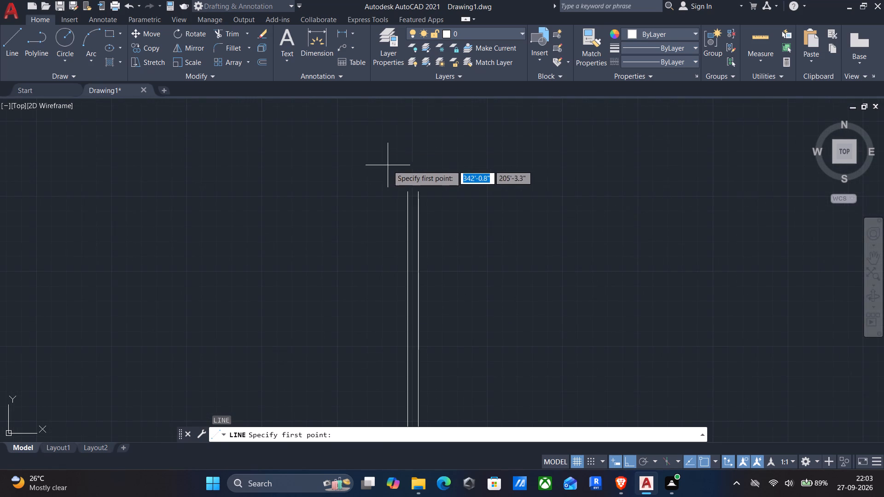
click(407, 193)
middle_drag(809, 268, 617, 264)
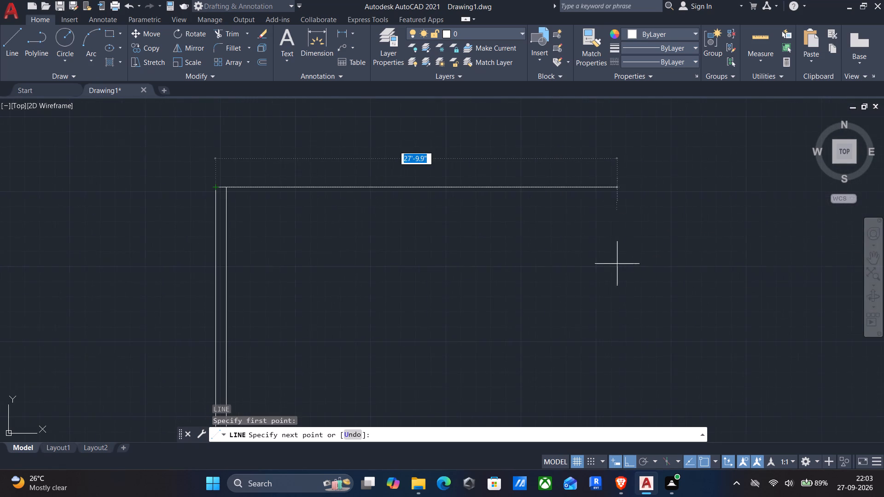
click(687, 238)
key(Return)
Offset the horizontal line 9" downward to form the top wall.
scroll(589, 275, down, 1)
middle_drag(548, 315, 572, 288)
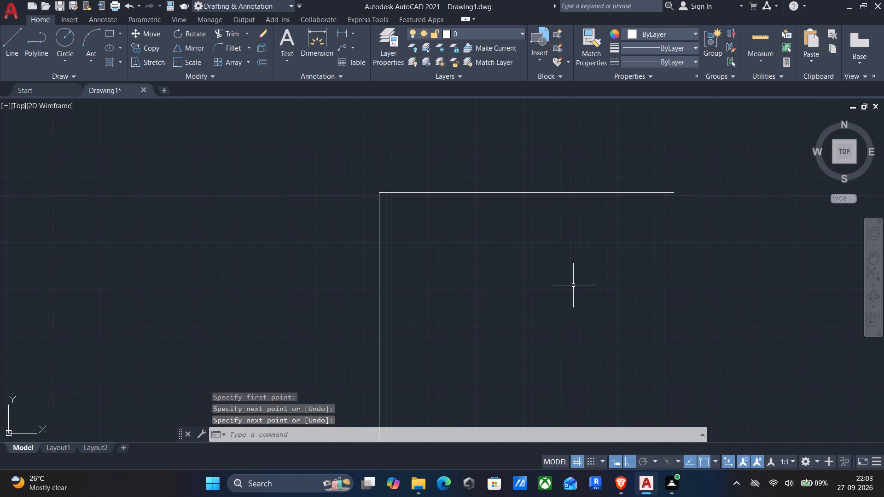
key(o)
key(Return)
drag(455, 177, 454, 188)
drag(442, 293, 444, 285)
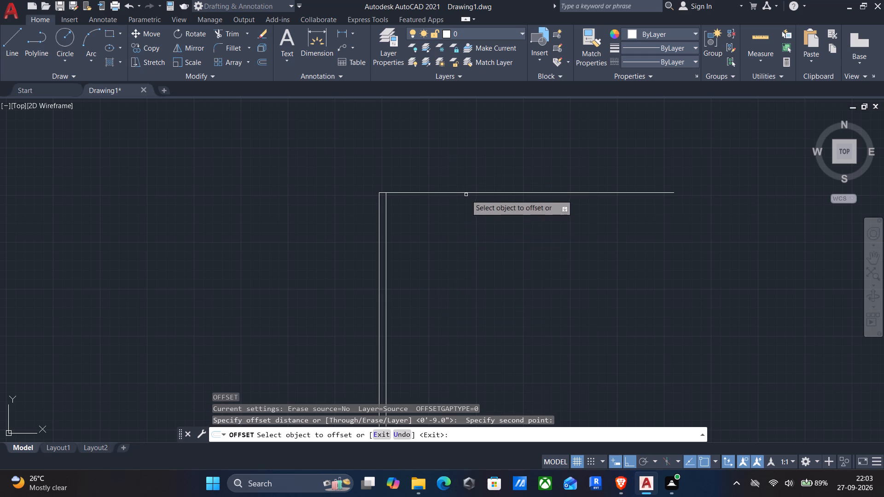
click(465, 193)
key(9)
key(shift+quotedbl)
key(Return)
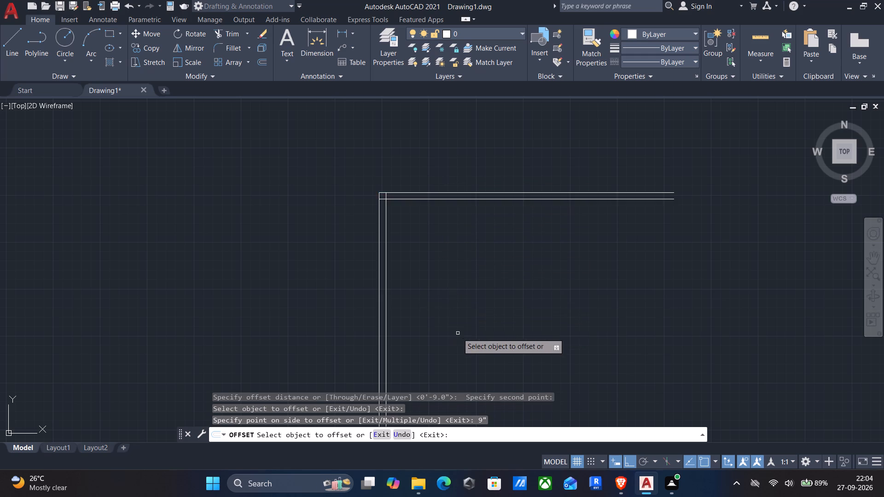
Offset the left wall's inner line 14' to the right.
middle_drag(459, 333, 463, 237)
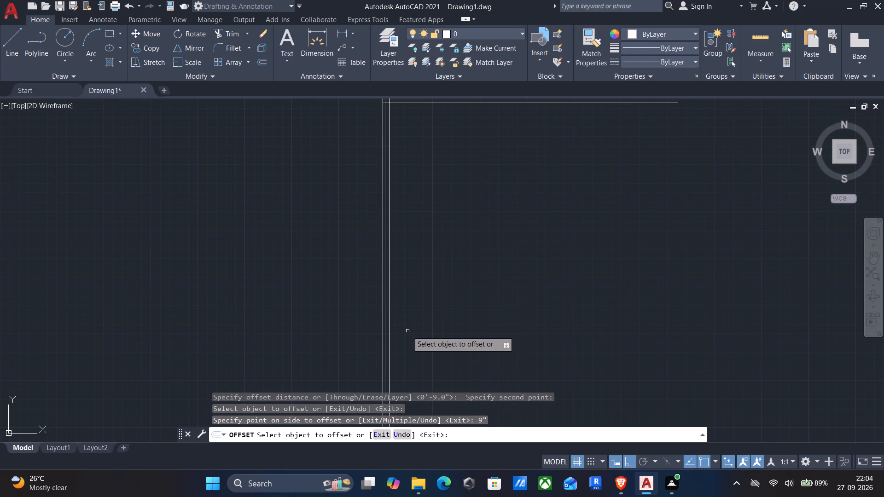
click(390, 346)
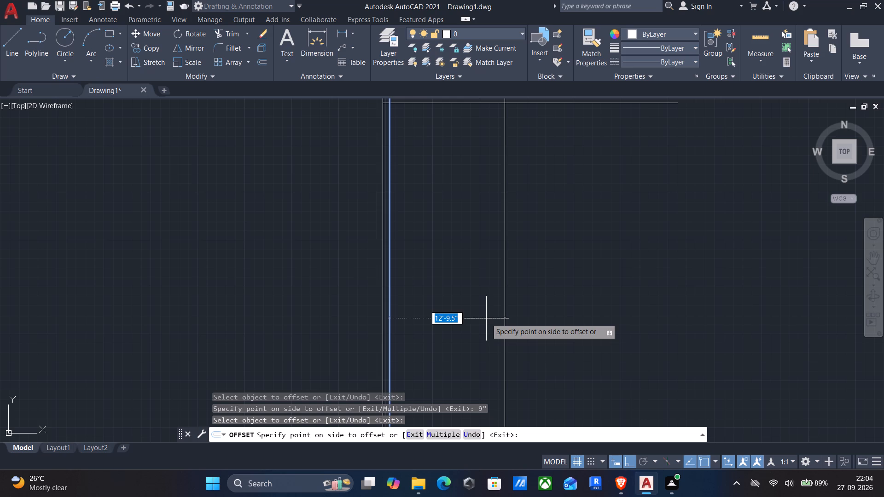
text(14)
key(apostrophe)
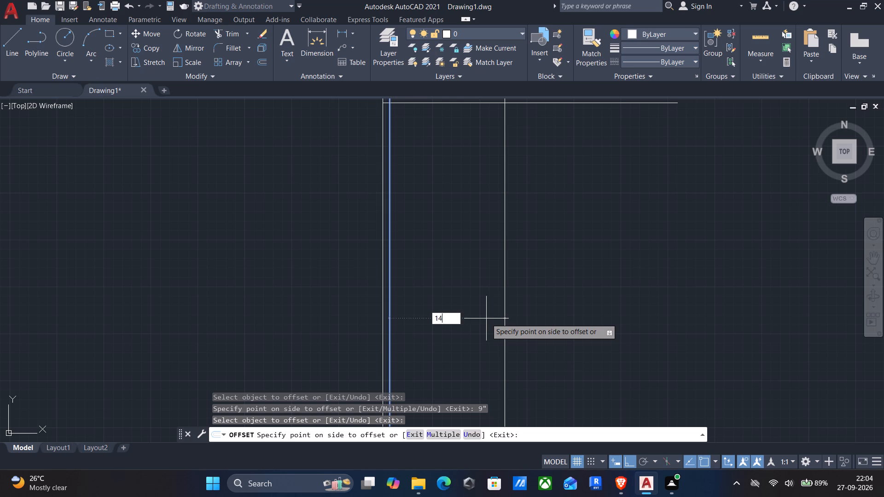
key(Return)
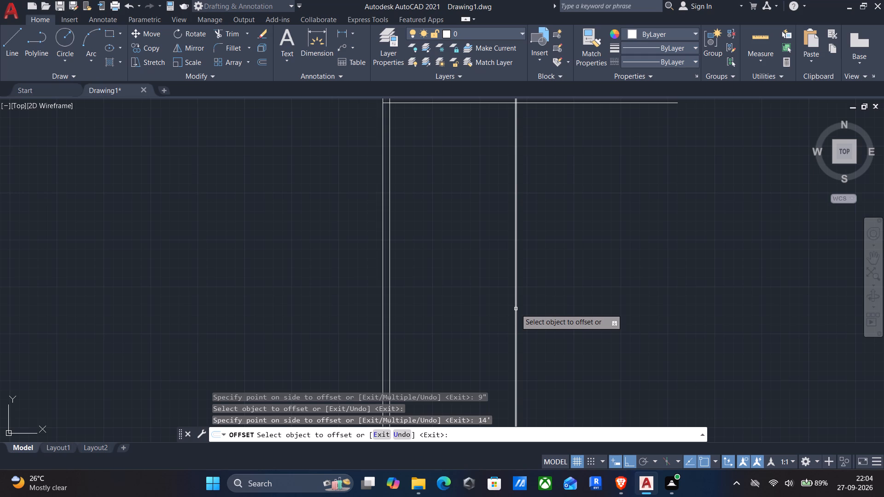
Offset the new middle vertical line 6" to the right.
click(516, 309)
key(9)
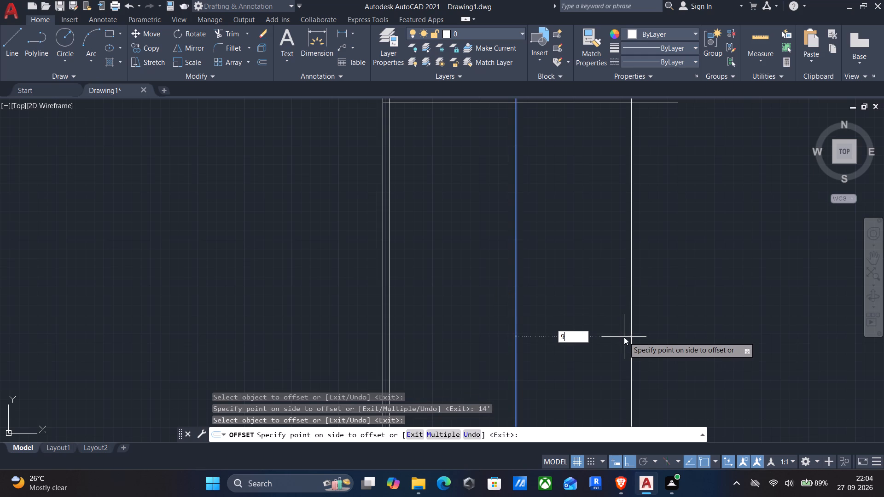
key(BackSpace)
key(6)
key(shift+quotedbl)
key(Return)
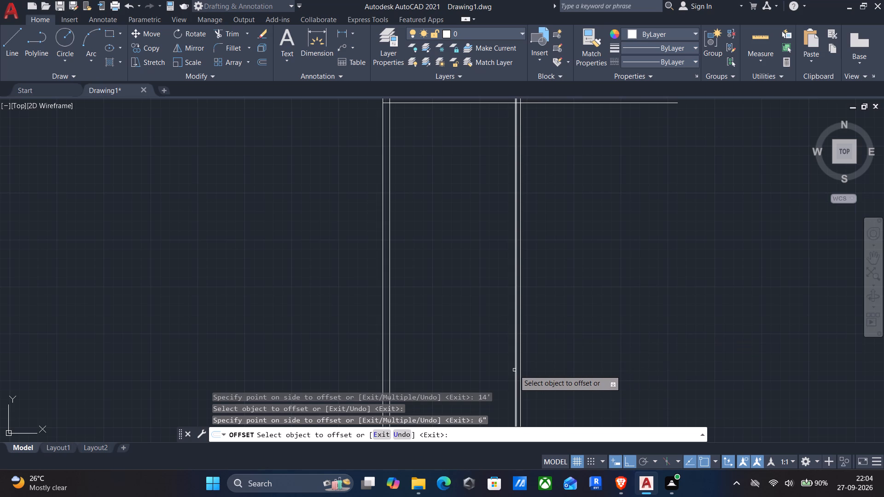
Offset the left line of the middle pair 18'2" to the right.
click(514, 370)
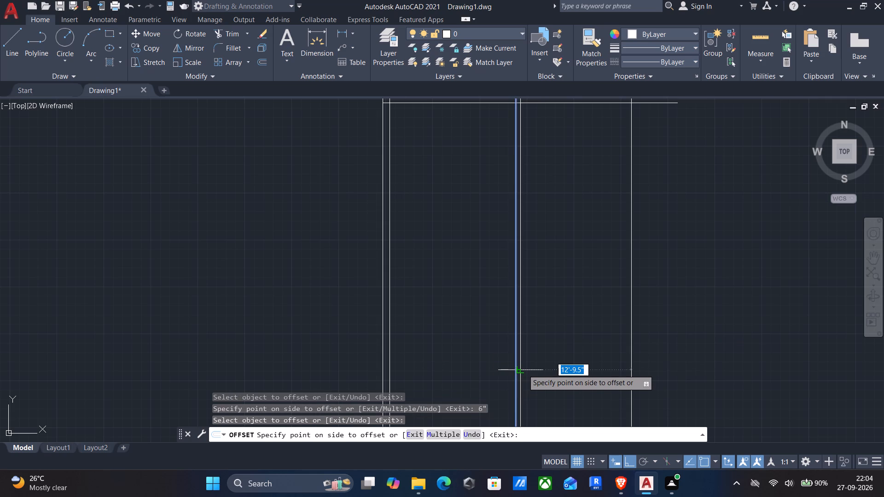
key(1)
key(8)
text('2")
key(Return)
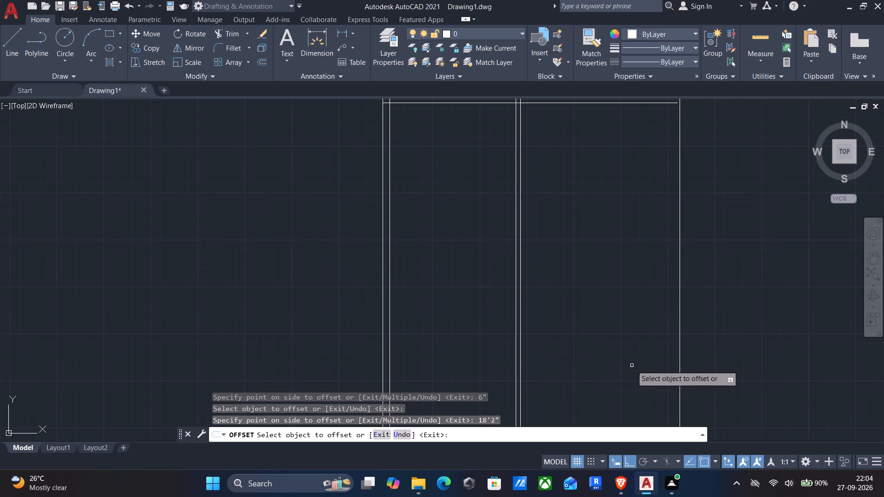
Offset the rightmost vertical line 6" to the right as the wall's second face.
click(679, 329)
key(6)
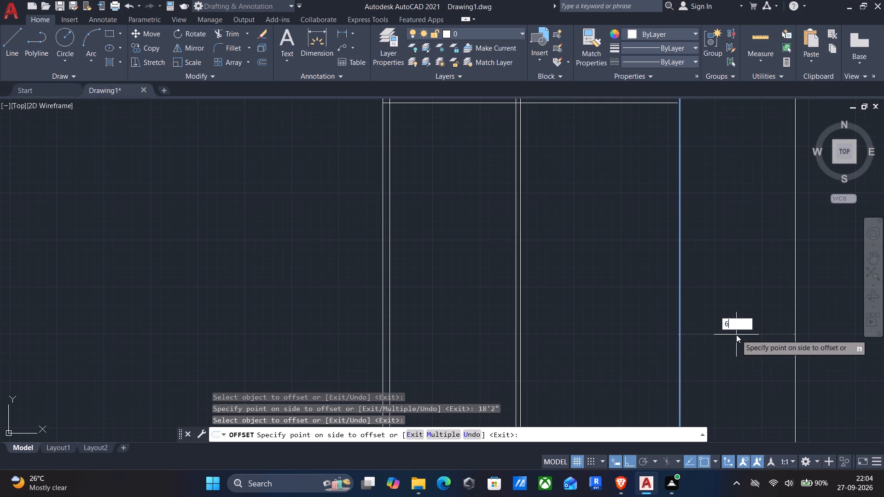
key(shift+quotedbl)
key(Return)
Offset the outer line of the rightmost wall pair 6'9" to the right and end the Offset command.
middle_drag(710, 342, 643, 327)
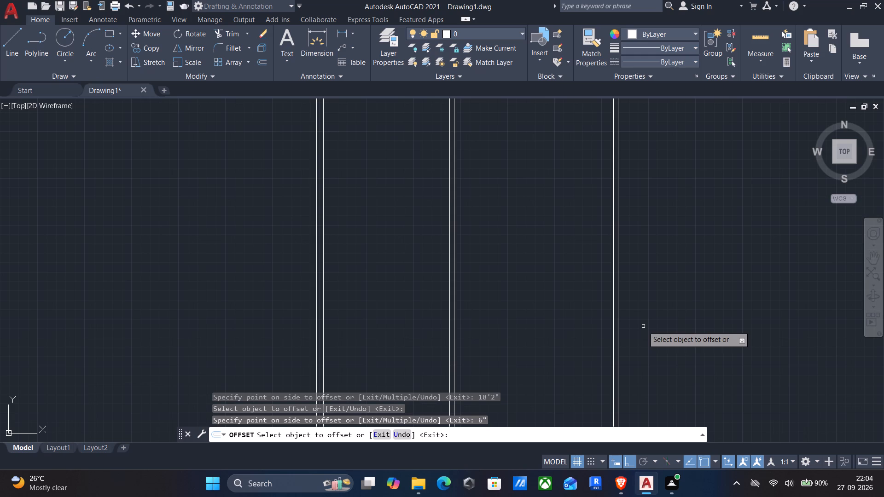
click(617, 352)
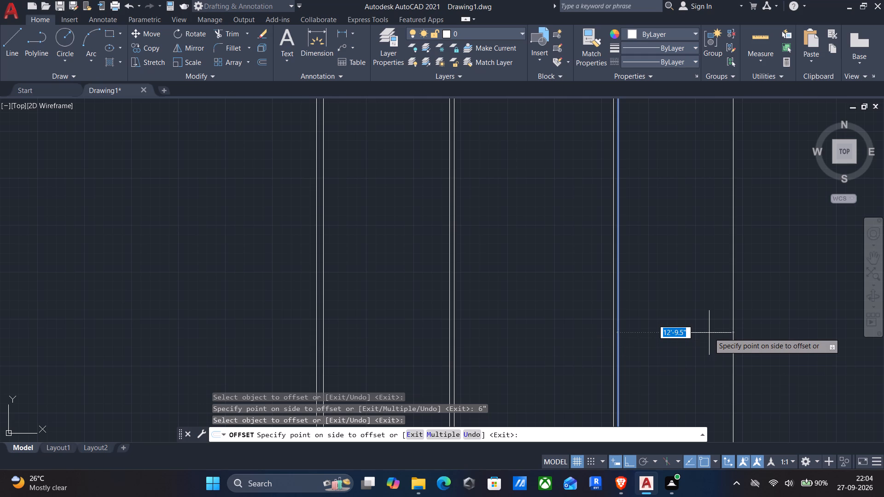
text(6'9")
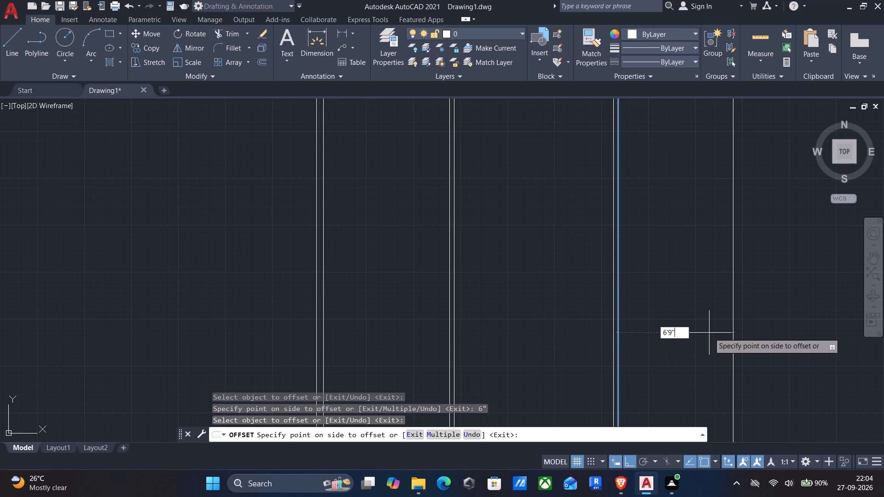
key(Return)
middle_drag(709, 333, 682, 326)
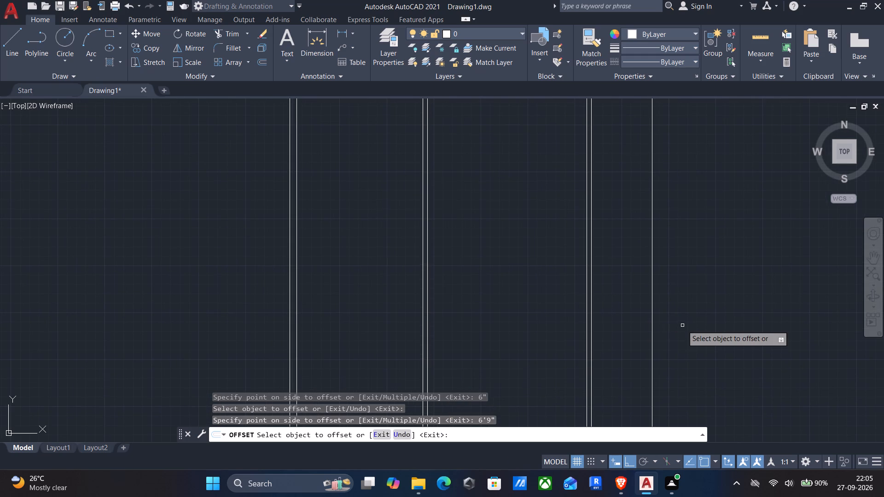
key(Escape)
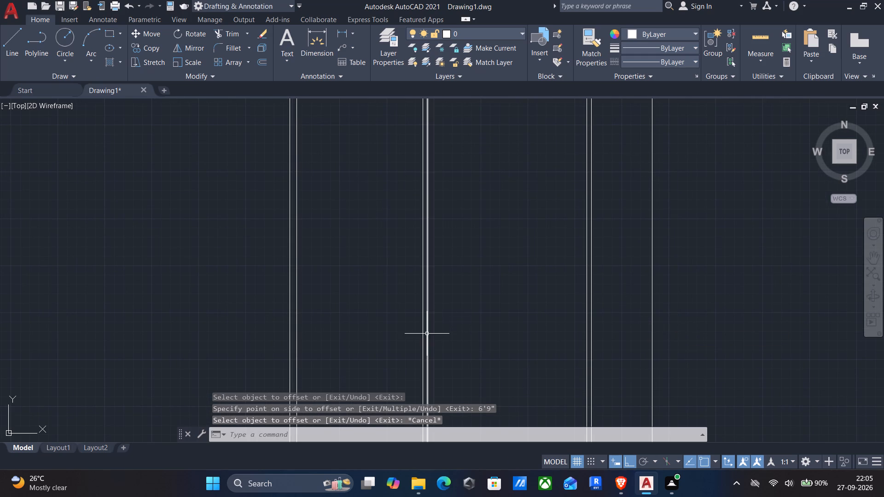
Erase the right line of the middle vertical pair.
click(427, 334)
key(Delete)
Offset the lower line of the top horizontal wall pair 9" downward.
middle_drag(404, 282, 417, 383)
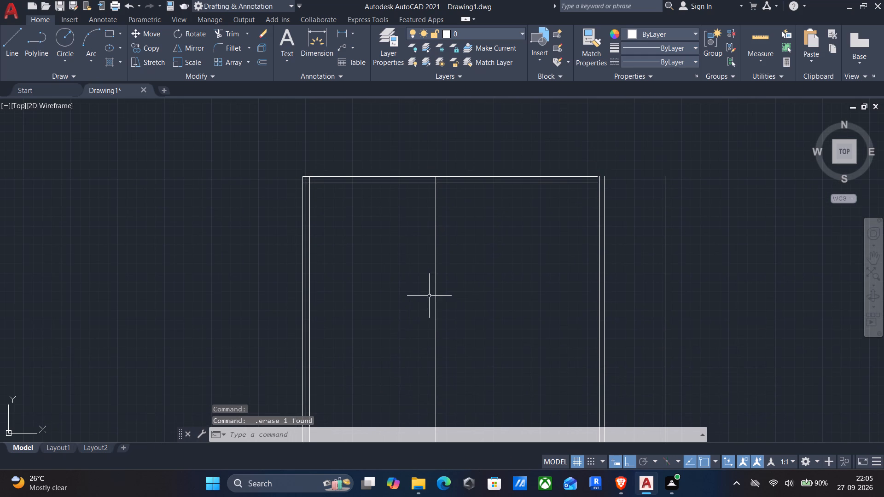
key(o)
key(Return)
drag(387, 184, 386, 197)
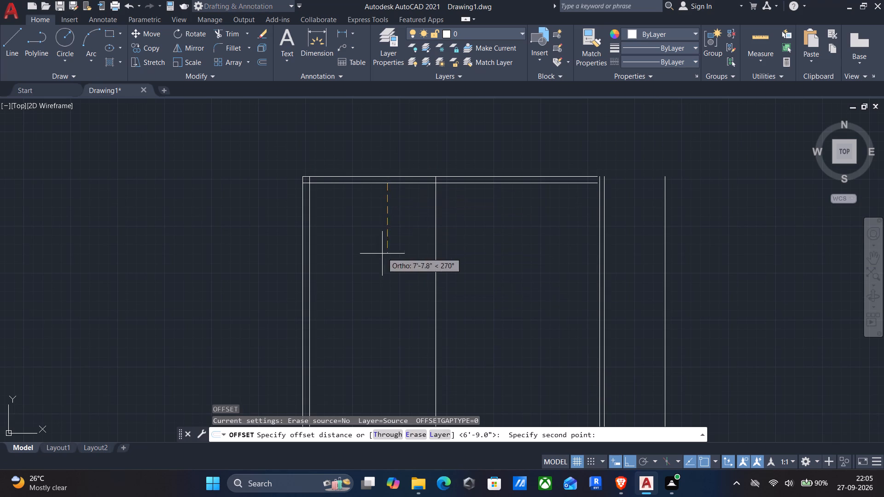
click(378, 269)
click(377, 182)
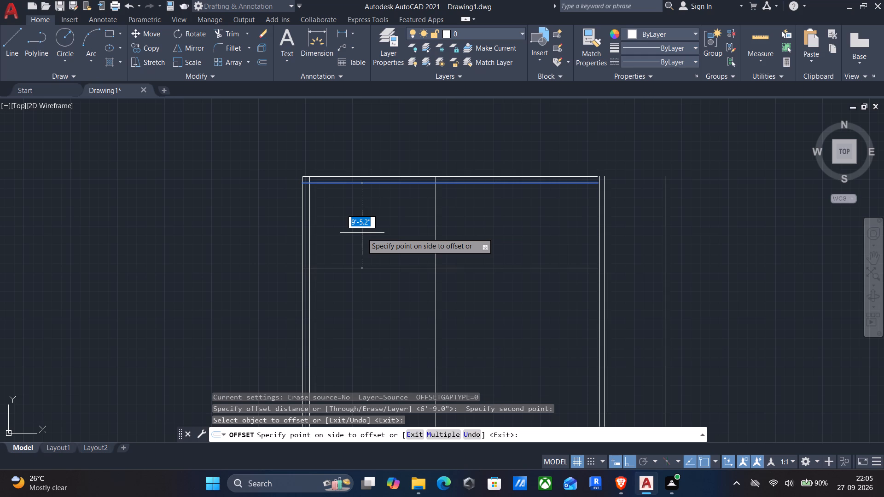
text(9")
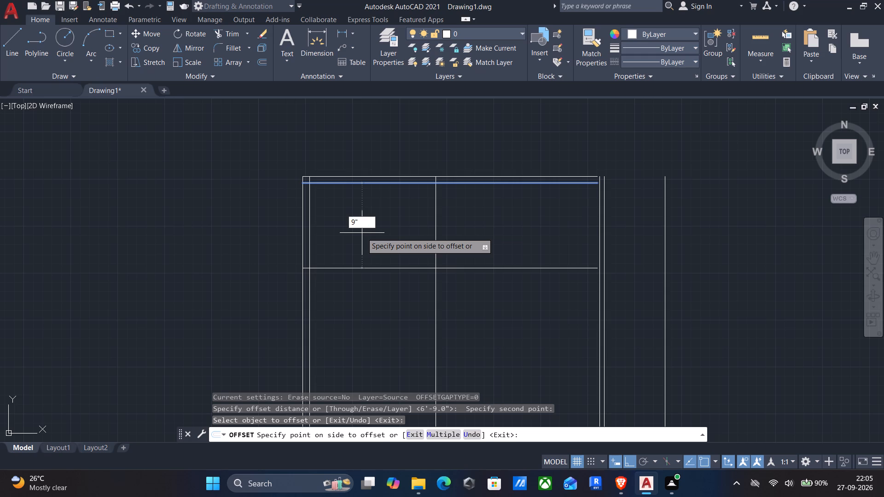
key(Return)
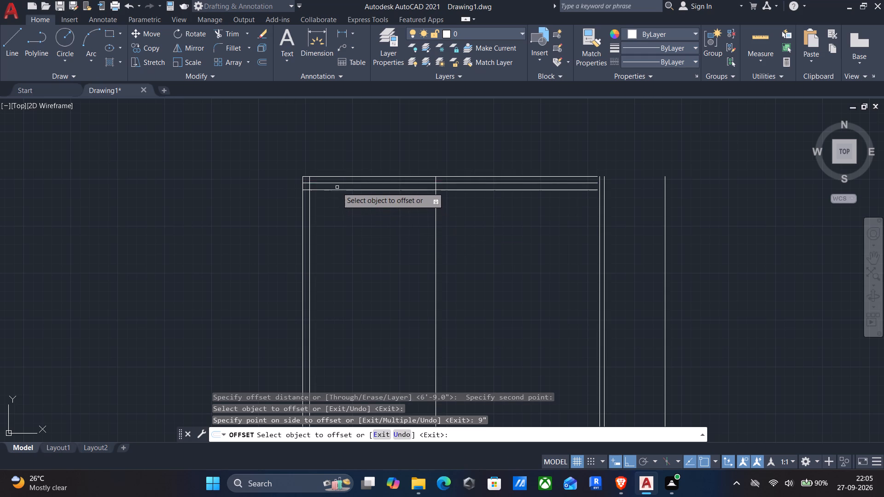
Offset the top wall's lower face 5' downward, and offset the resulting line 6" down as the first cross wall's second face.
click(336, 183)
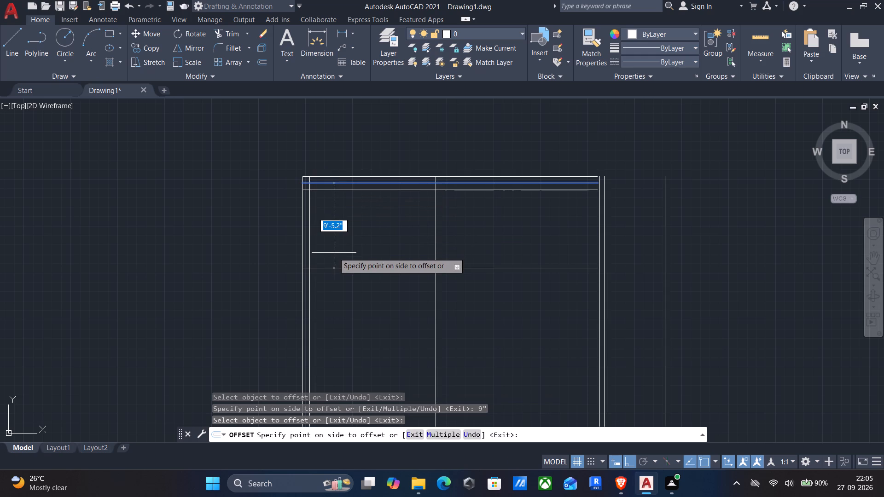
text(5')
key(Return)
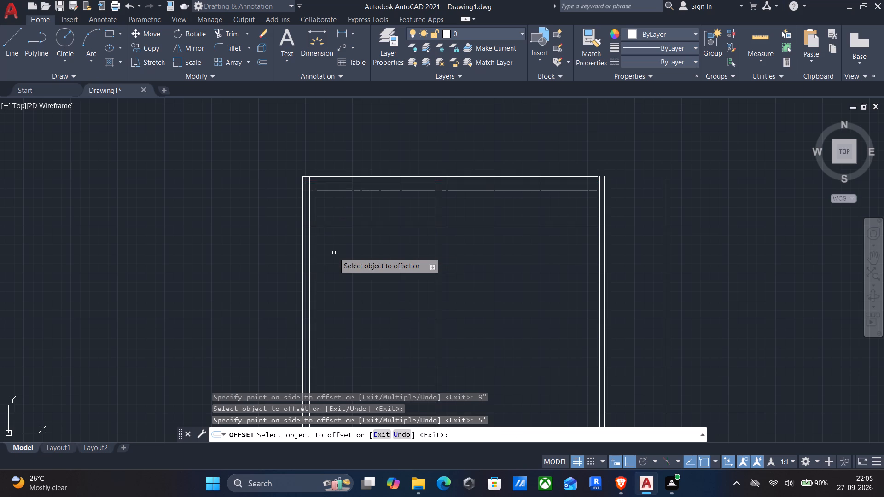
click(342, 229)
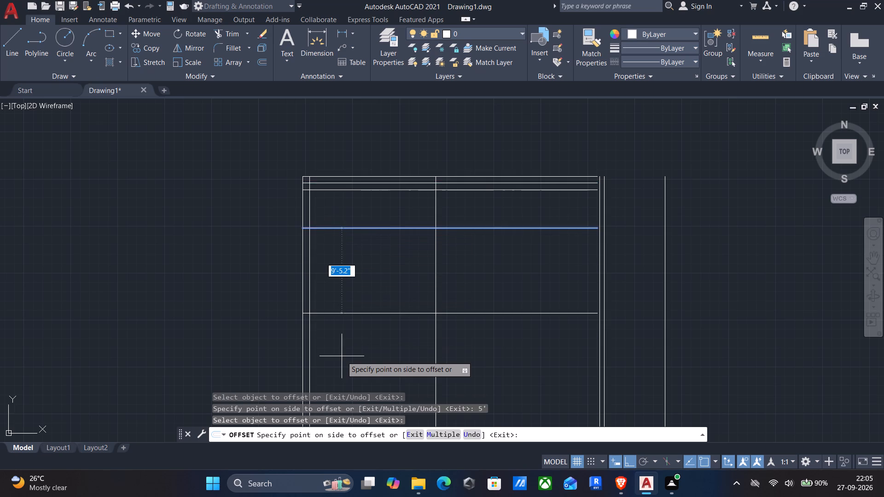
key(6)
key(shift+quotedbl)
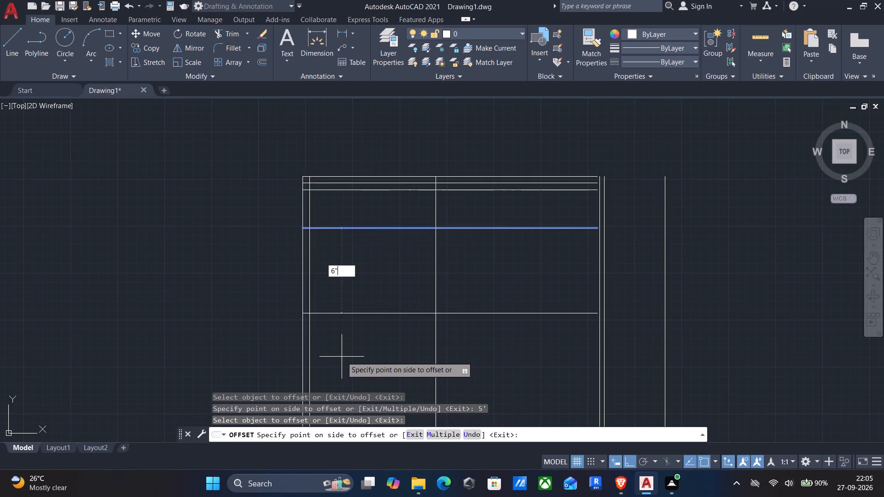
key(Return)
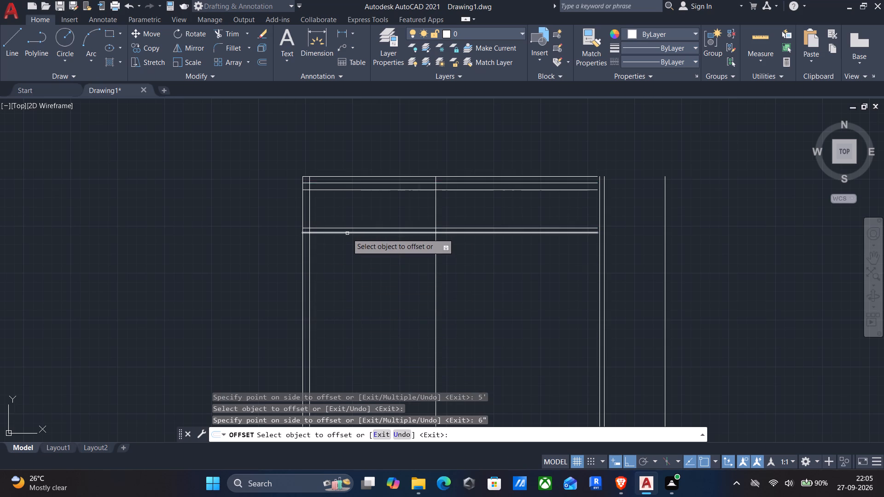
Offset the first cross wall's lower line 14'1" downward, and offset that line 6" down to form the second cross wall.
click(347, 234)
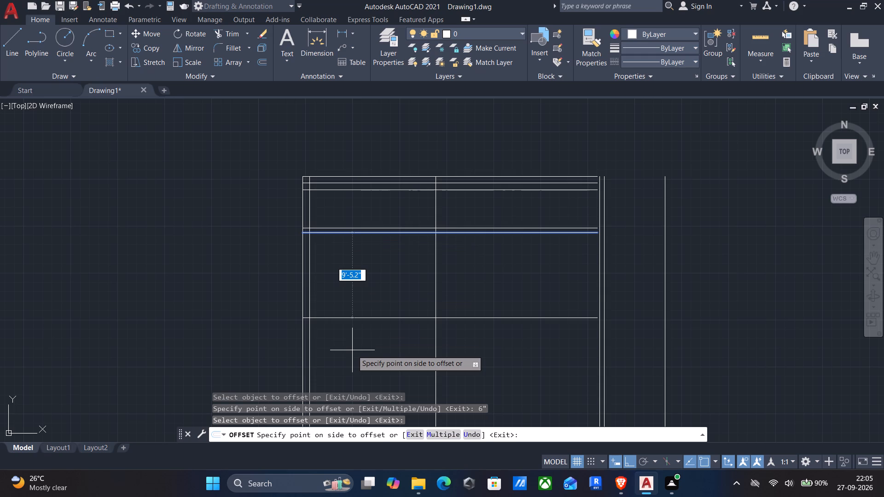
text(14)
text('1")
key(Return)
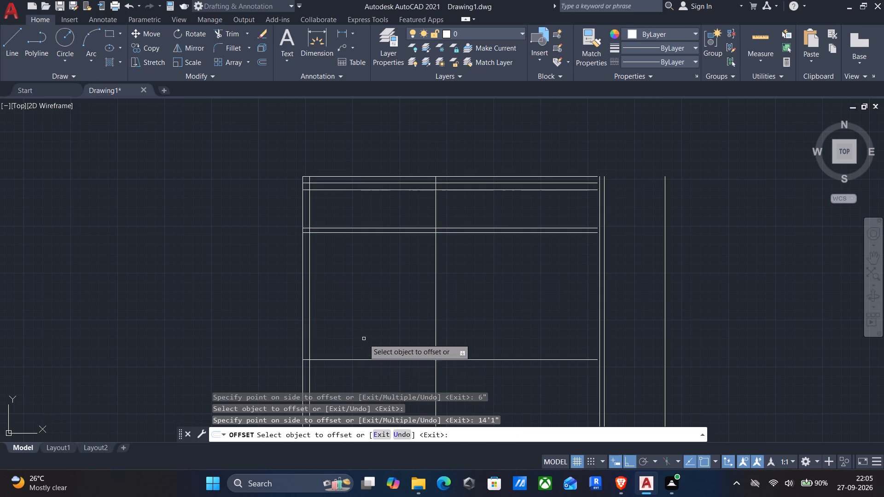
click(372, 357)
click(365, 359)
middle_drag(356, 375, 386, 287)
key(6)
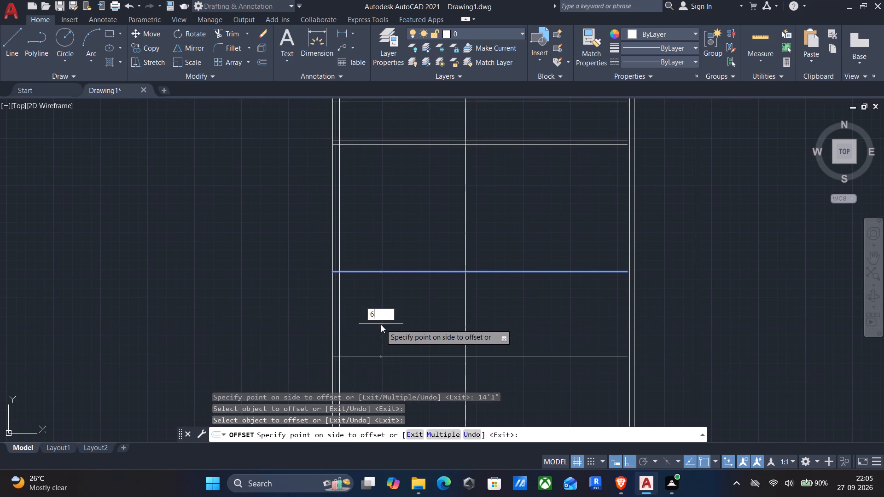
key(shift+quotedbl)
key(Return)
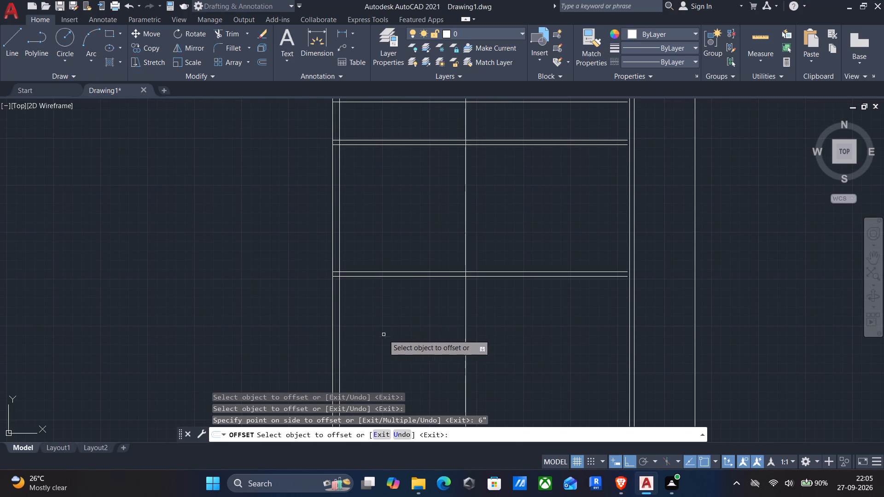
Offset the second cross wall's lower line 14' downward, and offset that line 6" down to form the third cross wall.
click(409, 277)
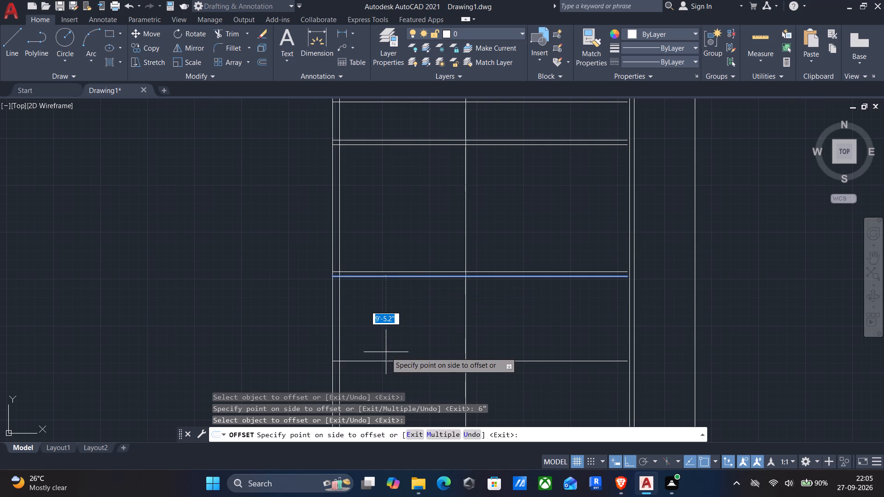
text(14')
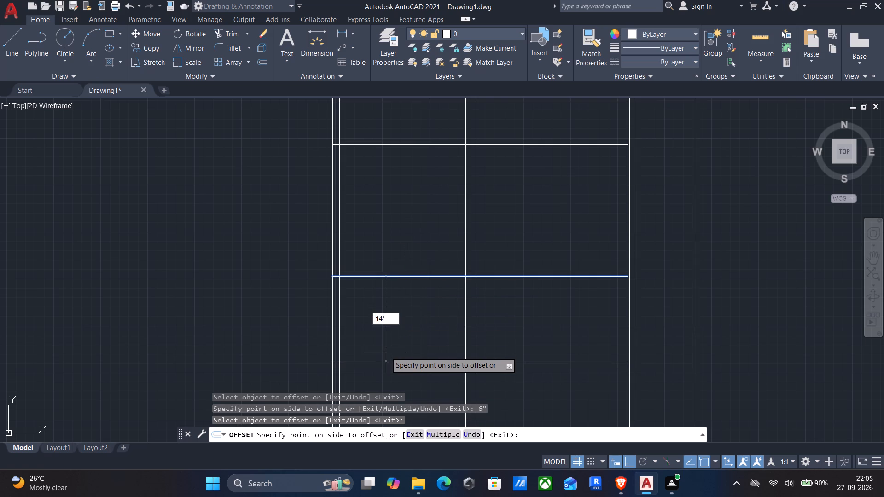
key(Return)
middle_drag(414, 360, 413, 249)
click(401, 291)
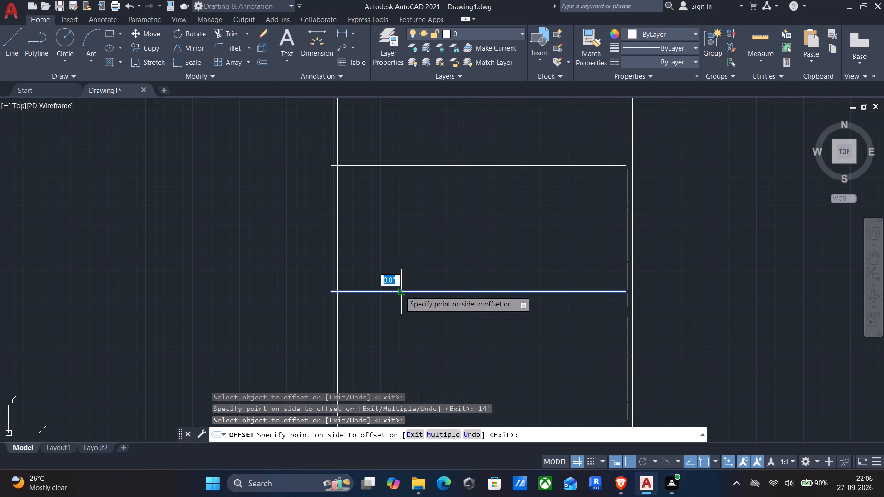
text(6")
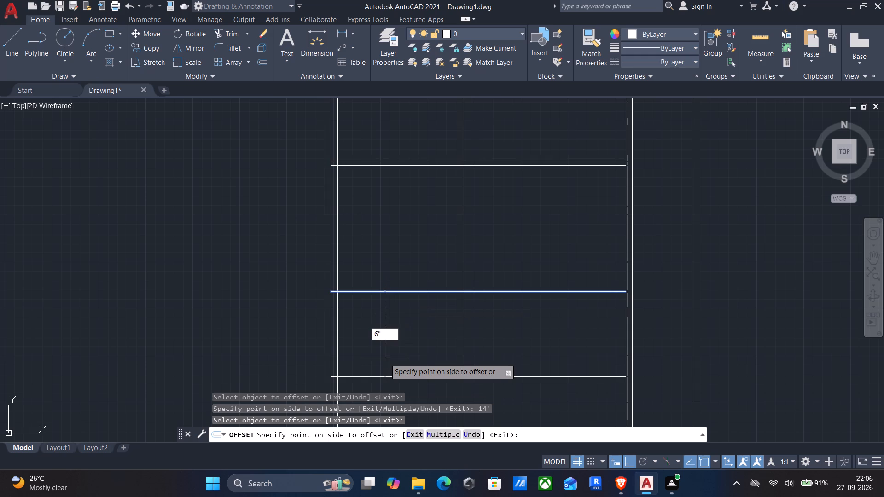
key(Return)
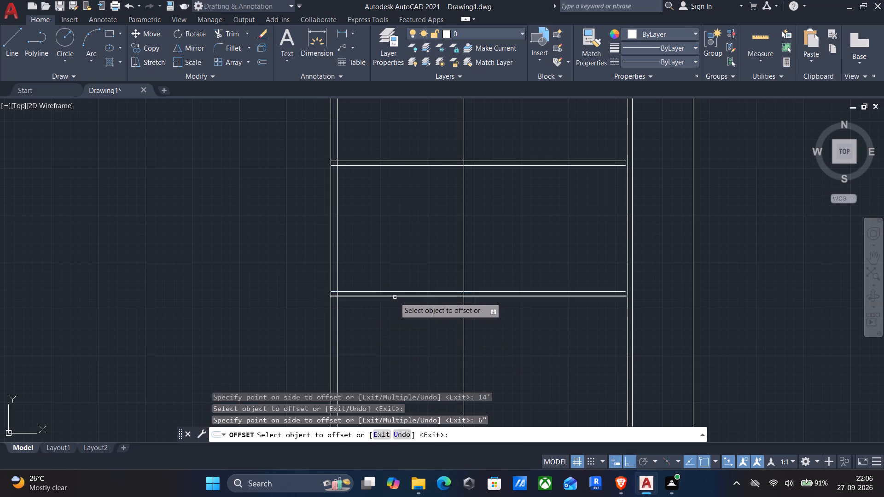
Offset the third cross wall's lower line 13'1" downward, offset that line 9" down for the bottom wall, and end Offset.
click(395, 297)
text(13')
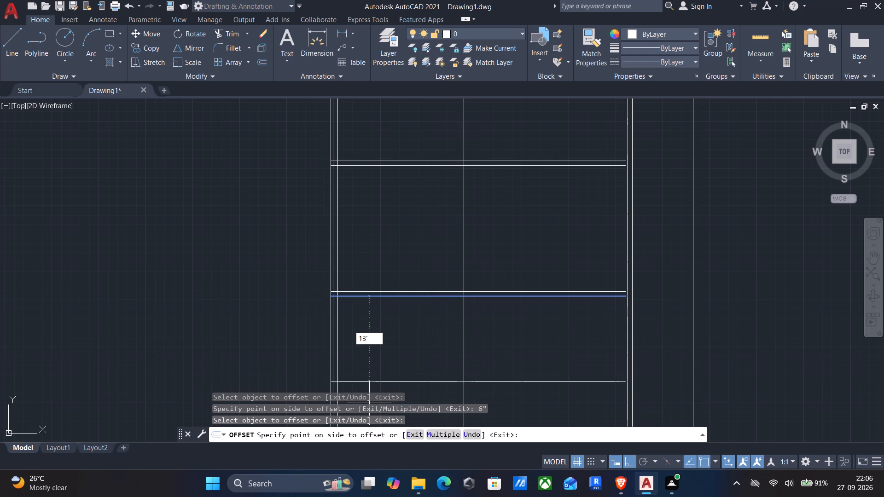
text(1")
key(Return)
middle_drag(215, 306, 287, 231)
scroll(215, 306, up, 1)
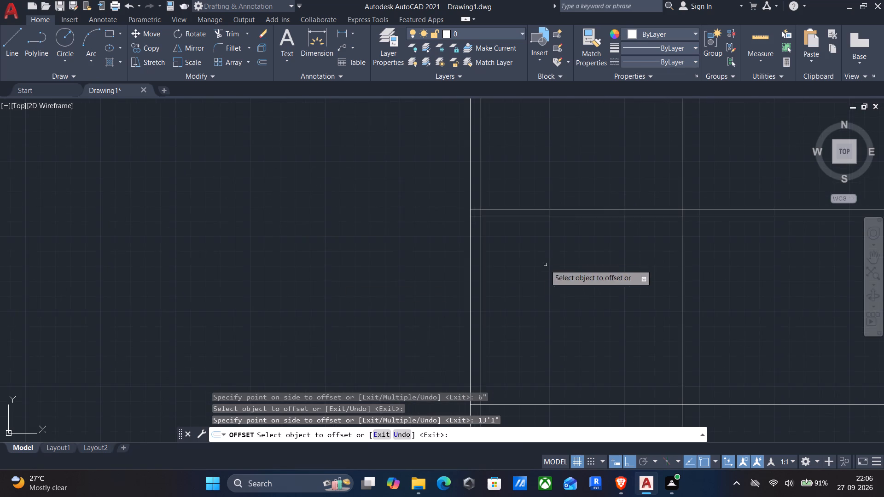
middle_drag(543, 265, 343, 180)
drag(373, 319, 374, 312)
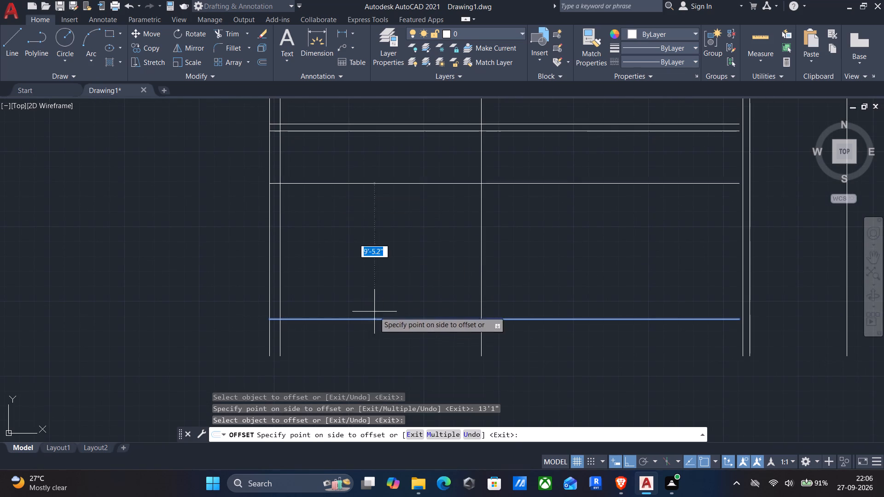
text(9")
key(Return)
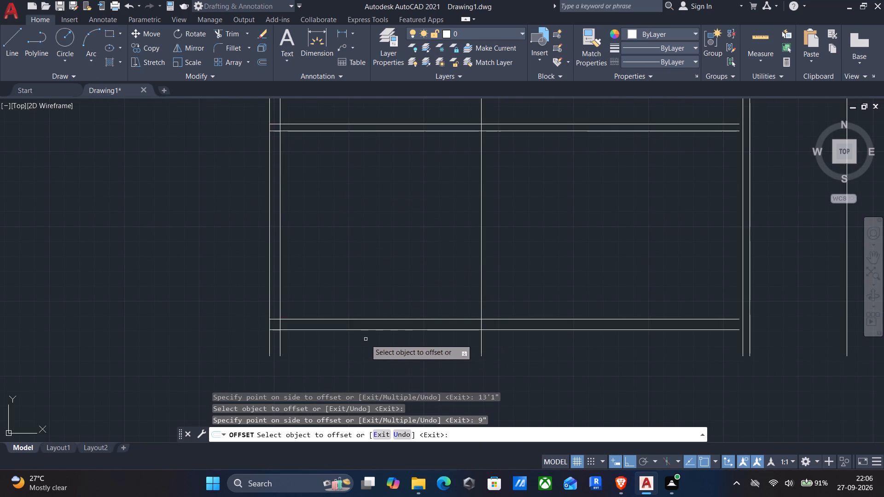
middle_drag(339, 349, 378, 317)
middle_drag(401, 323, 400, 324)
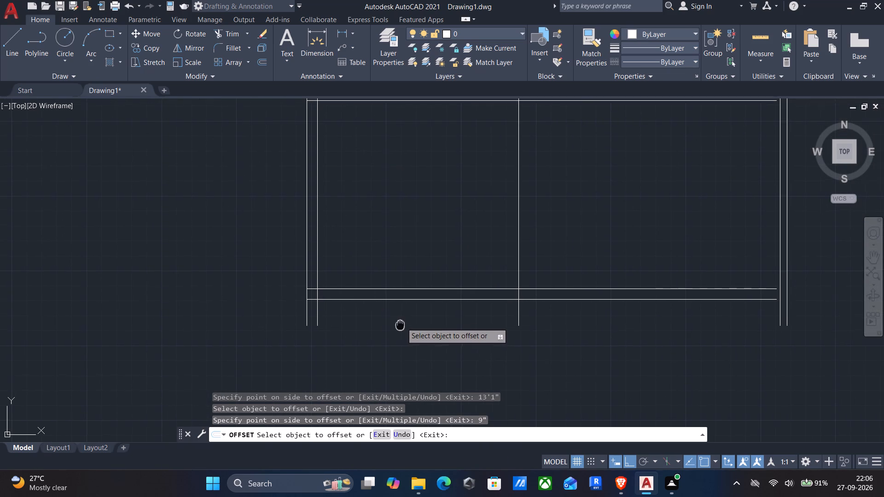
middle_drag(400, 324, 407, 318)
middle_drag(408, 258, 394, 330)
key(Return)
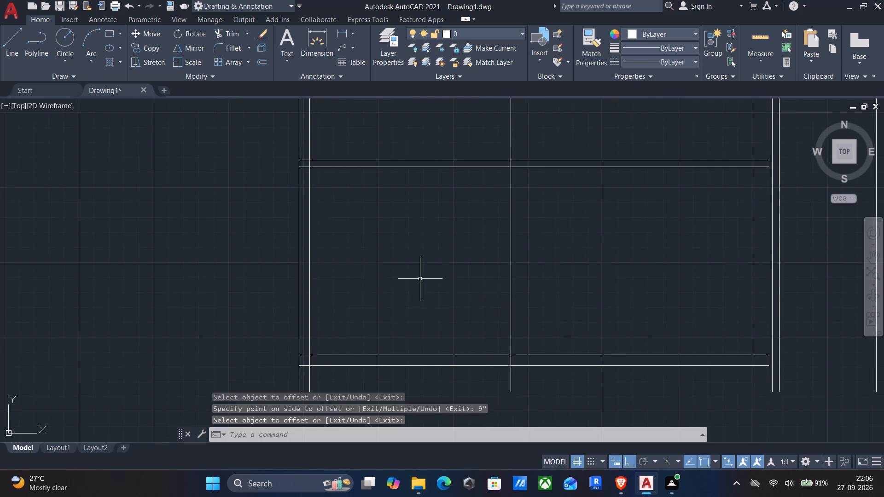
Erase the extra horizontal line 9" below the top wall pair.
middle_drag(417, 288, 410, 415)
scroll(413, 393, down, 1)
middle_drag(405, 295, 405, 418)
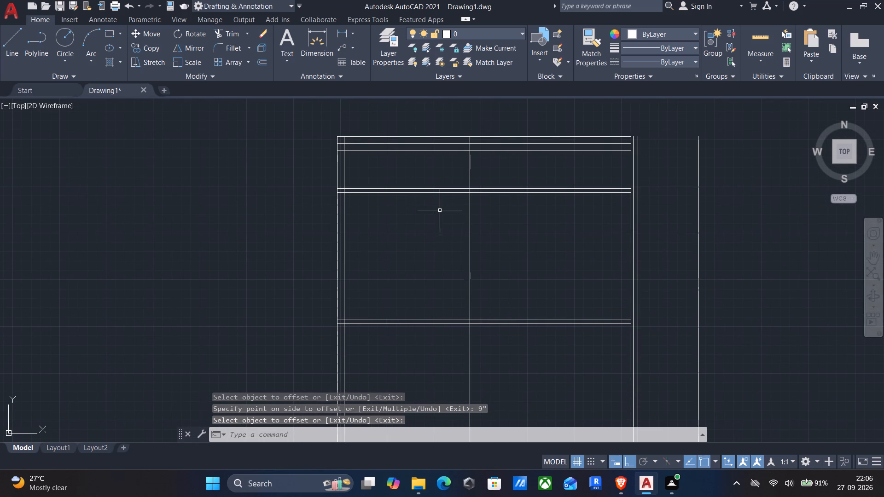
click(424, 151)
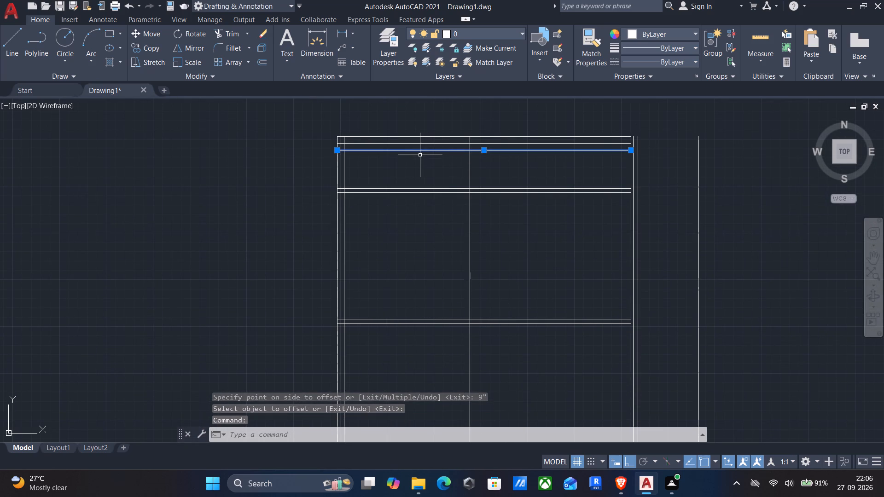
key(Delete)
Erase the single vertical line running through the middle of the plan.
middle_drag(482, 278, 439, 238)
drag(439, 237, 412, 228)
click(406, 226)
key(Delete)
Trim the overlapping inner line ends at the plan's top-left wall corner.
scroll(413, 244, down, 2)
middle_drag(410, 288, 425, 277)
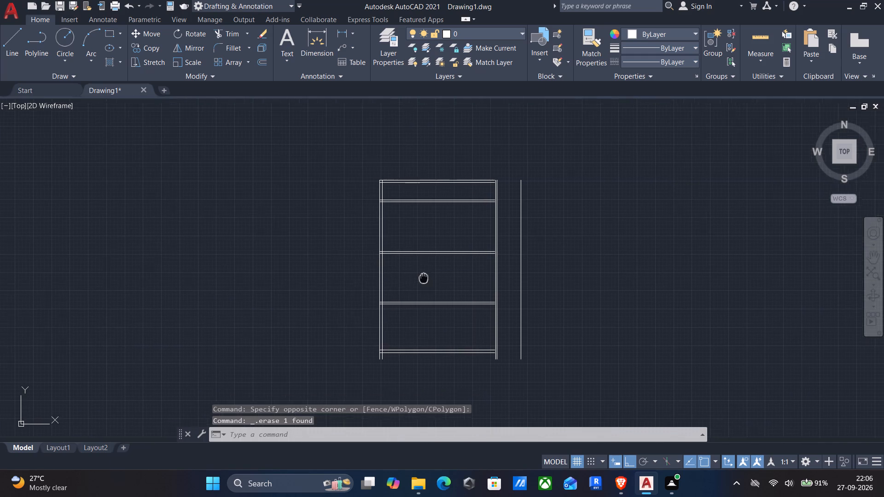
middle_drag(425, 277, 425, 277)
scroll(385, 207, up, 1)
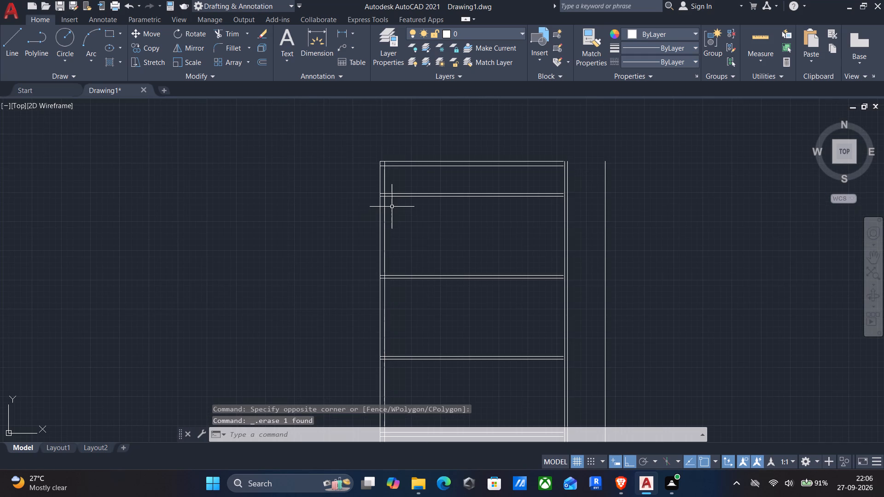
text(TR)
key(Return)
scroll(387, 149, up, 4)
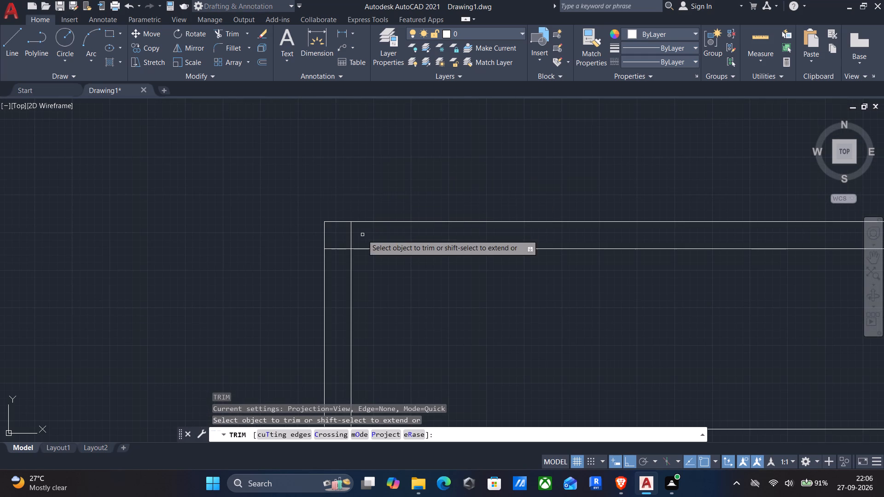
drag(363, 233, 336, 266)
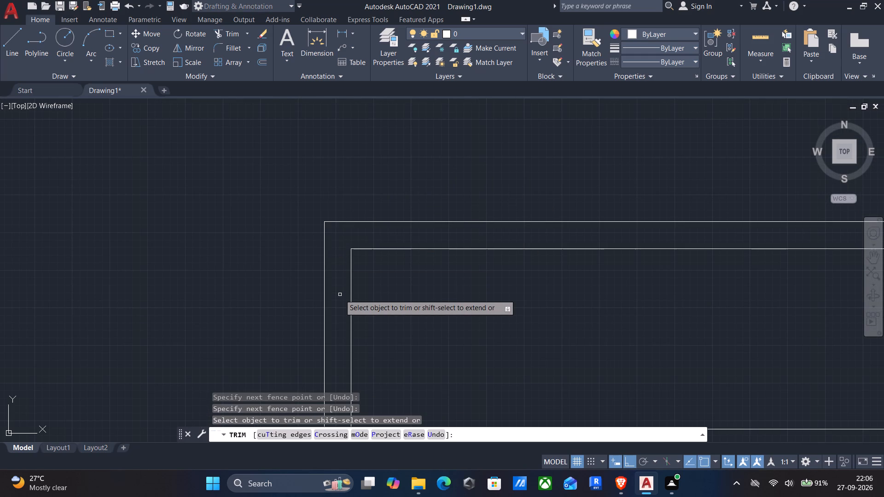
Trim the first cross wall's line ends inside the left wall and the left wall's inner line between the cross wall faces.
middle_drag(344, 370, 352, 210)
scroll(345, 227, down, 1)
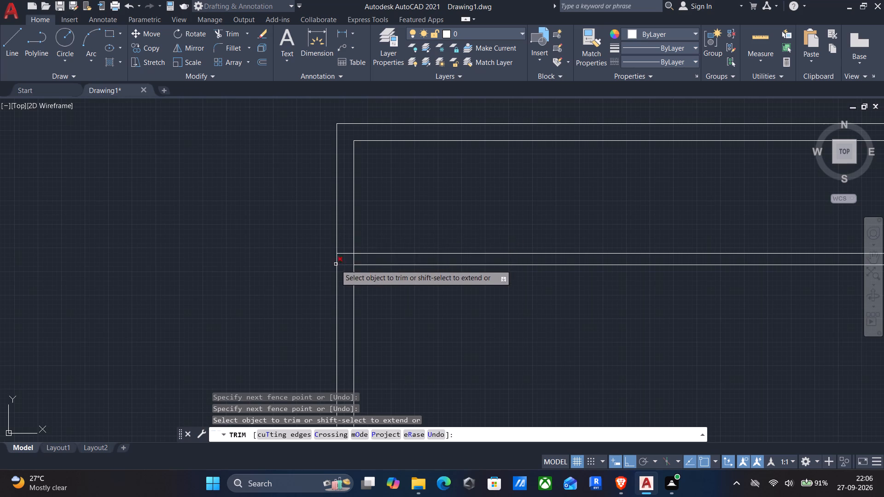
scroll(349, 272, up, 1)
drag(347, 280, 343, 221)
drag(338, 257, 379, 259)
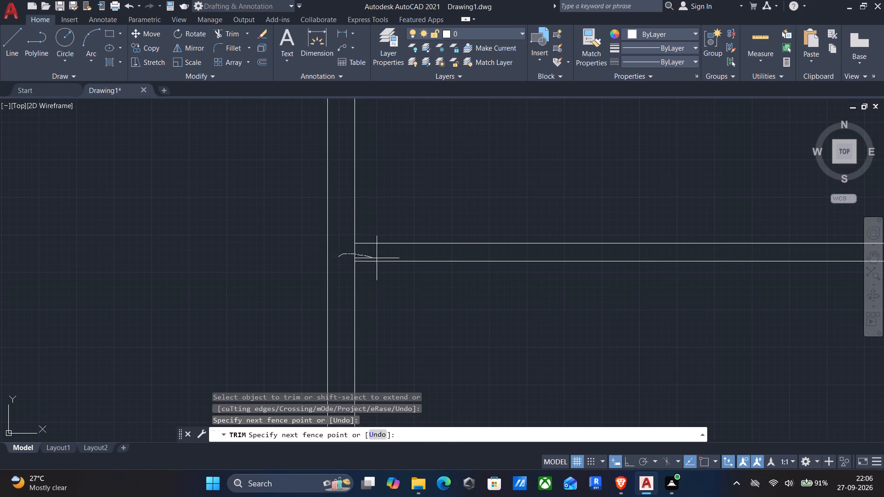
drag(379, 259, 385, 259)
Trim the second cross wall's line ends inside the left wall and the left wall's inner line between that cross wall's faces.
scroll(372, 260, down, 1)
middle_drag(401, 325, 372, 195)
middle_drag(310, 313, 236, 79)
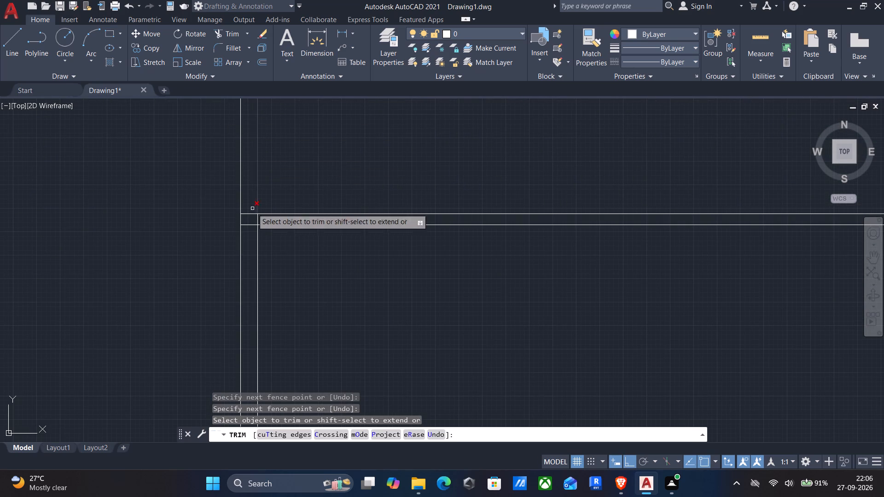
scroll(249, 215, down, 1)
scroll(249, 217, up, 3)
drag(244, 198, 230, 254)
drag(247, 214, 277, 210)
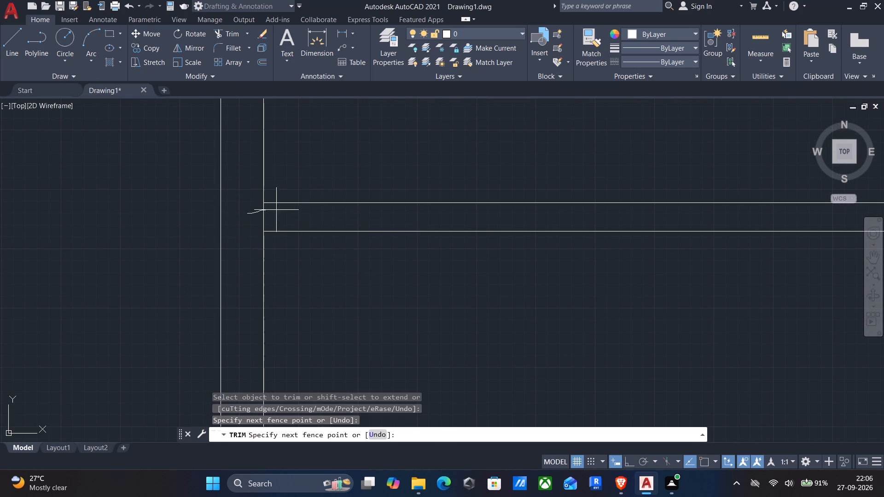
drag(277, 210, 280, 210)
Trim the third cross wall's line ends inside the left wall and the left wall's inner line between its faces.
scroll(278, 217, down, 3)
middle_drag(333, 317, 356, 183)
scroll(294, 306, up, 2)
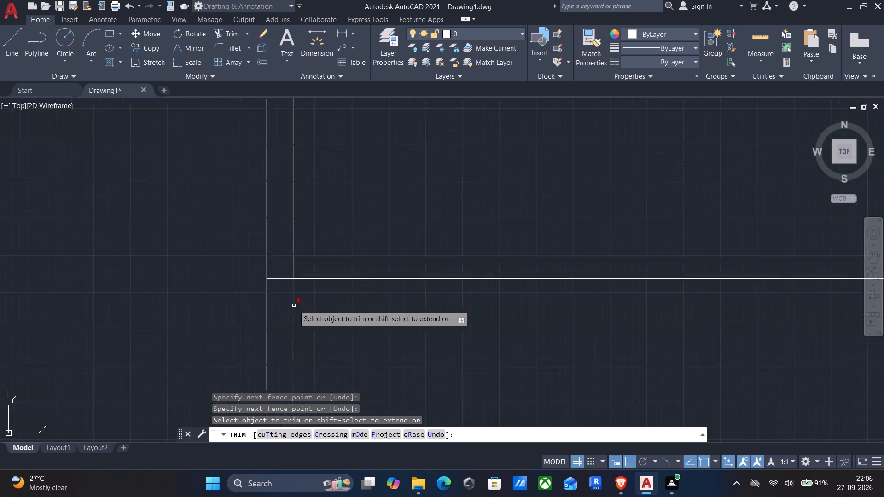
scroll(294, 306, up, 1)
drag(269, 290, 266, 203)
drag(265, 237, 317, 242)
scroll(315, 254, down, 3)
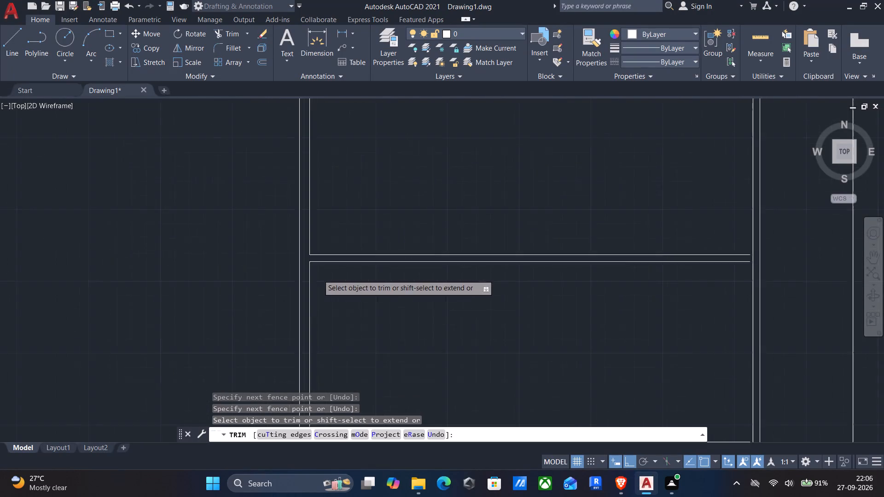
Trim the overlapping inner line ends at the plan's bottom-left wall corner and end the Trim command.
scroll(319, 277, down, 1)
middle_drag(338, 327, 354, 224)
scroll(334, 296, up, 2)
drag(266, 292, 343, 289)
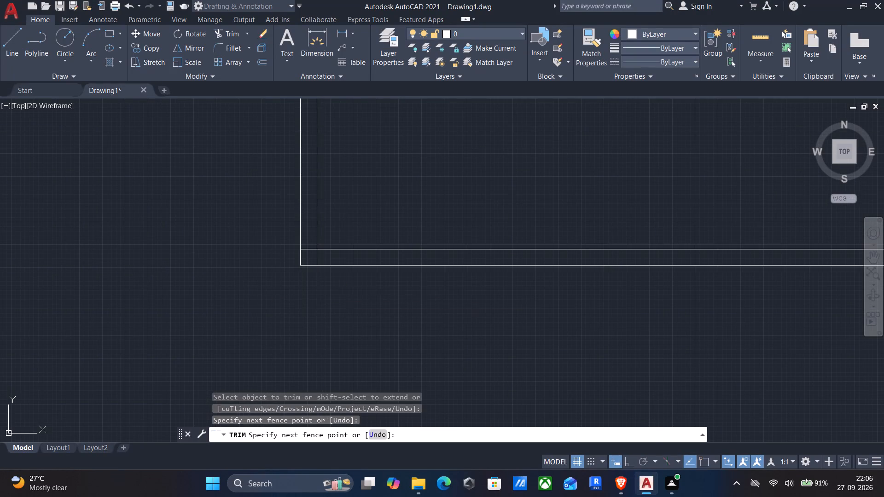
scroll(310, 247, up, 3)
drag(297, 239, 382, 272)
scroll(382, 272, down, 4)
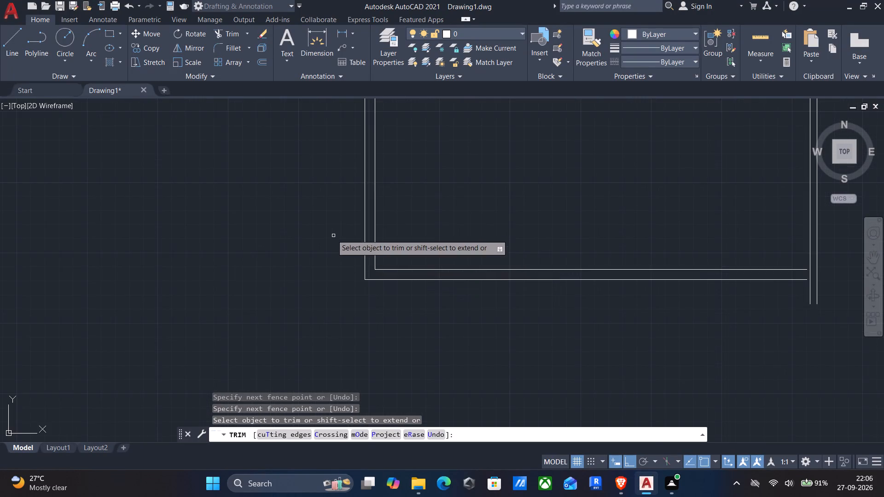
middle_drag(318, 225, 315, 323)
scroll(318, 328, down, 2)
middle_drag(309, 219, 336, 290)
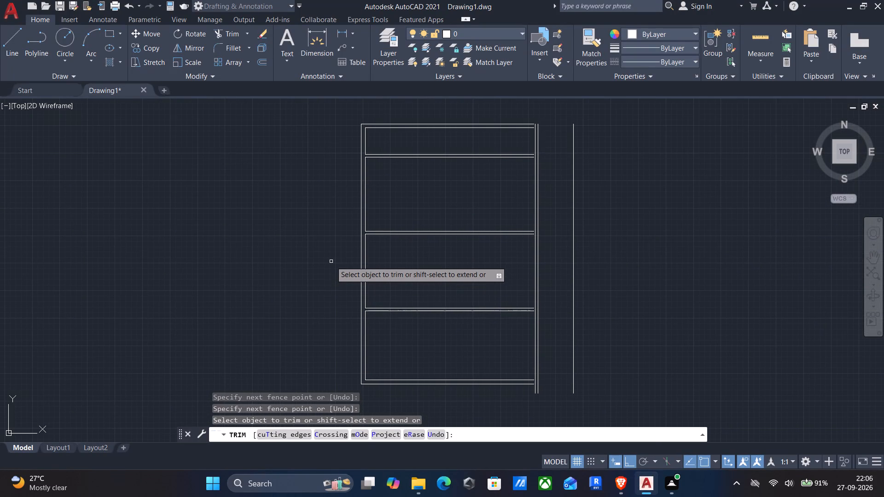
key(Escape)
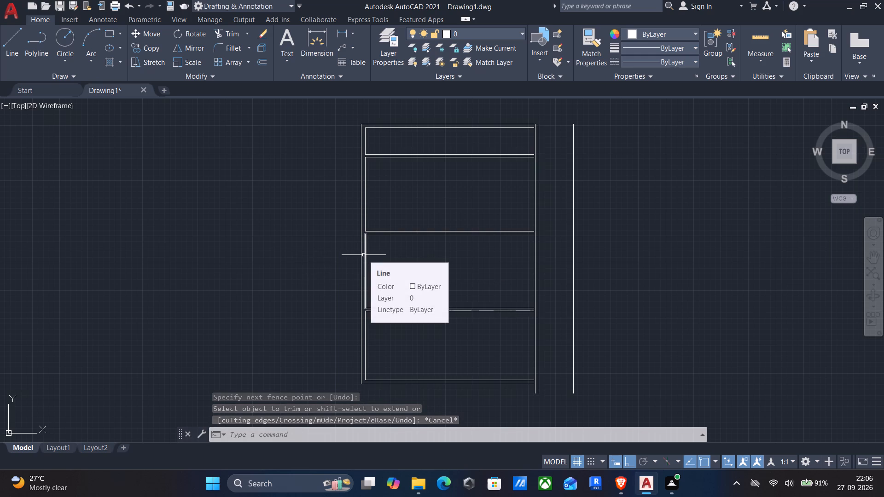
Build a 6" partition between the first and second cross walls by offsetting the left wall's inner line 6' inward, and that line 6".
key(o)
key(Return)
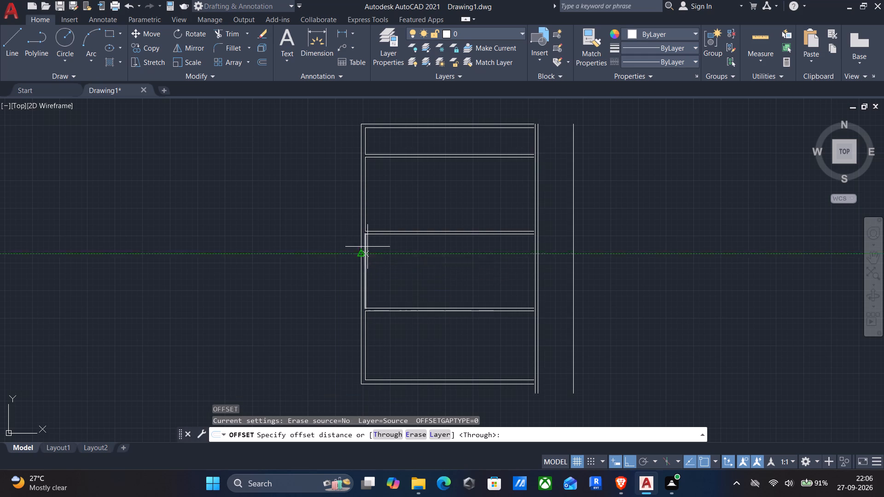
click(365, 179)
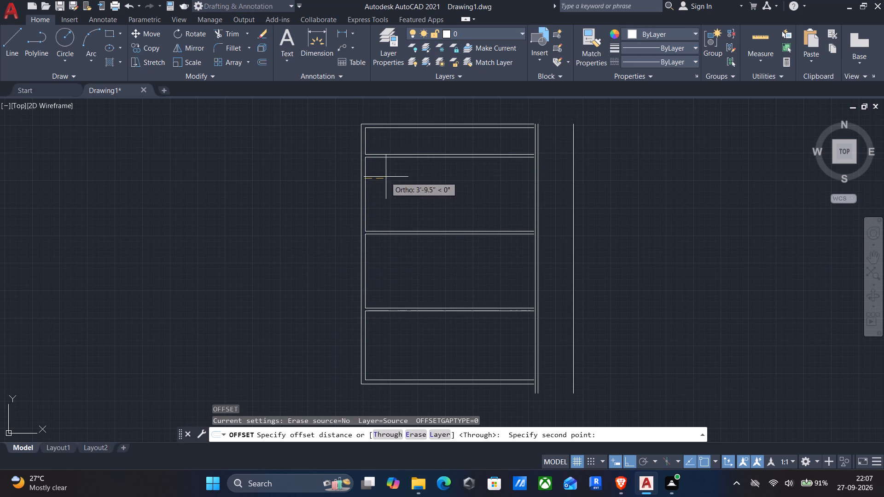
click(387, 176)
click(365, 201)
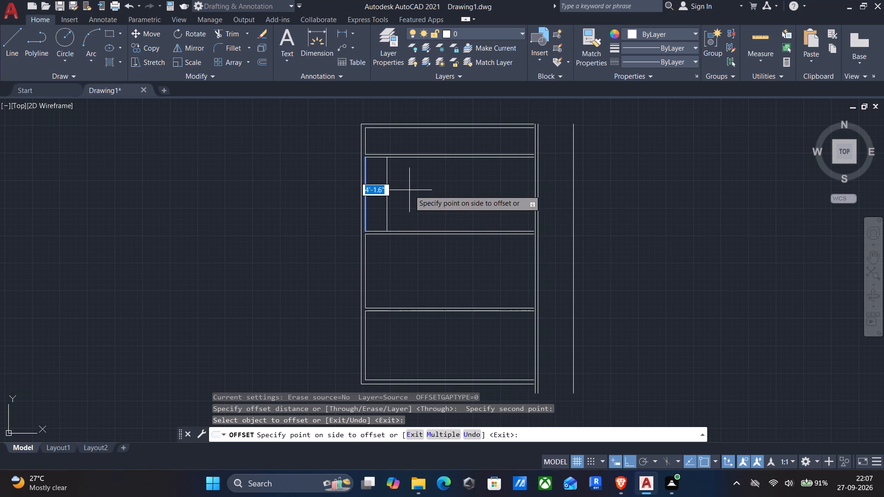
text(6')
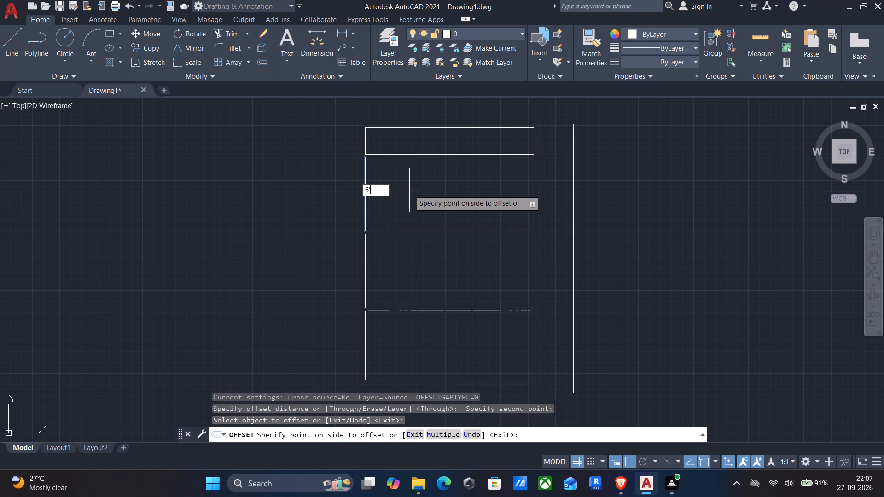
key(Return)
click(396, 199)
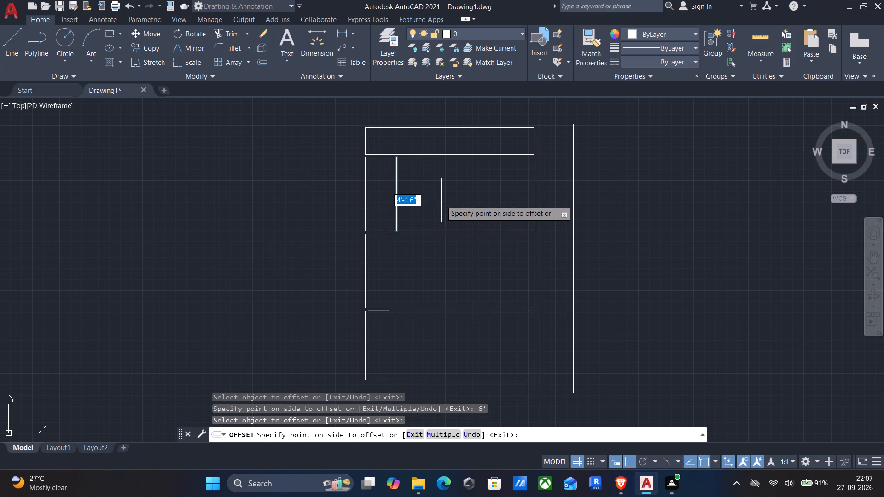
text(4.)
key(BackSpace)
key(BackSpace)
key(BackSpace)
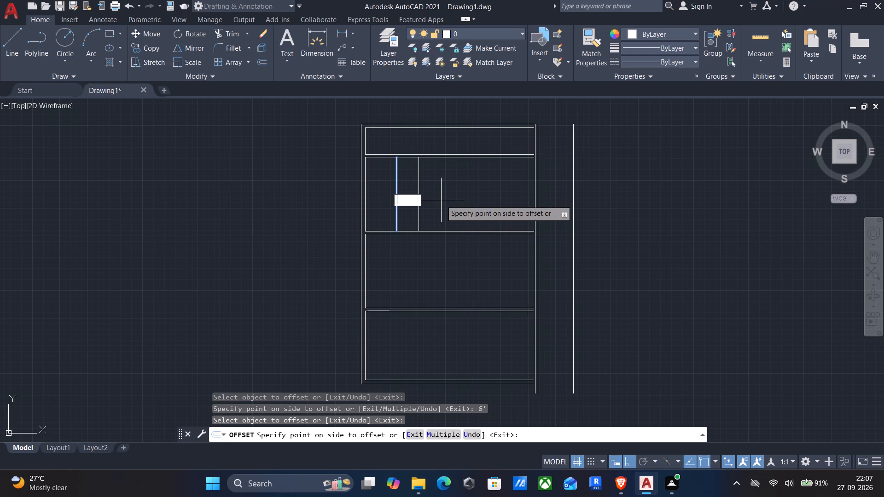
text(6")
key(Return)
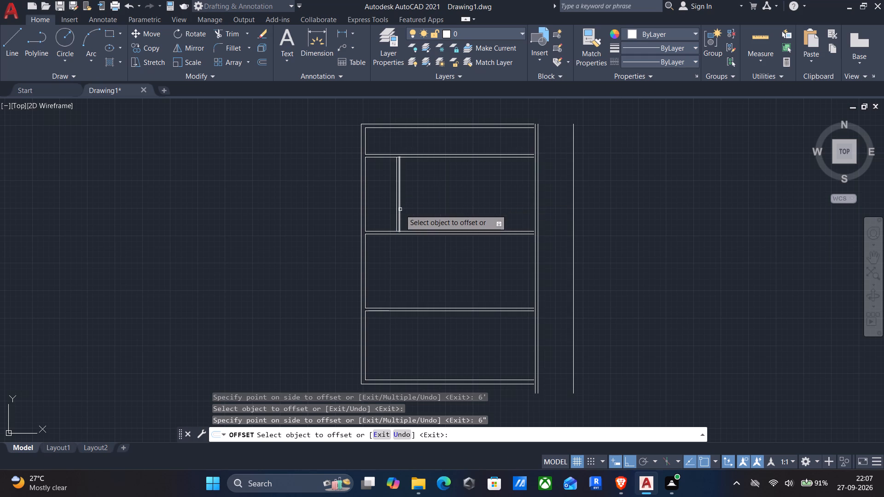
Add a second 6" partition by offsetting the first partition's right face 12' to the right, and the resulting line 6".
click(400, 210)
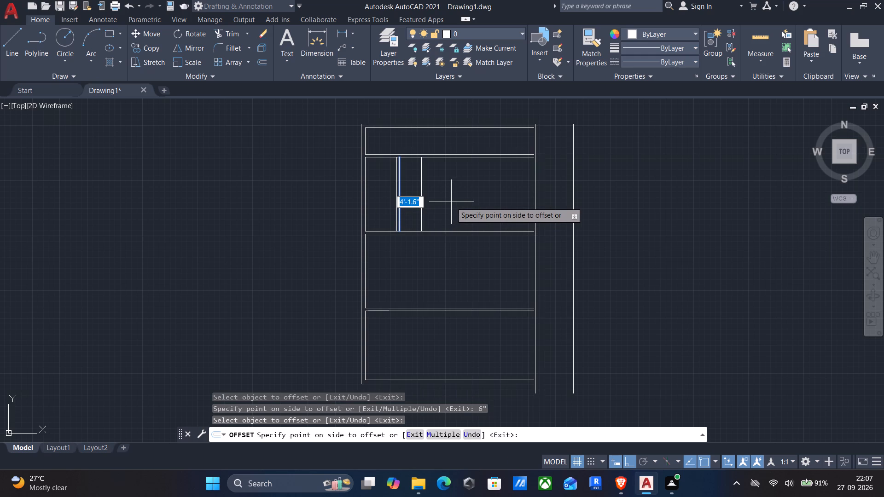
text(12')
key(Return)
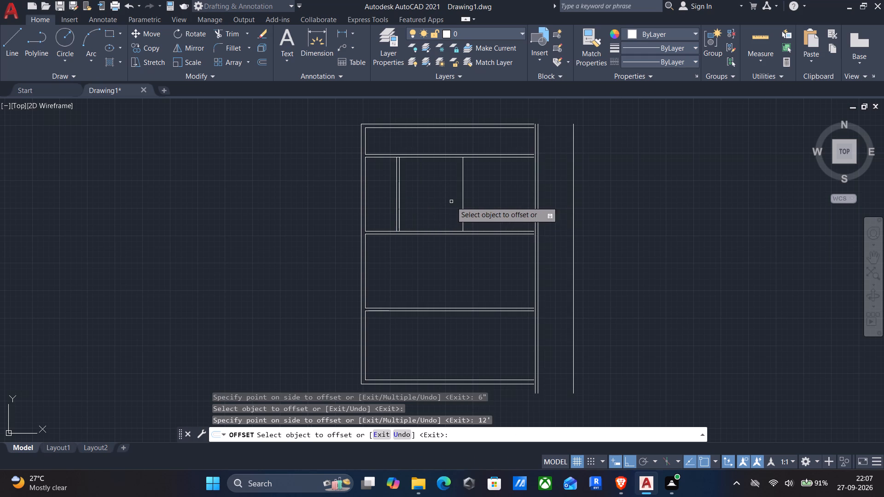
click(462, 198)
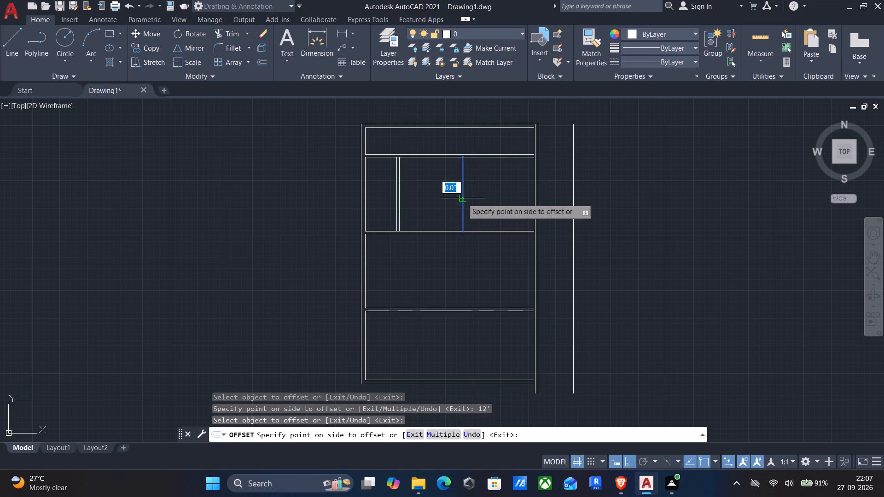
text(6")
key(Return)
middle_drag(482, 206, 469, 214)
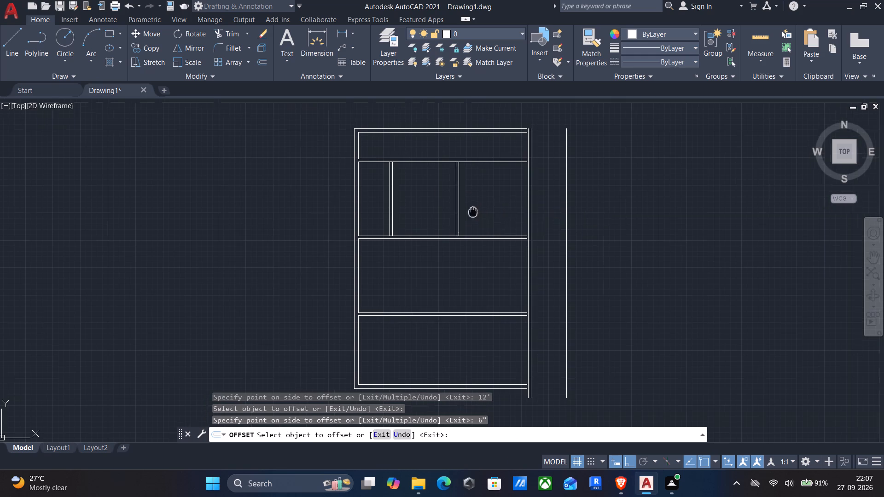
middle_drag(469, 214, 453, 213)
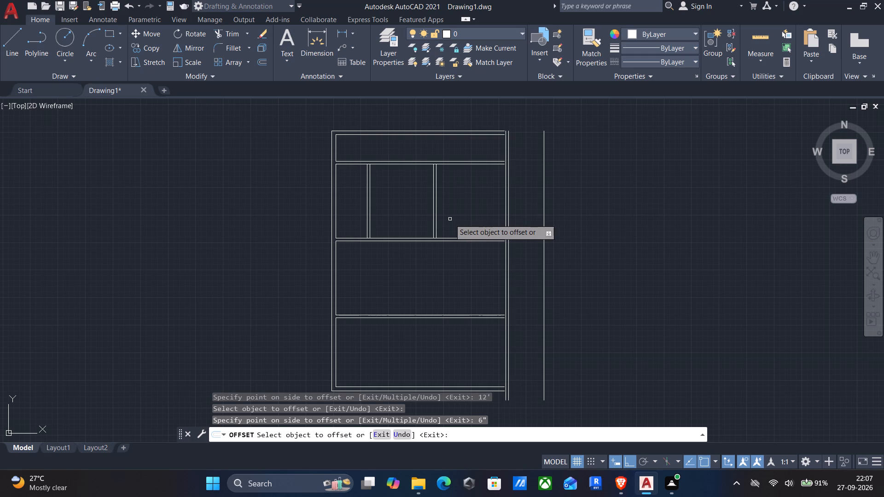
Offset the second partition's right face 13' to the right to place the third room's right edge.
click(437, 215)
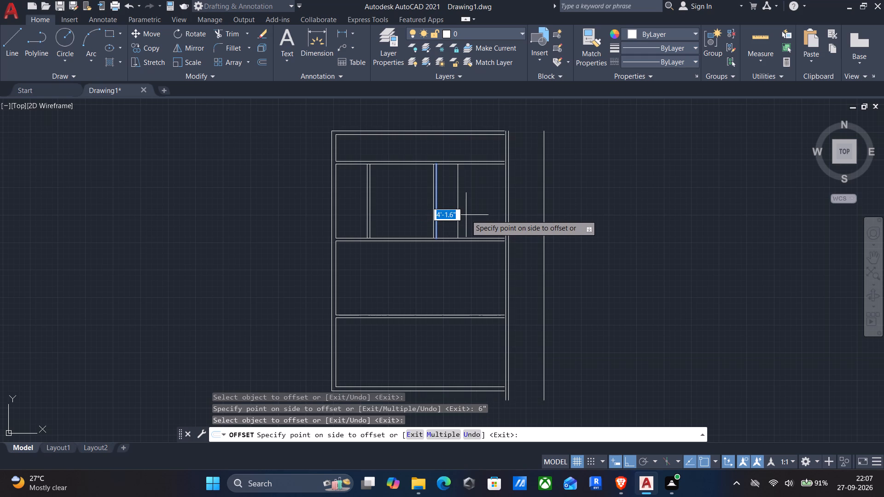
text(13')
key(Return)
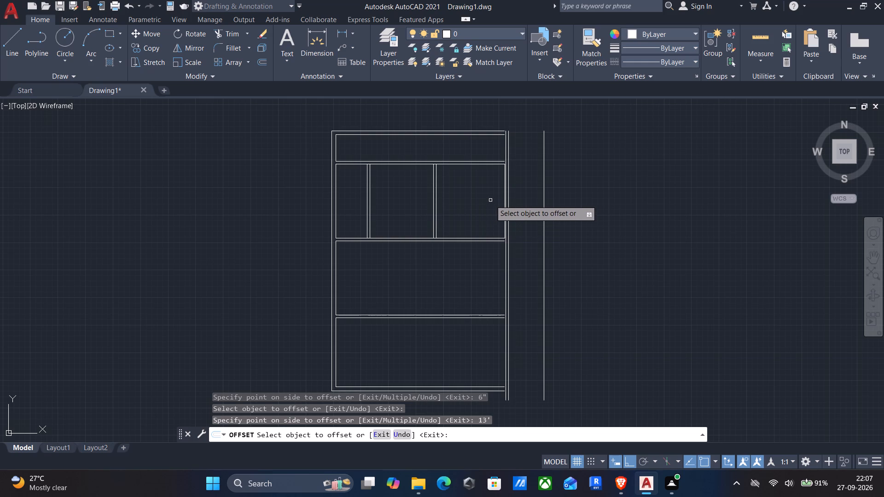
key(Escape)
Check the plan's wall spacing and room widths with Quick Measure.
click(753, 36)
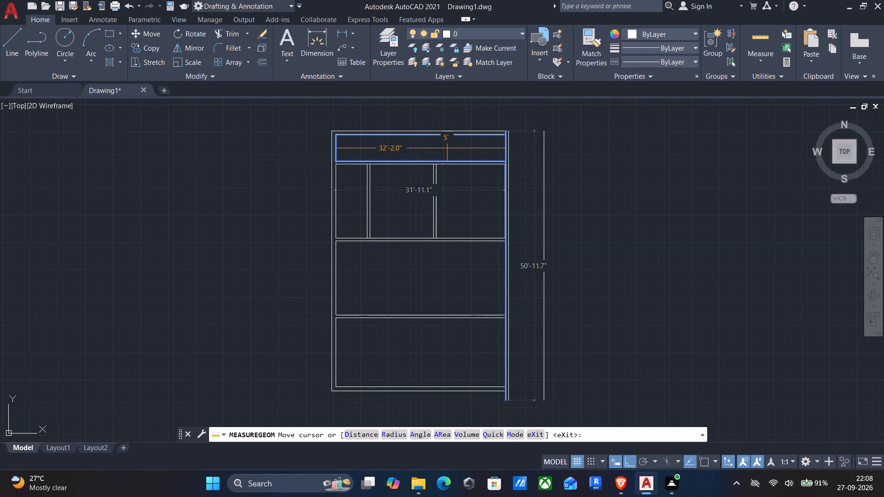
key(Escape)
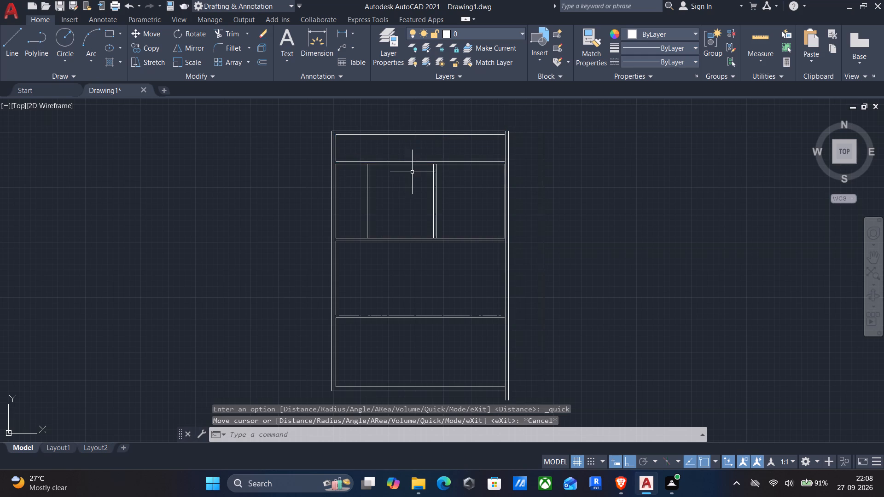
Trim the first cross wall's lower line between the faces of both new partitions.
text(TR)
key(Return)
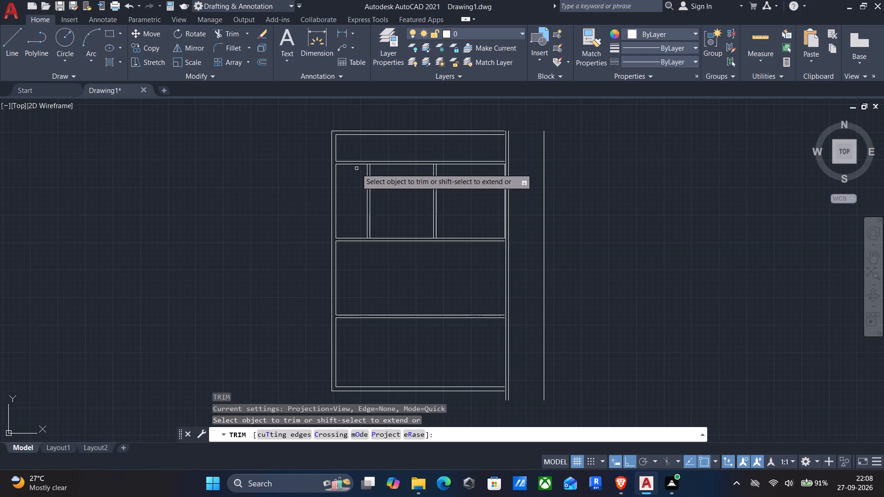
scroll(356, 168, up, 4)
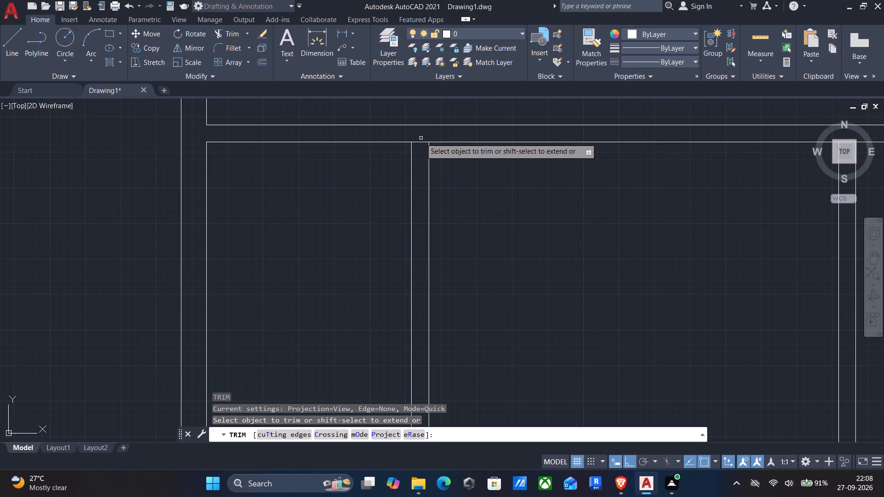
click(418, 142)
scroll(418, 142, down, 3)
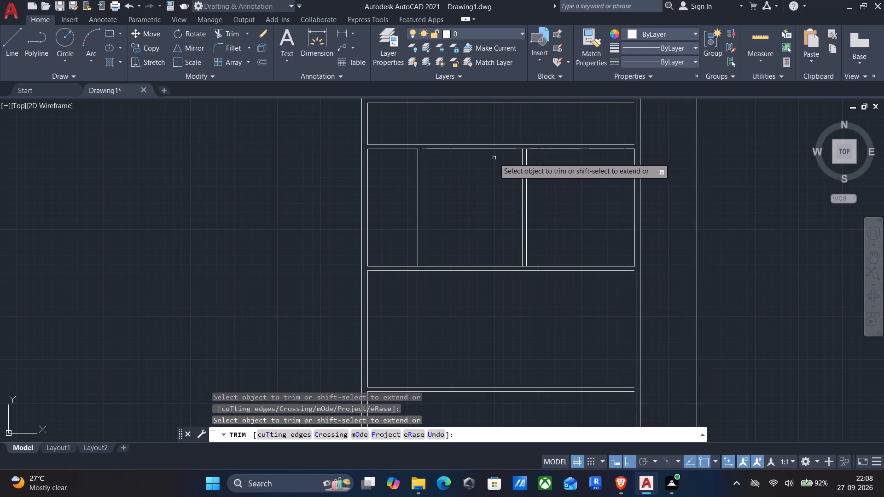
scroll(515, 152, up, 2)
click(534, 144)
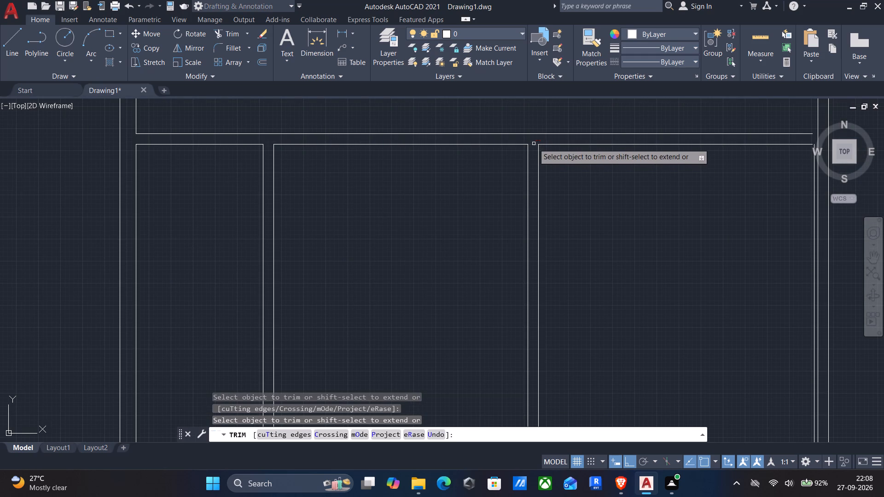
middle_drag(629, 175, 434, 206)
middle_drag(524, 213, 503, 181)
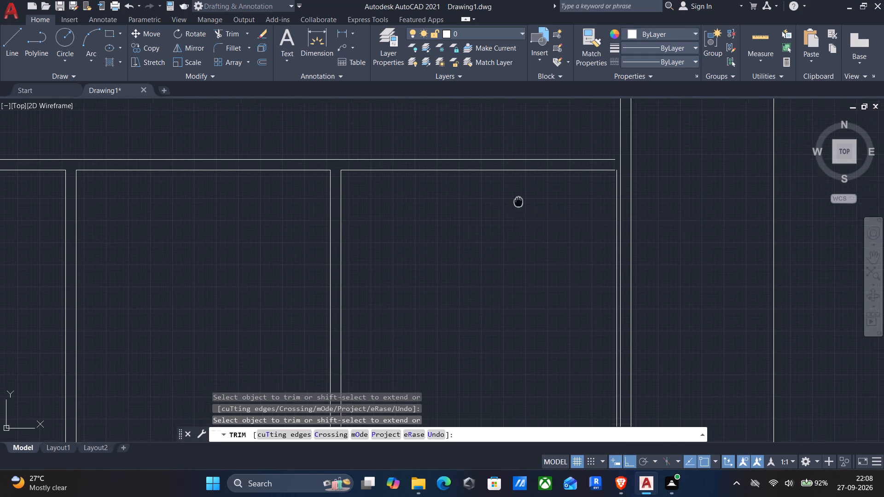
middle_drag(503, 181, 469, 143)
middle_drag(471, 164, 470, 236)
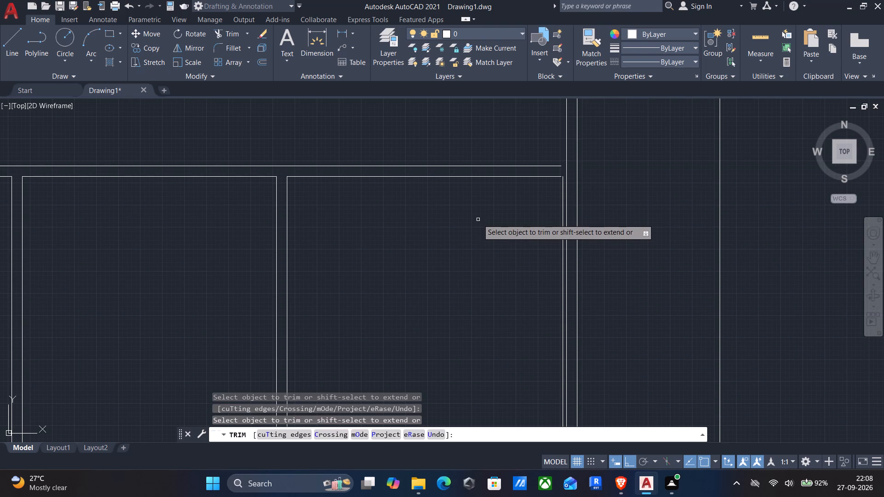
key(Return)
Fillet the third room's right edge line with the first cross wall's lower line into a sharp corner.
key(f)
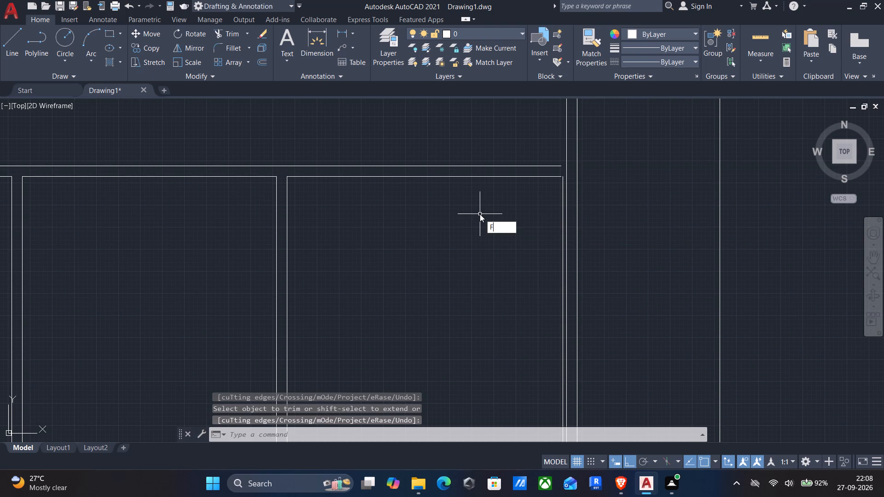
key(Return)
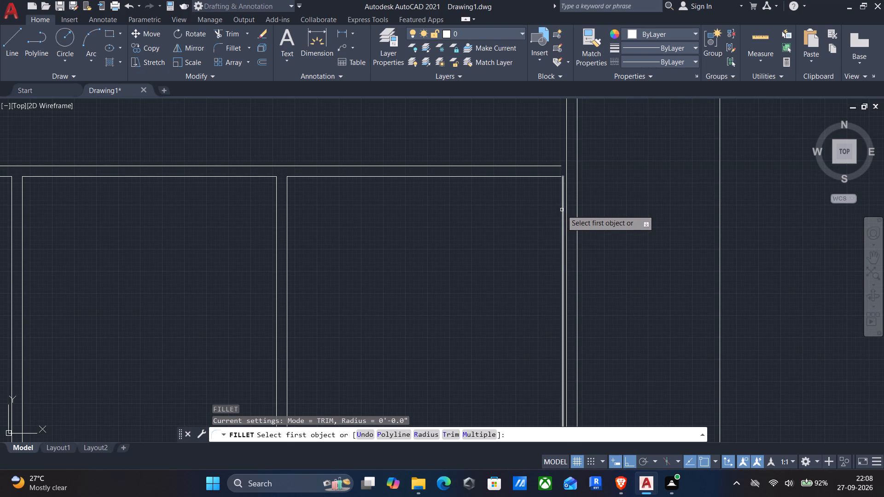
click(562, 210)
scroll(561, 207, up, 1)
click(519, 155)
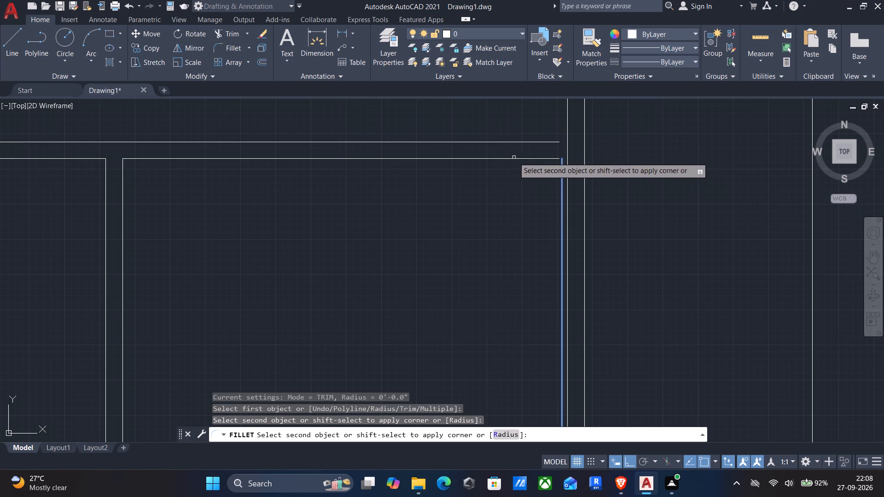
click(513, 159)
Offset the first cross wall's lower line 8' downward inside the narrow first room.
scroll(485, 173, down, 3)
middle_drag(469, 194, 564, 209)
middle_drag(373, 195, 476, 206)
key(o)
key(Return)
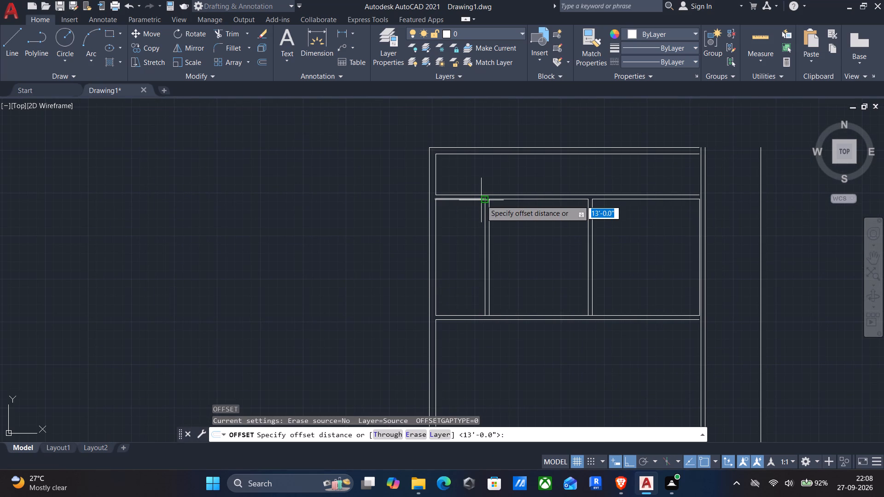
click(464, 197)
click(457, 242)
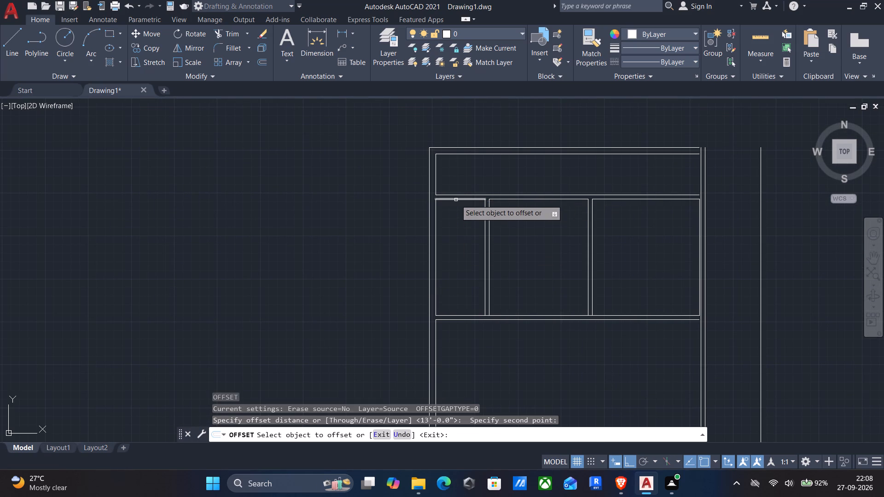
click(456, 200)
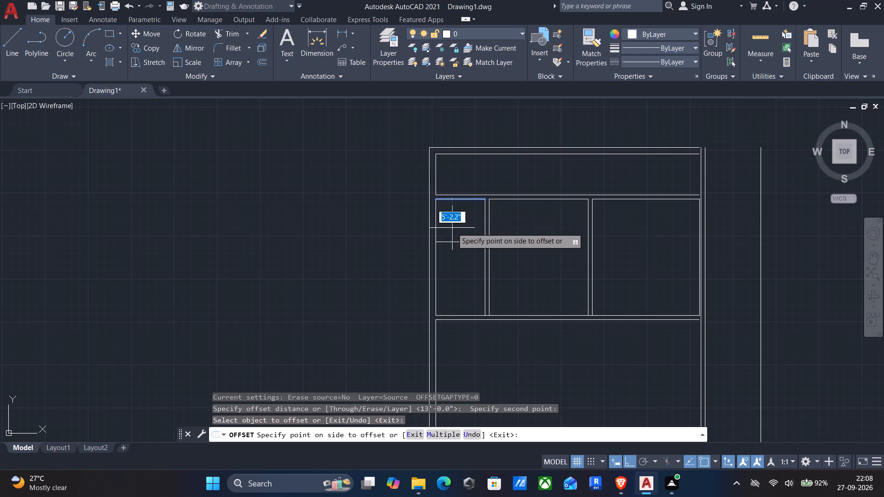
text(8')
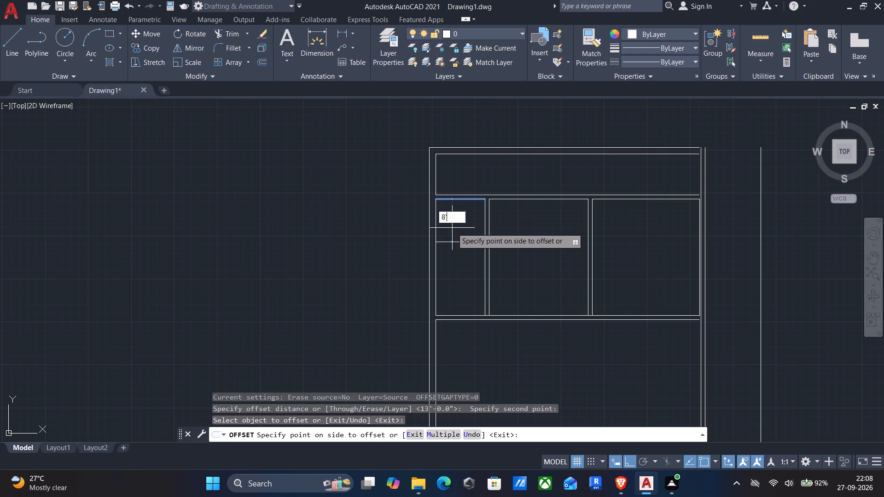
key(Return)
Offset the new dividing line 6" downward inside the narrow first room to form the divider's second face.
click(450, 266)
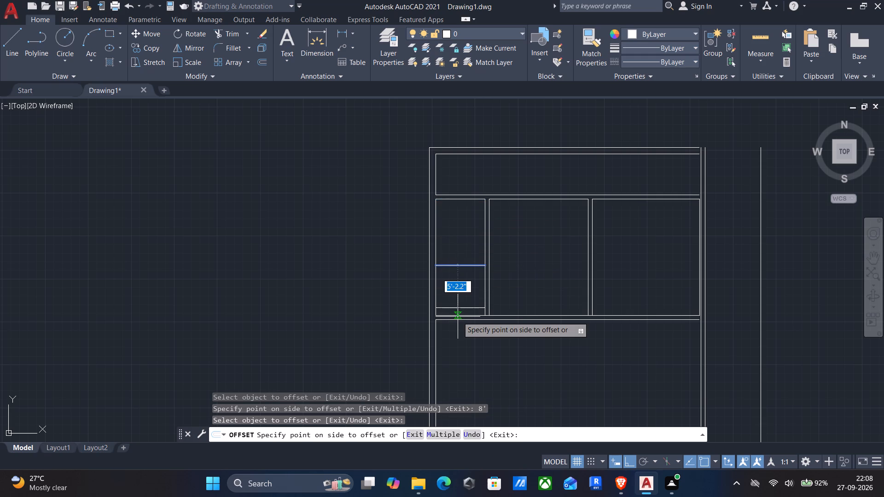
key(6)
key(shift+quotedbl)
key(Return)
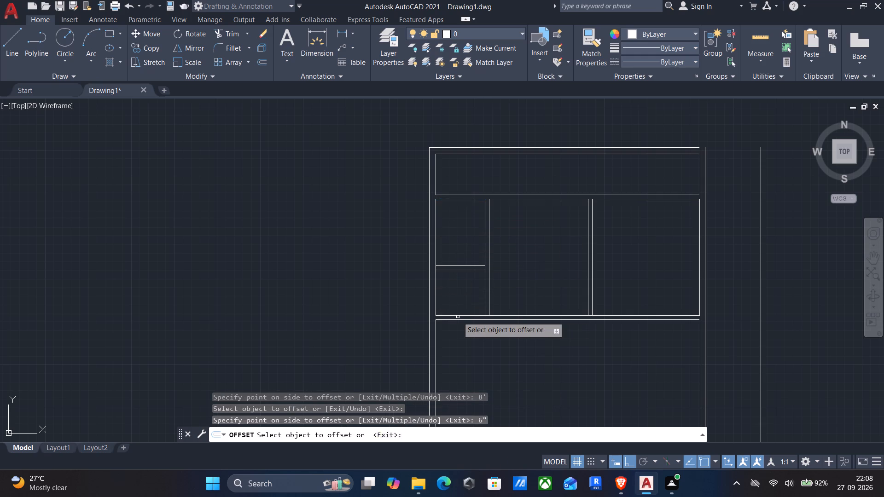
Measure the small room below the new dividing wall with Quick Measure.
click(758, 38)
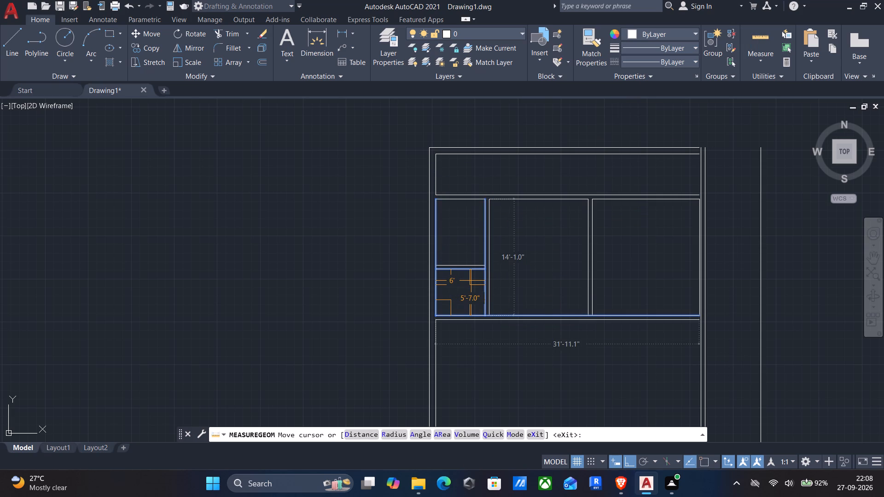
scroll(471, 281, up, 3)
middle_drag(472, 273, 470, 236)
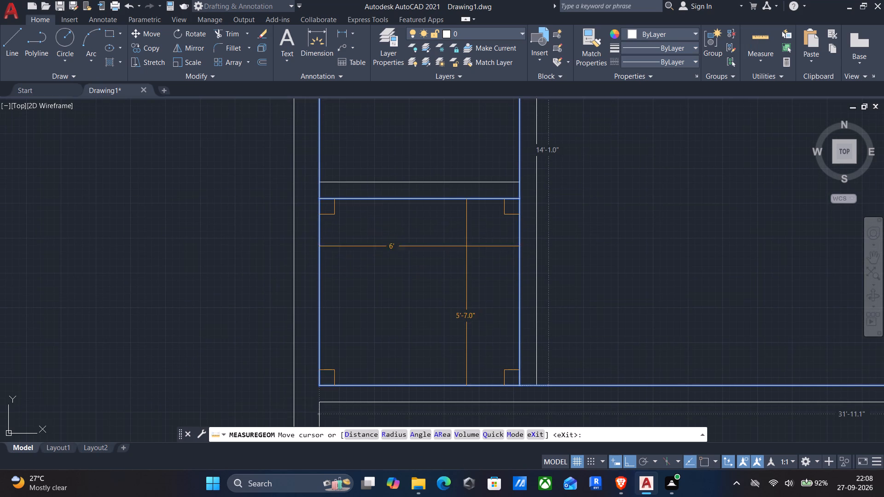
key(Escape)
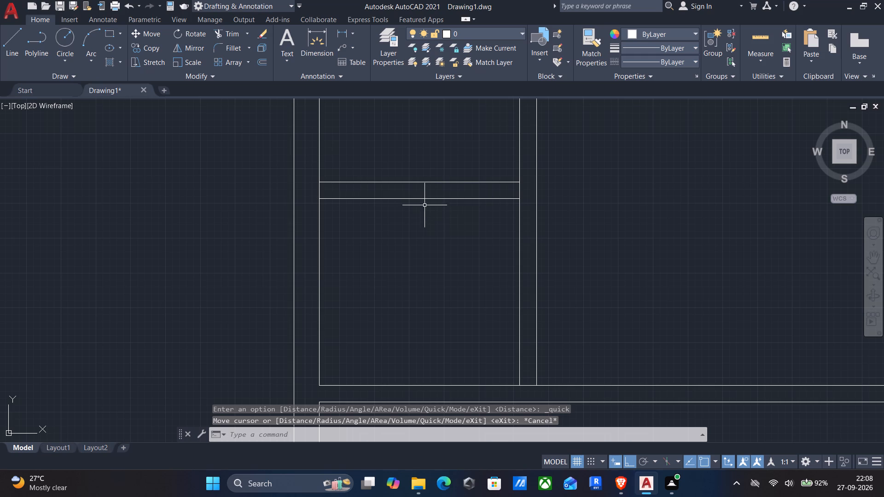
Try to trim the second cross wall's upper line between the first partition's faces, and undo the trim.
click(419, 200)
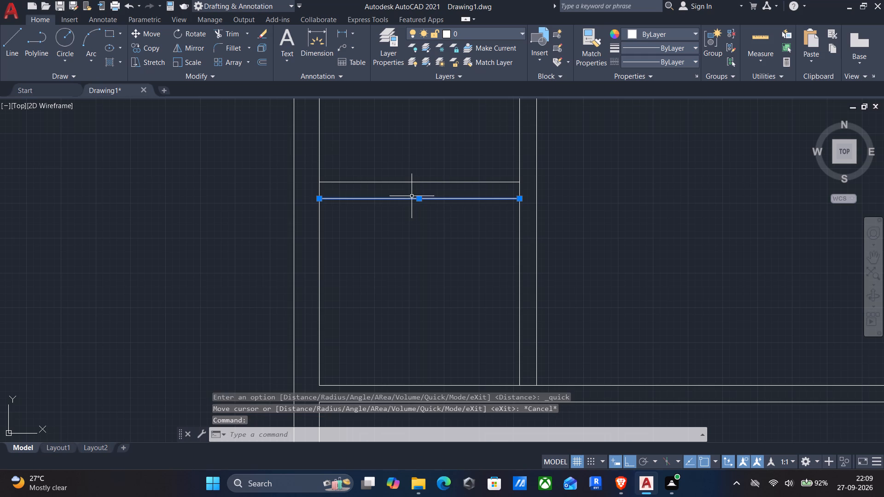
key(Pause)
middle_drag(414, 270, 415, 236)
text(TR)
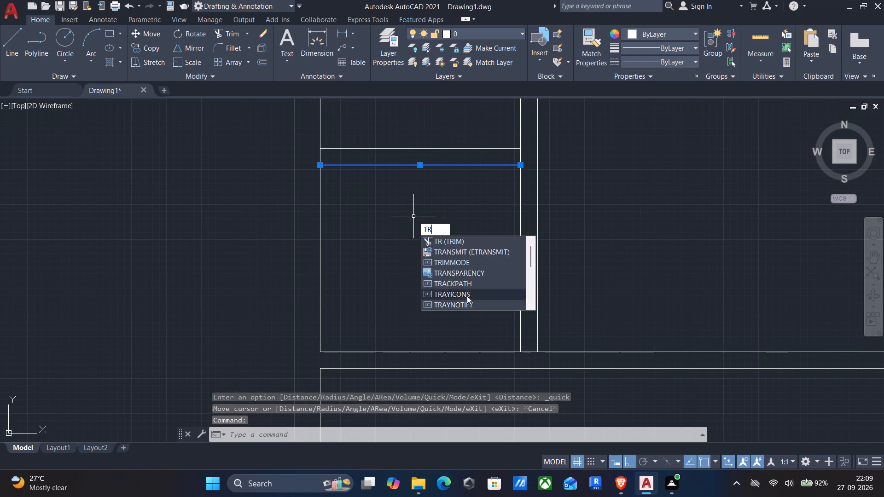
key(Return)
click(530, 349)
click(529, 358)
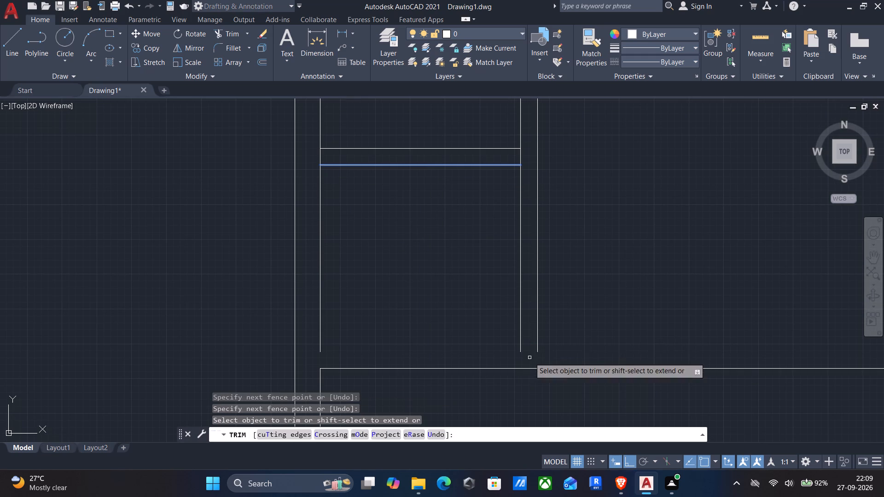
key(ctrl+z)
Examine the junction where the first partition meets the second cross wall's upper line.
middle_drag(498, 327, 467, 273)
scroll(470, 272, up, 4)
middle_drag(533, 353, 461, 168)
scroll(500, 262, up, 3)
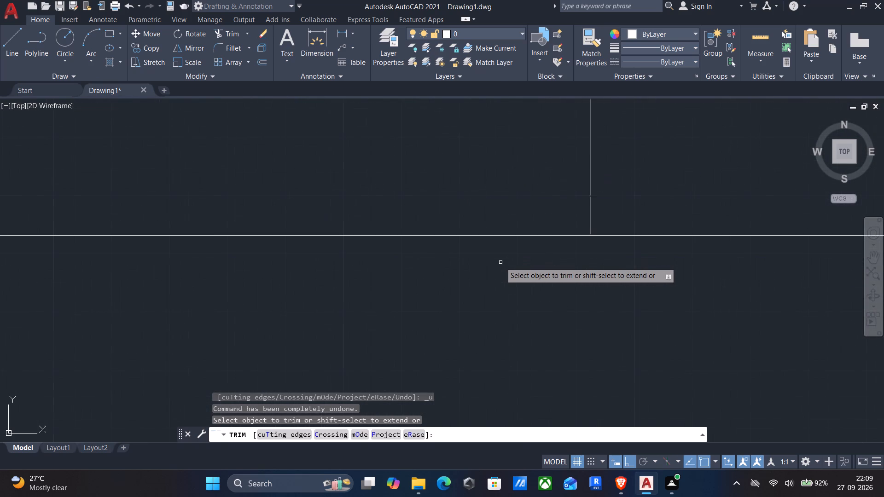
scroll(500, 262, up, 1)
scroll(500, 262, down, 6)
scroll(345, 265, down, 3)
middle_drag(339, 271, 436, 267)
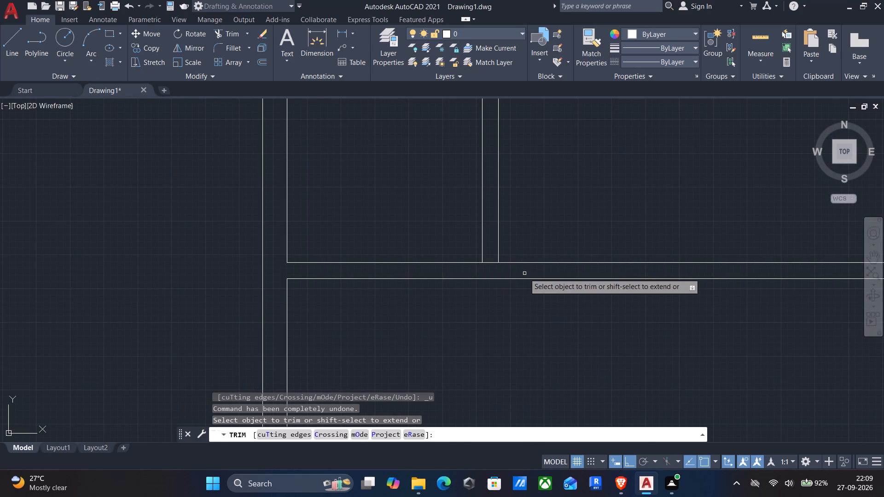
middle_drag(466, 243, 462, 262)
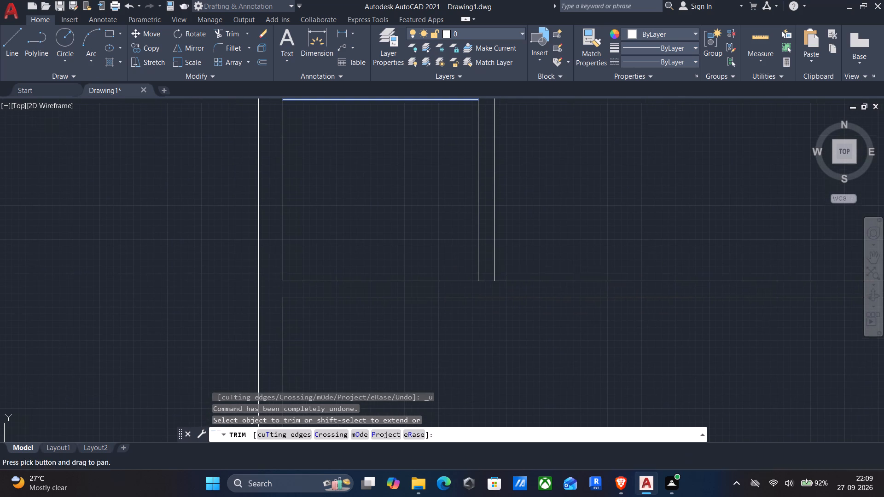
key(Escape)
Fillet the second cross wall's upper line with the left outer wall's inner line into a sharp corner.
key(f)
key(Return)
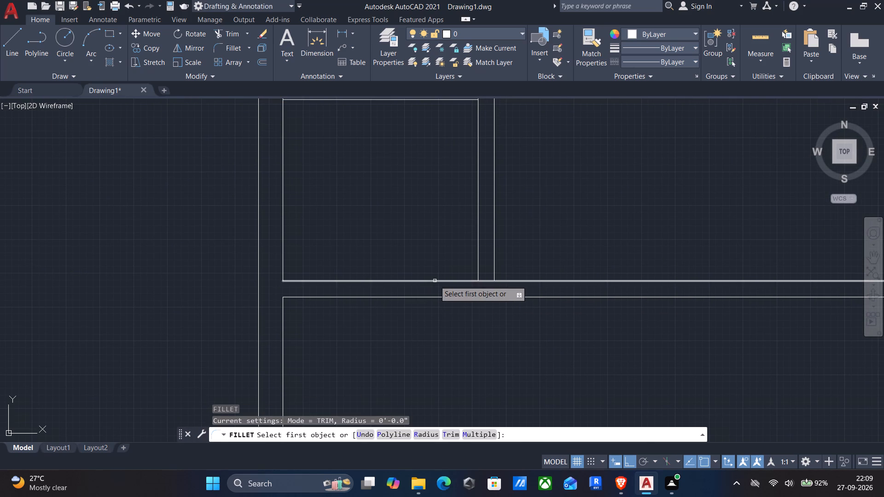
click(419, 282)
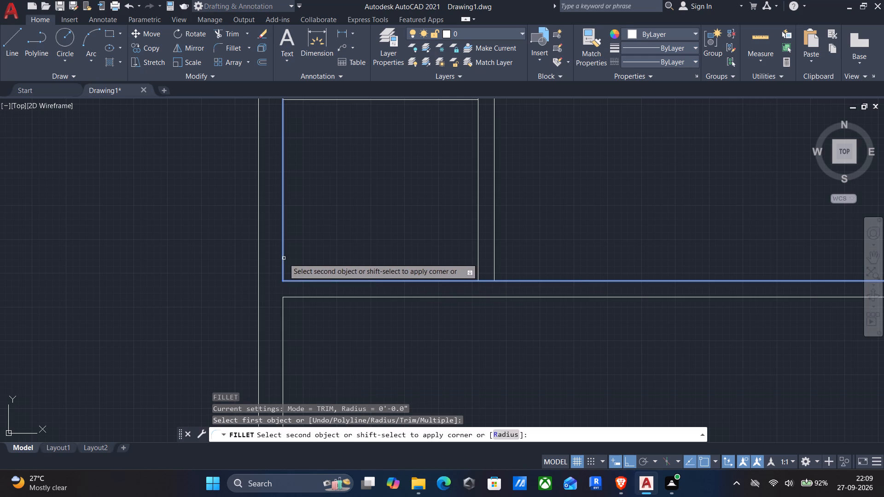
click(284, 258)
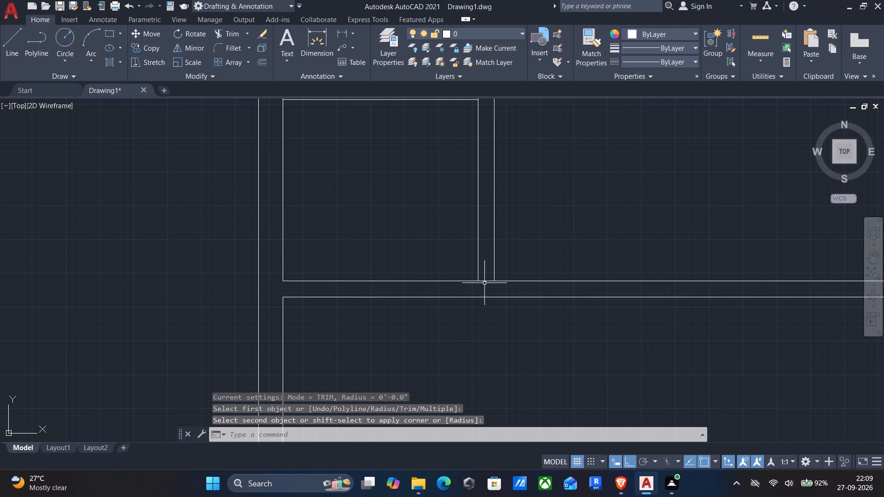
Trim the second cross wall's upper line between the two faces of the first partition.
key(t)
key(r)
key(Return)
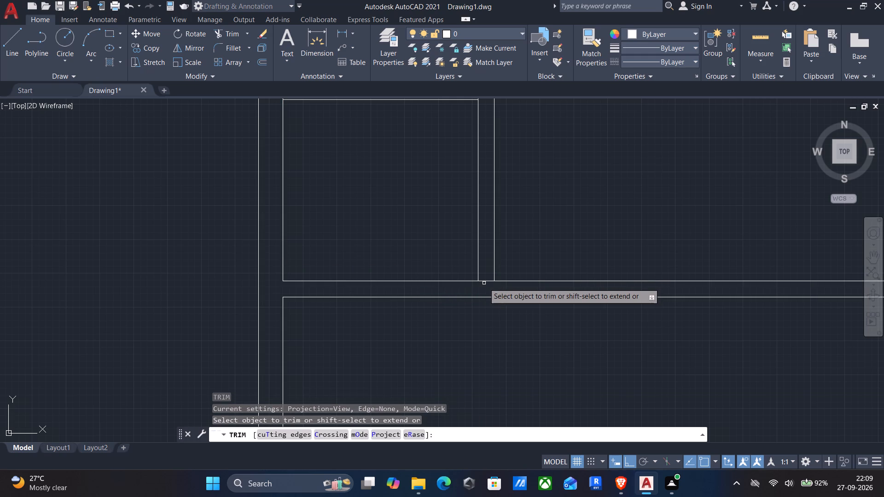
click(484, 281)
scroll(422, 231, down, 2)
scroll(419, 228, up, 1)
middle_drag(419, 228, 427, 269)
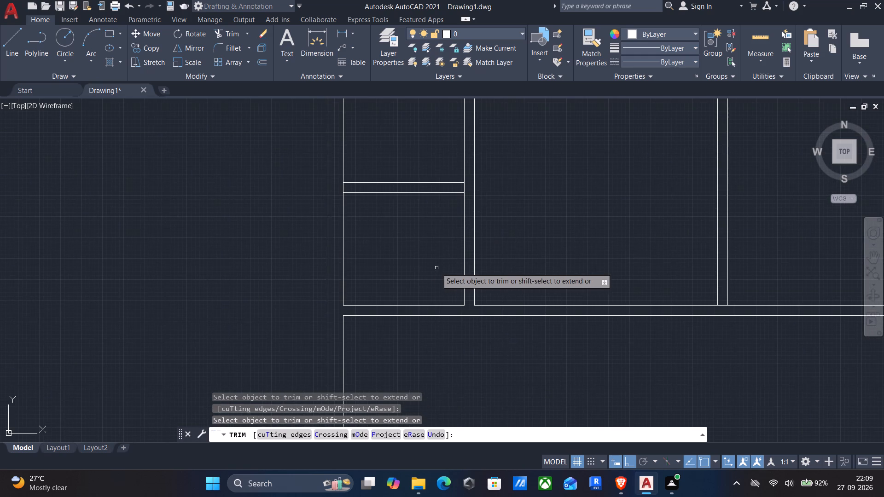
key(Escape)
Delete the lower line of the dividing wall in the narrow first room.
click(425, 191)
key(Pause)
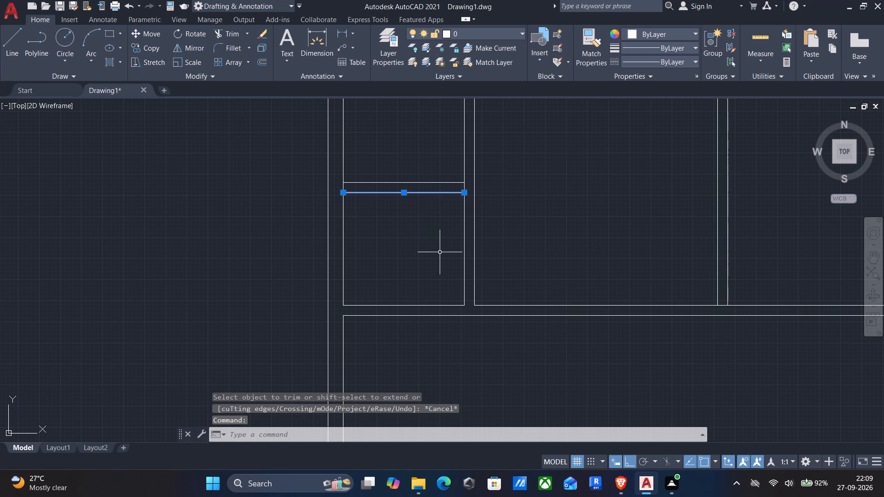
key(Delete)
Offset the narrow room's bottom line 5'9" upward to form the dividing wall's lower face.
key(o)
key(Return)
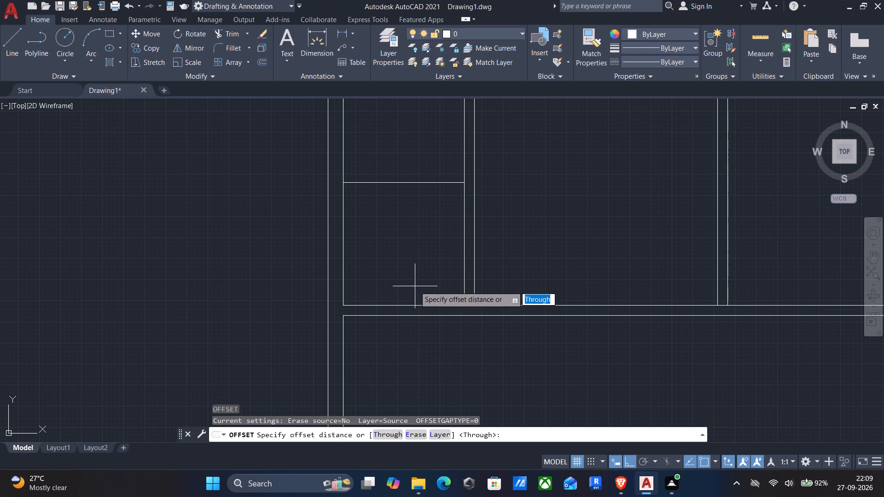
drag(406, 312, 403, 298)
drag(401, 267, 401, 281)
click(396, 305)
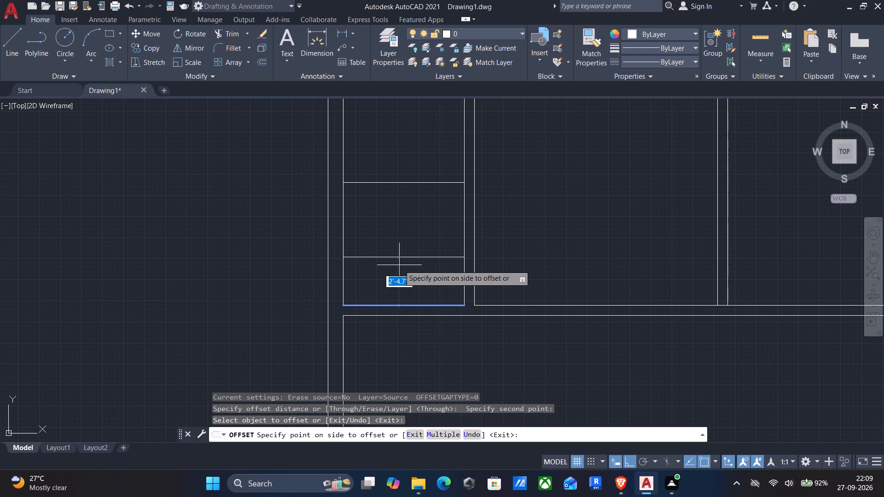
text(5'9")
key(Return)
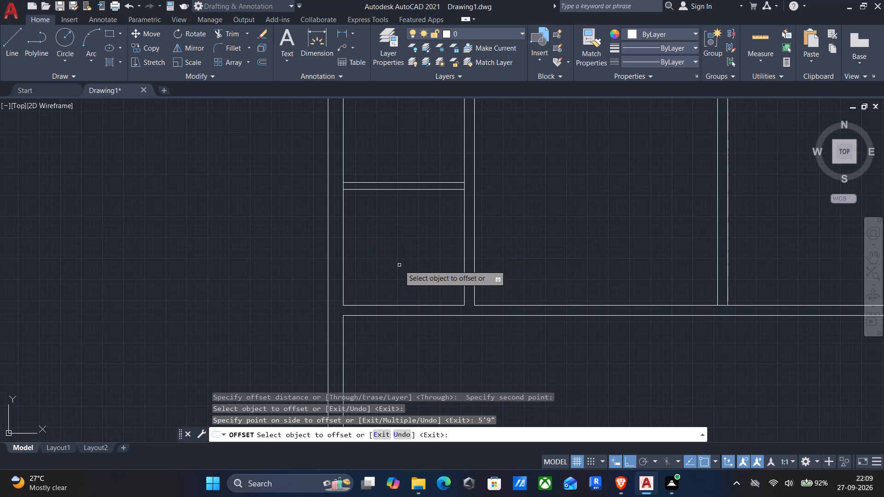
middle_drag(414, 234, 406, 320)
key(Return)
Check the sizes of the subdivided narrow room, the middle room and the top strip with Quick Measure.
click(750, 36)
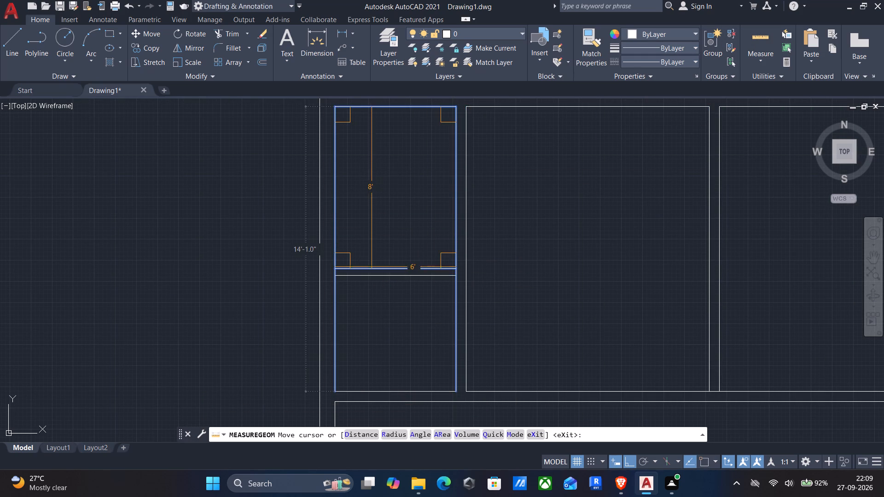
middle_drag(395, 187, 383, 214)
scroll(383, 214, down, 1)
middle_drag(383, 214, 386, 195)
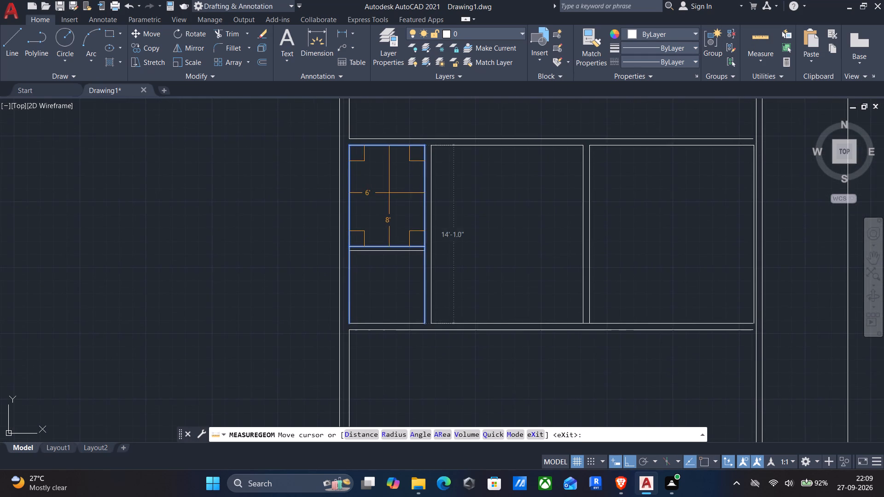
middle_drag(407, 202, 386, 177)
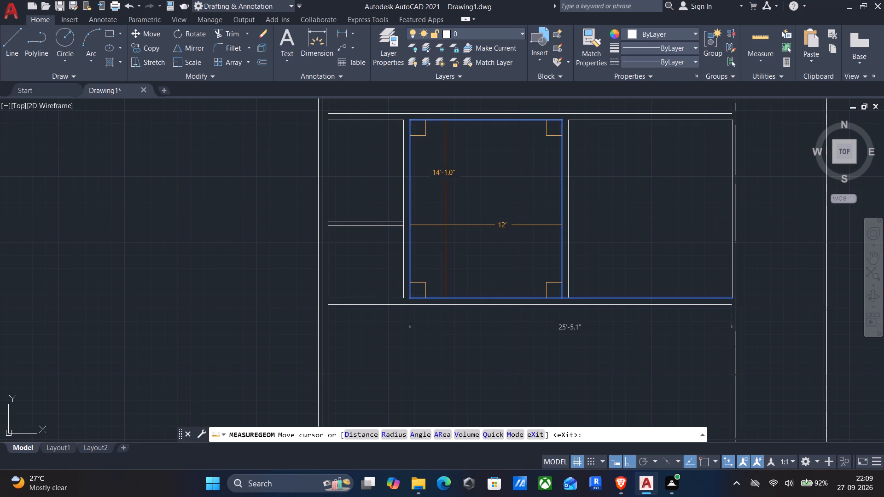
middle_drag(461, 225, 425, 222)
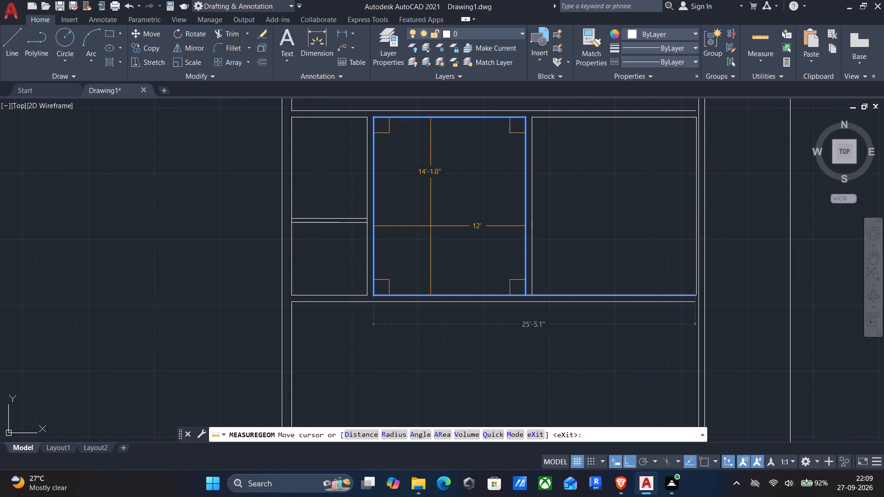
middle_drag(440, 231, 429, 233)
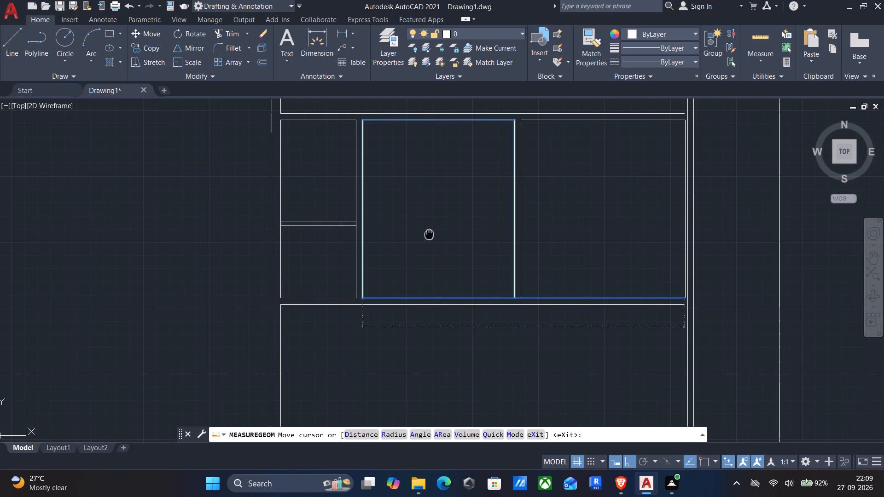
middle_drag(448, 233, 429, 242)
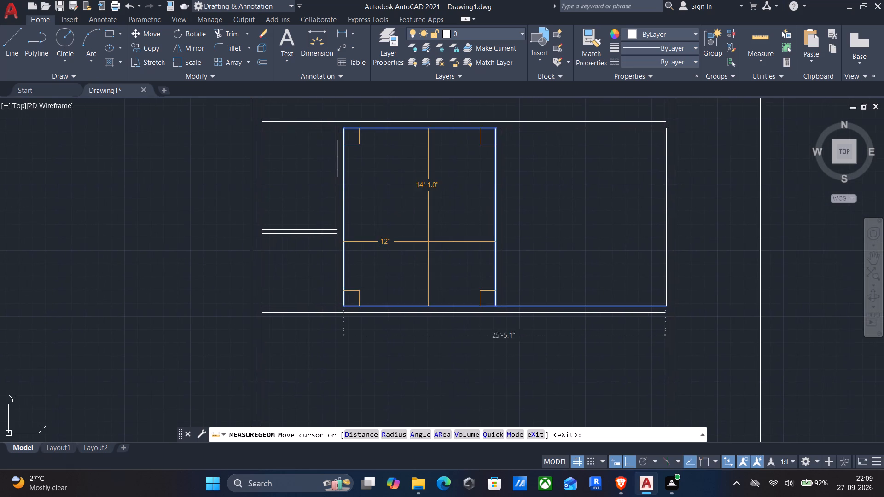
middle_drag(428, 242, 421, 319)
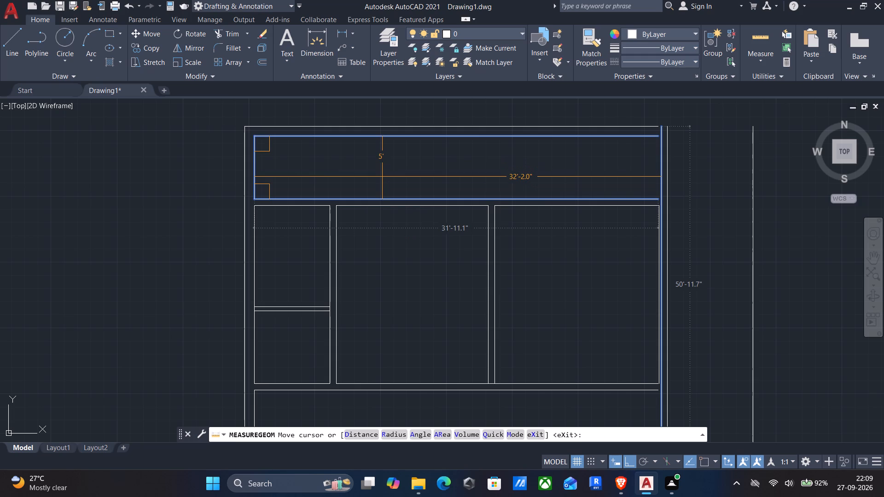
key(Escape)
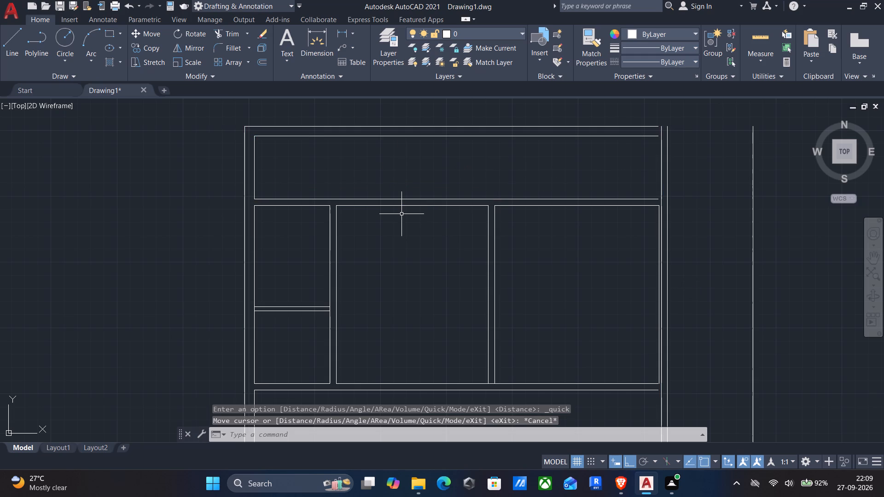
Extend both faces of the second partition upward to the top outer wall's inner line.
text(EX)
key(Return)
drag(535, 229, 464, 239)
drag(529, 238, 450, 236)
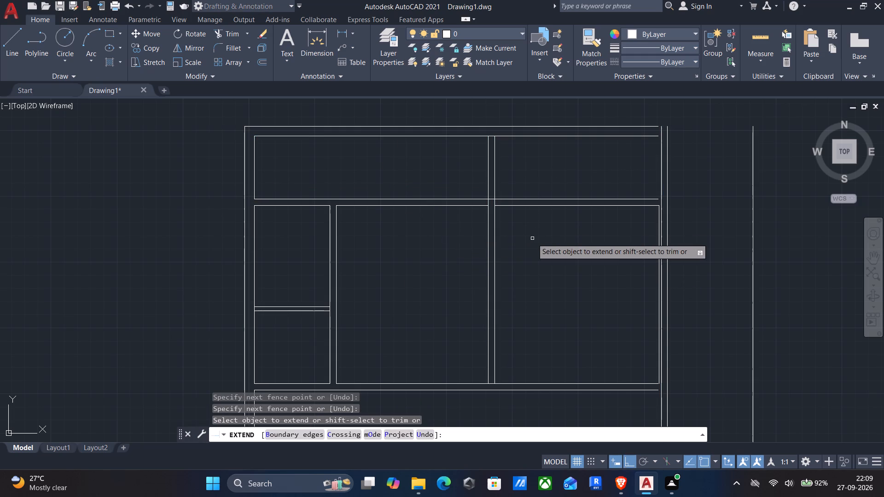
key(Escape)
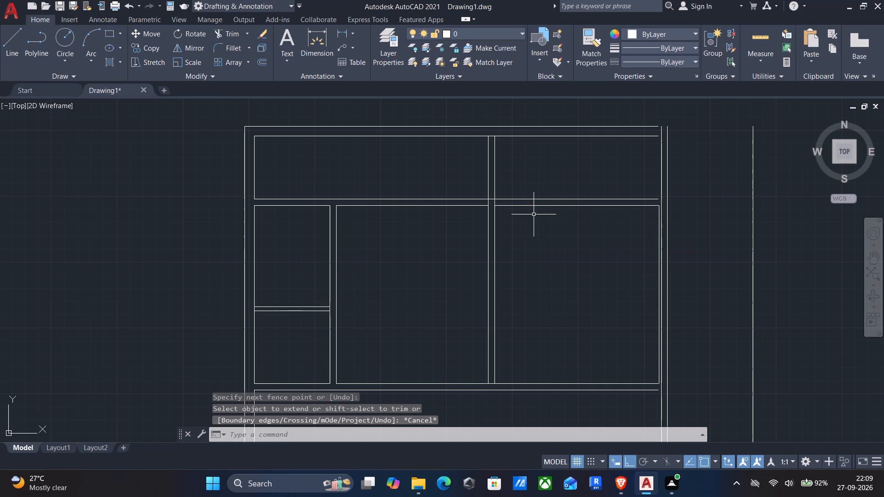
Trim the top wall's inner line between the second partition's faces and the top strip's partition lines across and beyond that partition.
text(TR)
key(Return)
click(493, 136)
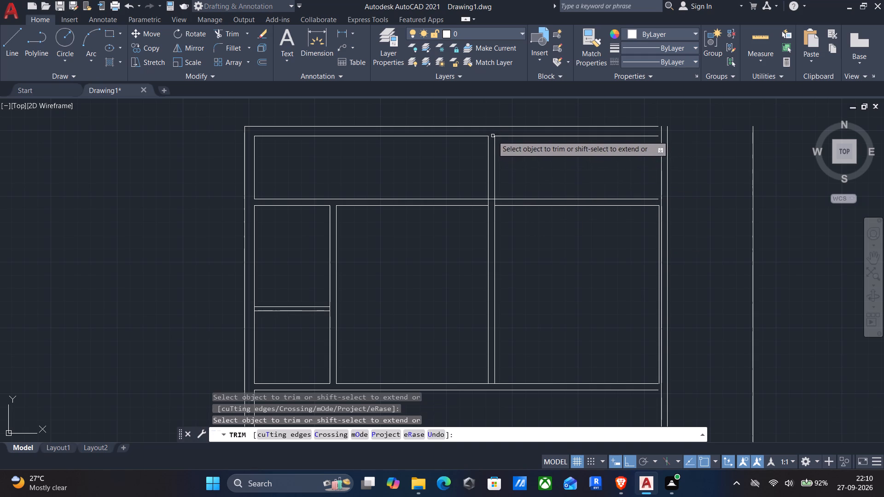
drag(516, 171, 525, 247)
scroll(495, 205, up, 2)
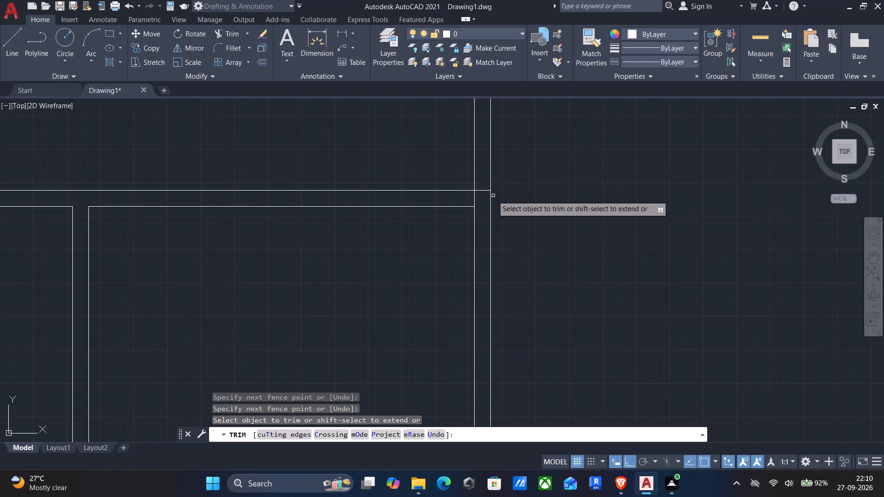
scroll(493, 196, up, 1)
drag(476, 182, 442, 204)
scroll(440, 207, down, 3)
middle_drag(392, 258, 401, 243)
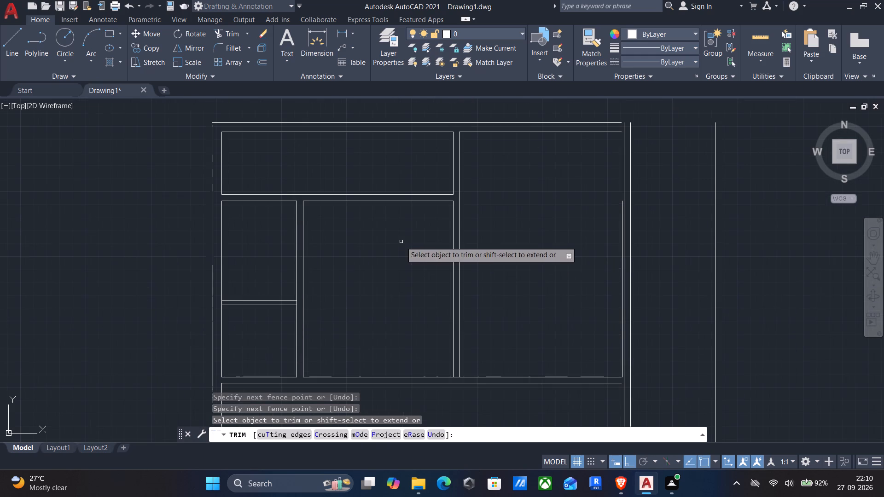
key(Escape)
Offset the right room's top inner wall line 7'6" downward, and offset that copy 6" further down to form a horizontal partition.
key(o)
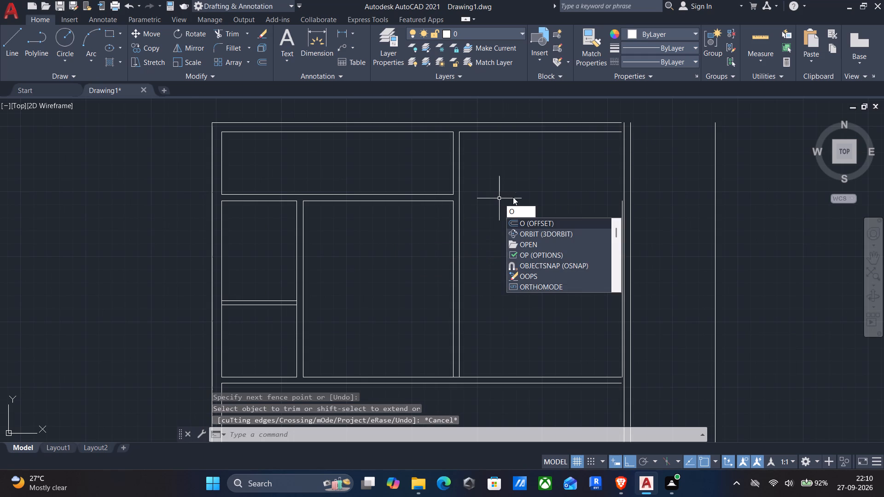
key(Return)
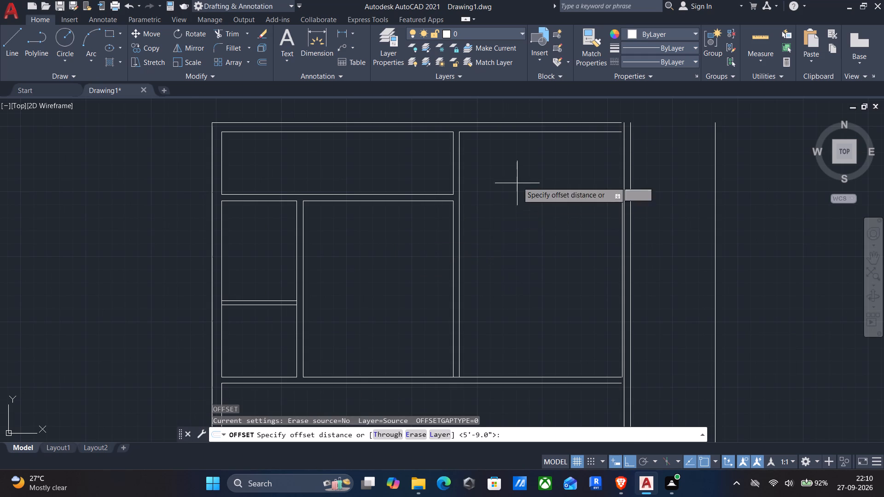
drag(514, 132, 510, 190)
click(502, 218)
click(501, 131)
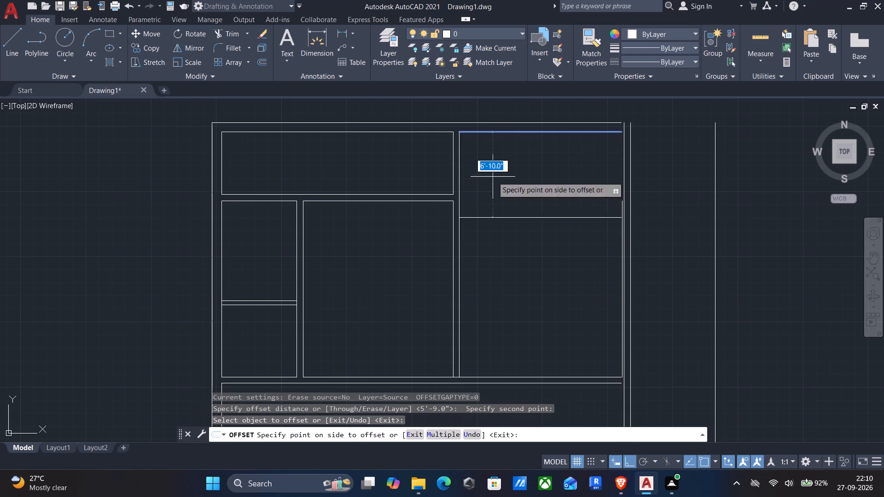
text(7'6")
key(Return)
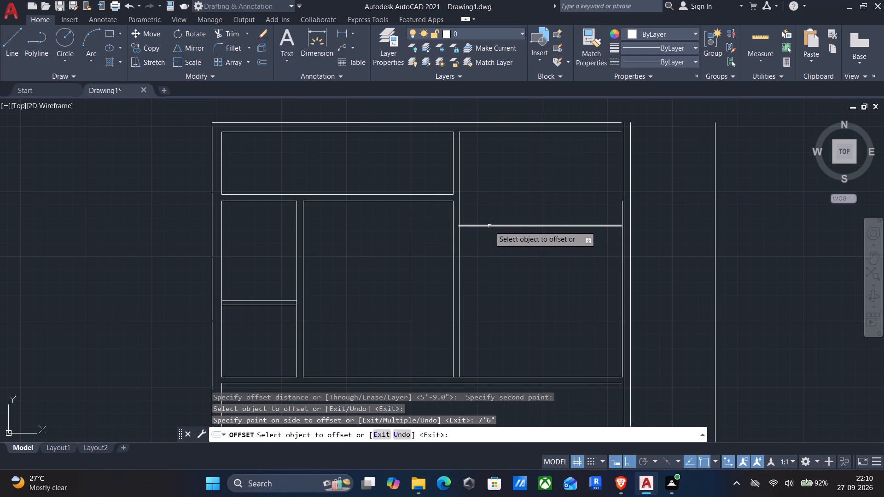
click(489, 225)
key(6)
key(shift+quotedbl)
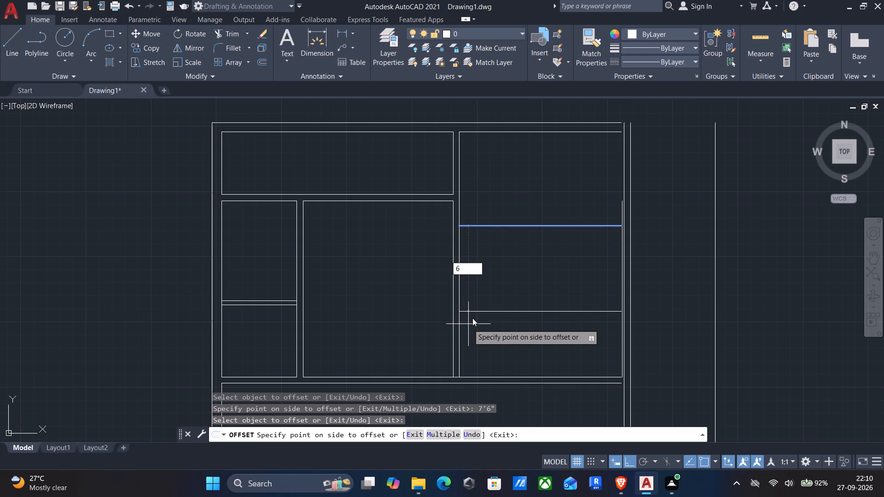
key(Return)
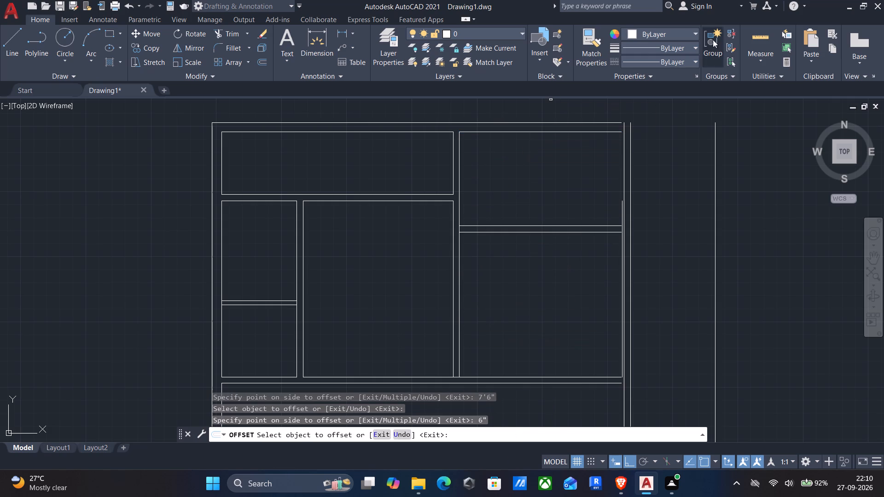
Check the size of the right room below the new horizontal partition with Quick Measure.
click(766, 42)
middle_drag(561, 287, 554, 248)
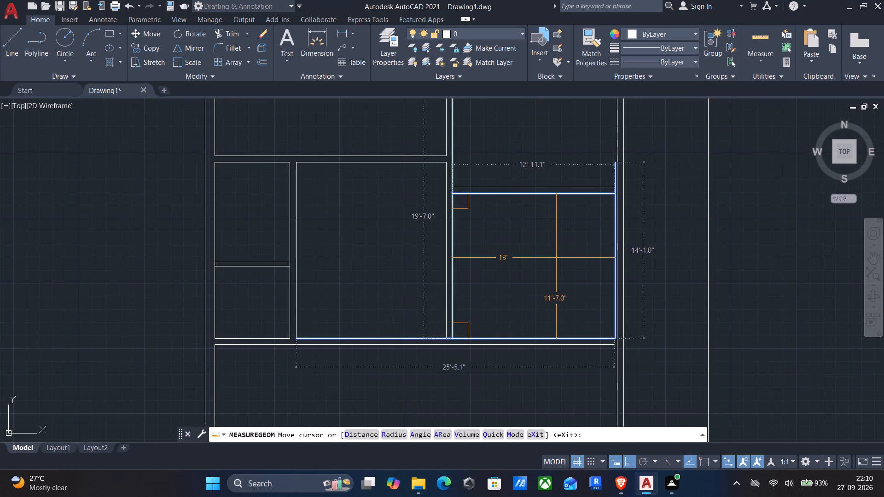
key(Escape)
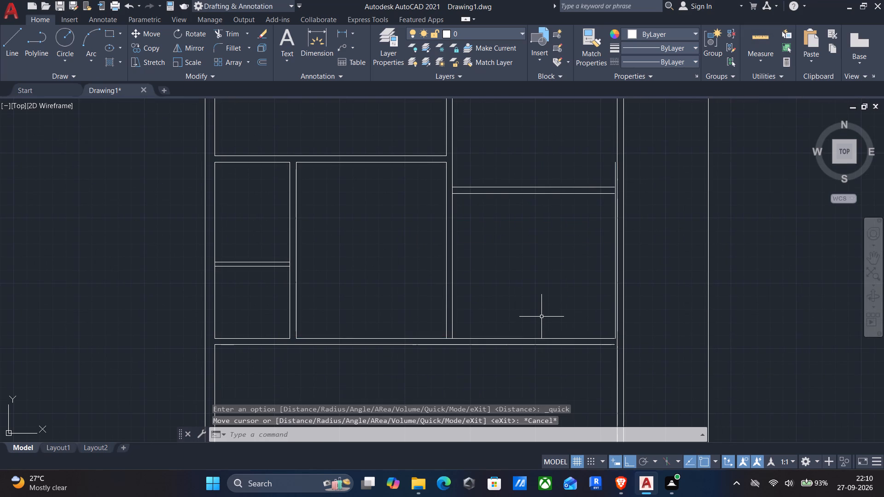
Trim away the lower right room's bottom line between the second partition and the right wall.
text(TR)
key(Return)
click(528, 337)
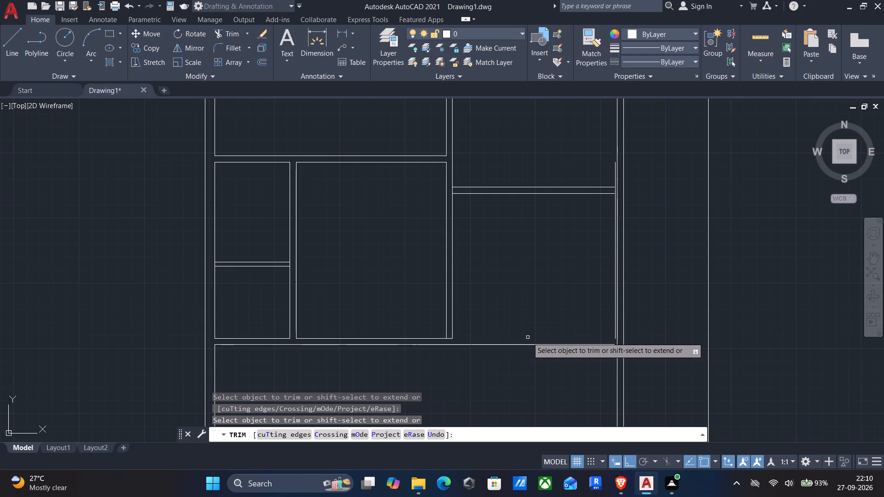
key(Return)
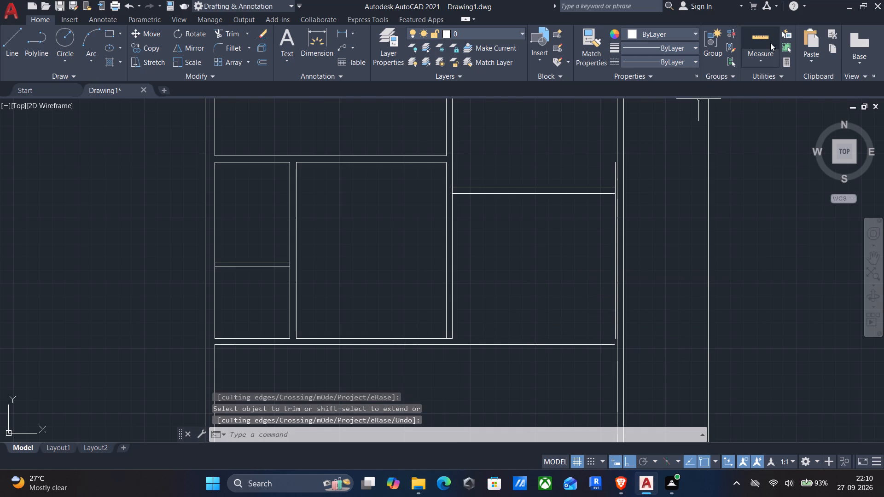
Check the lower right room's width and height down to the remaining lower wall line with Quick Measure.
click(764, 40)
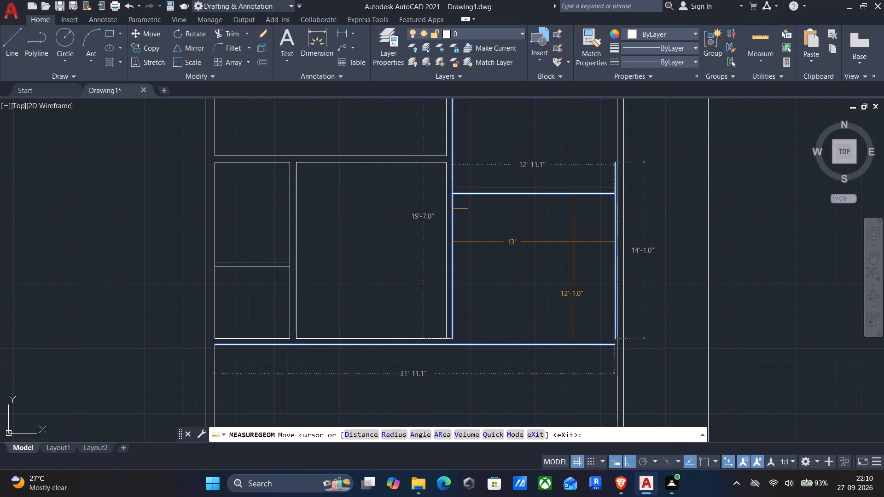
middle_drag(574, 242, 550, 208)
key(Escape)
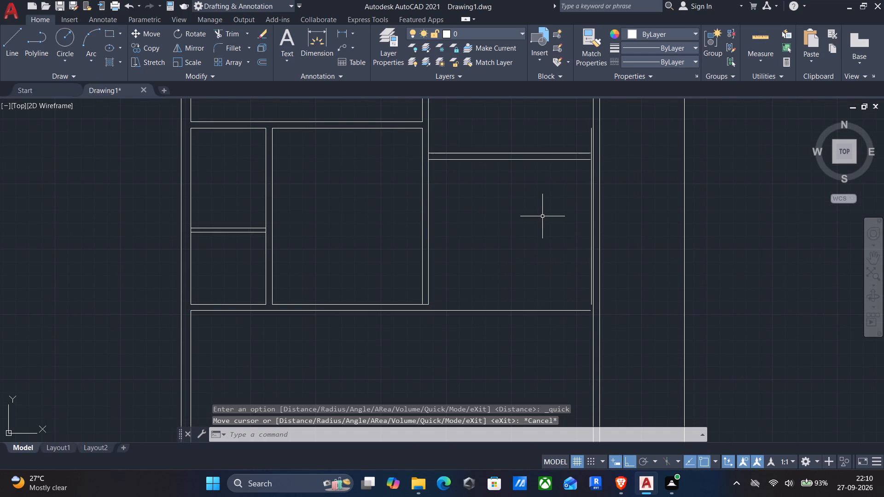
Delete the two long vertical lines just outside the lower right room's right edge.
middle_drag(542, 219, 509, 221)
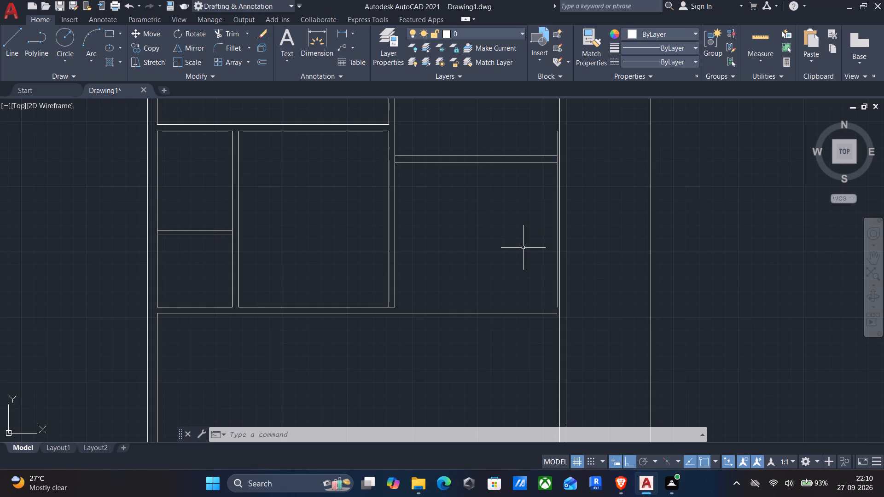
middle_drag(511, 259, 498, 270)
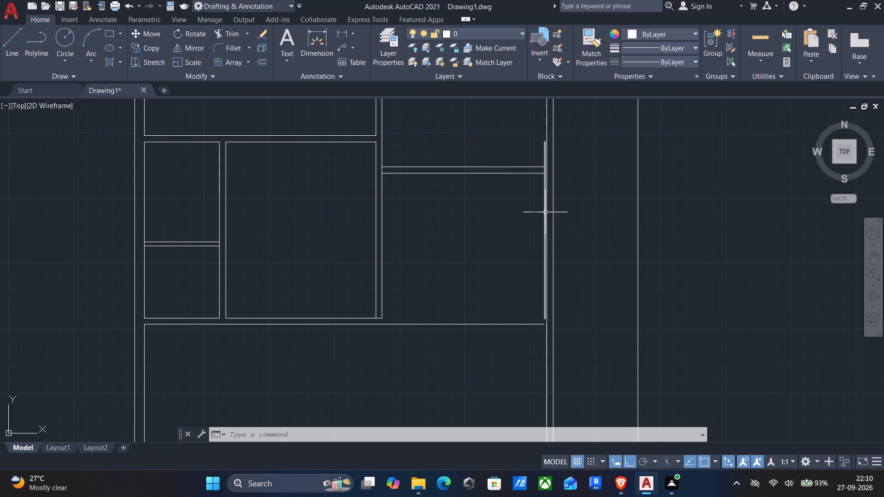
click(546, 214)
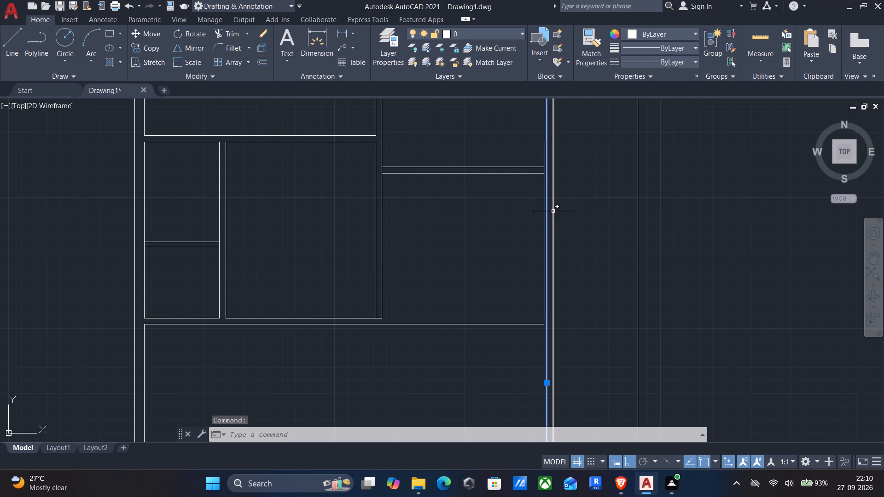
click(552, 212)
key(Delete)
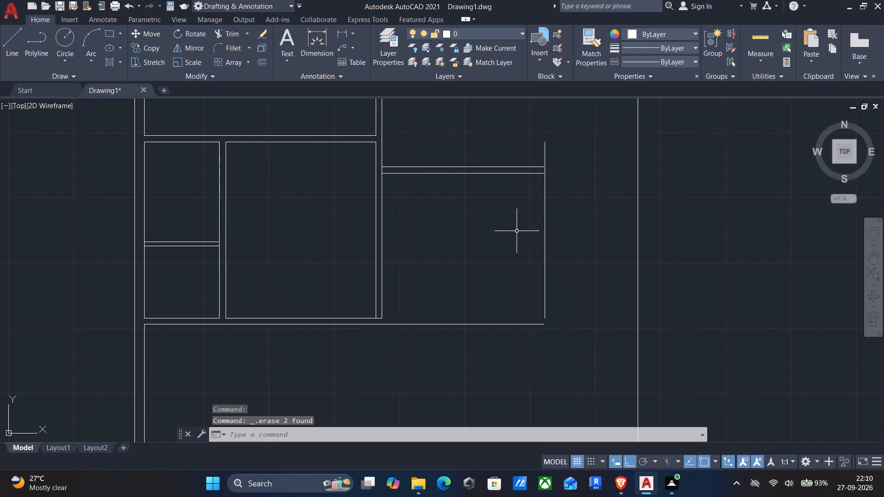
Offset the lower right room's right edge line 6" outward to form the right wall's outer face.
middle_drag(513, 231, 504, 289)
middle_drag(483, 275, 481, 260)
middle_drag(478, 253, 463, 286)
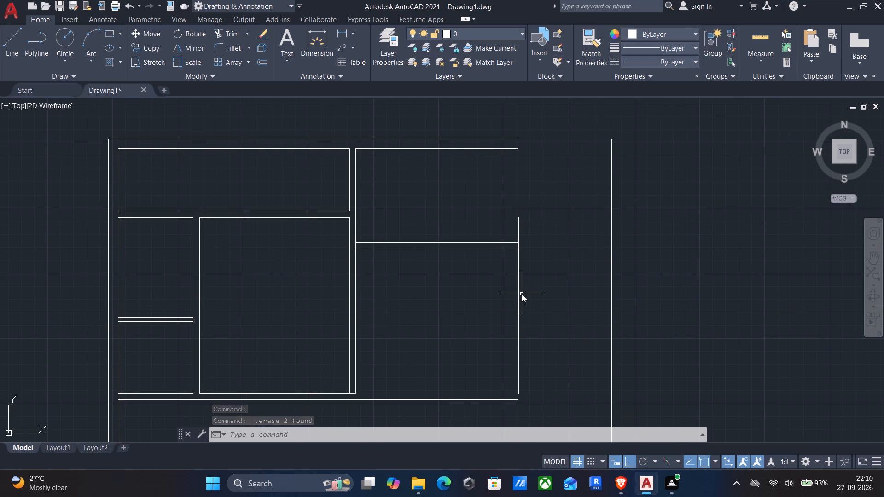
key(o)
key(Return)
click(513, 337)
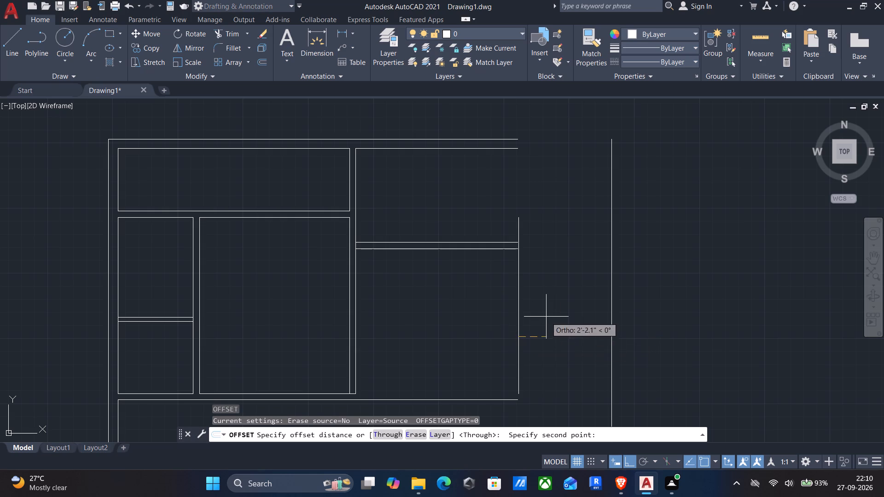
click(547, 317)
click(518, 339)
text(6")
key(Return)
middle_drag(559, 315, 504, 234)
middle_drag(468, 266, 468, 290)
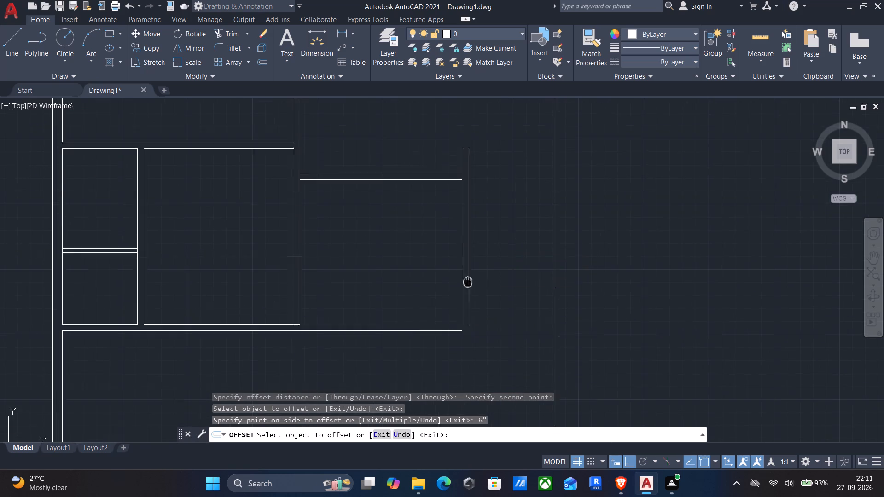
middle_drag(468, 290, 478, 345)
middle_drag(467, 324, 425, 259)
middle_drag(375, 305, 403, 260)
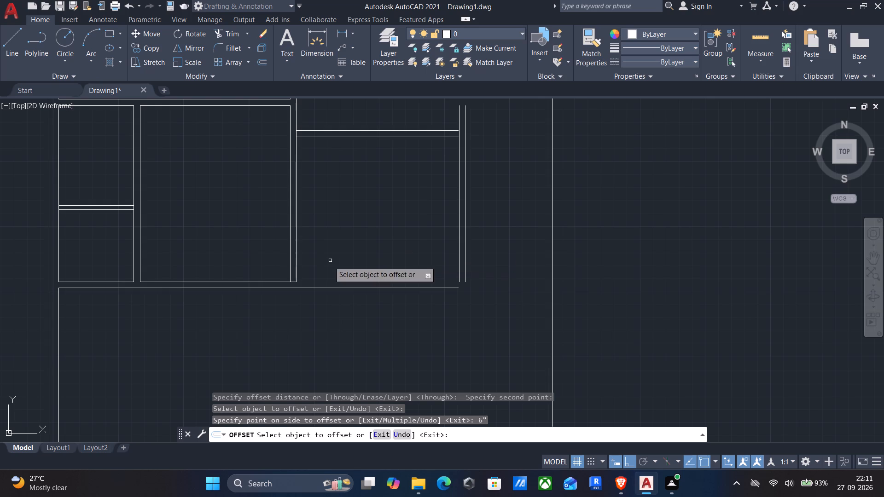
key(Return)
Measure the gap between the right wall's outer face and the far right boundary line.
click(766, 40)
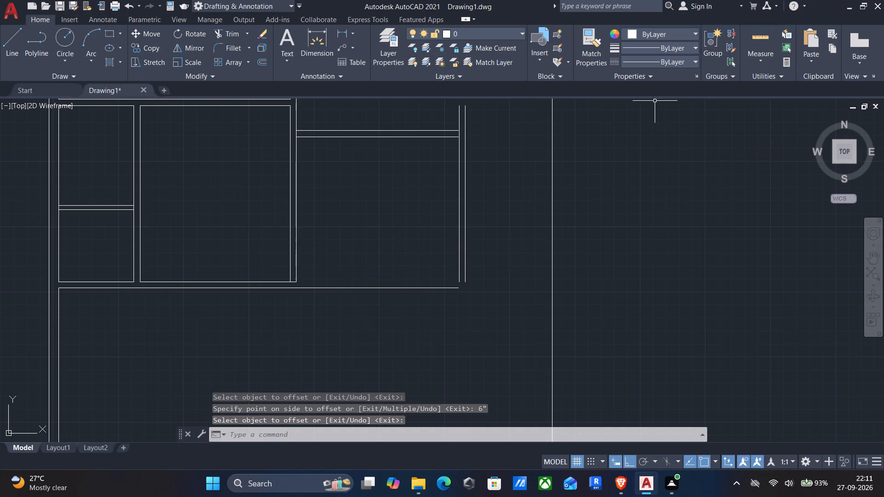
click(750, 33)
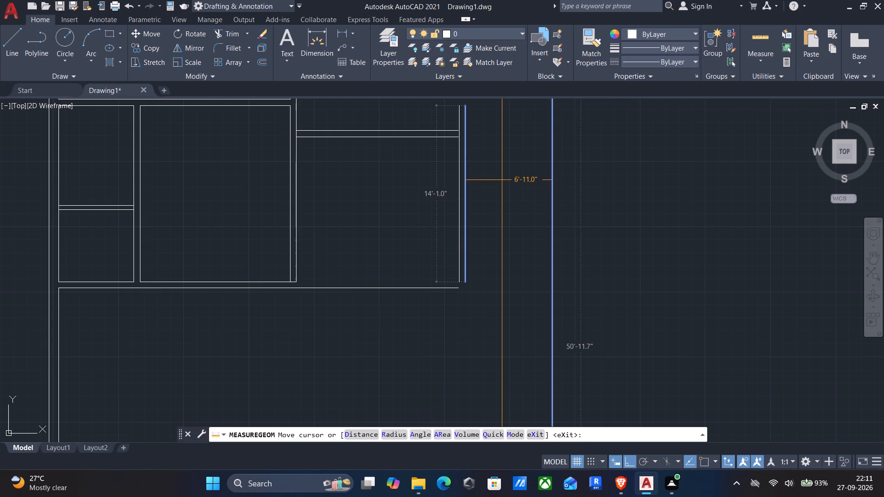
middle_drag(502, 181, 488, 219)
scroll(485, 223, down, 1)
middle_click(488, 222)
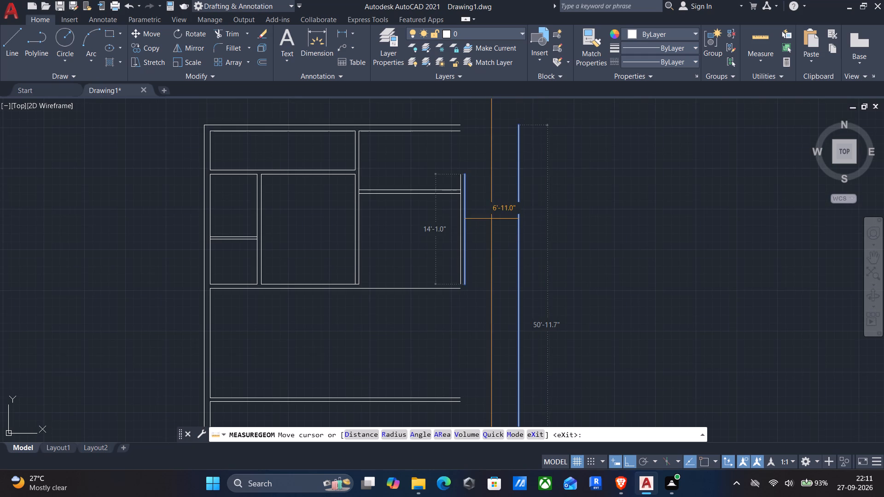
key(Escape)
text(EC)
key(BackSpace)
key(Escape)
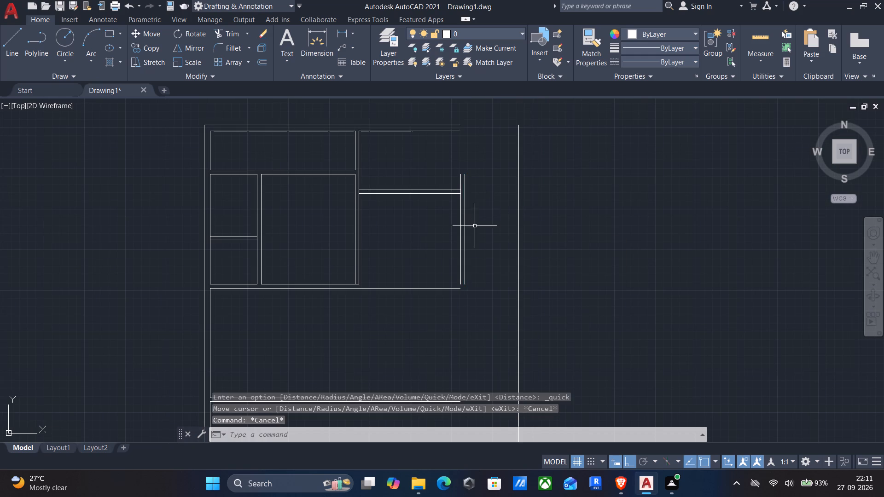
Check the spacing around the far right boundary line with Quick Measure.
scroll(500, 218, up, 2)
click(761, 41)
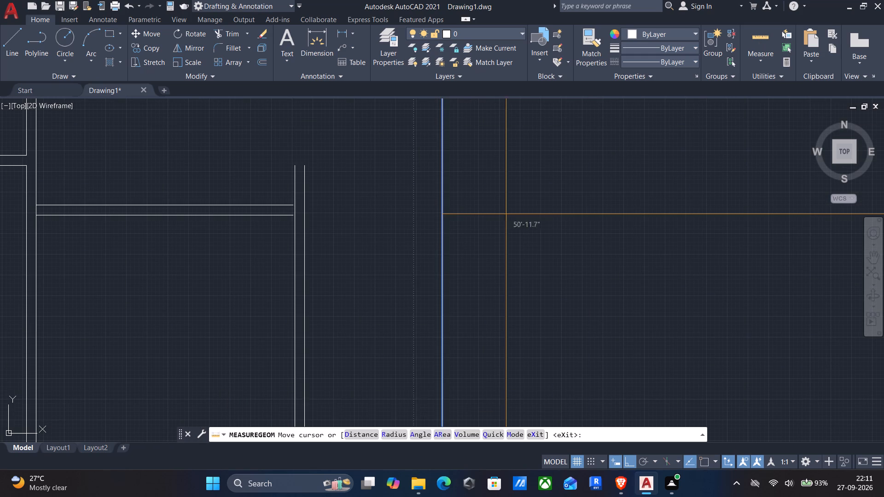
key(Escape)
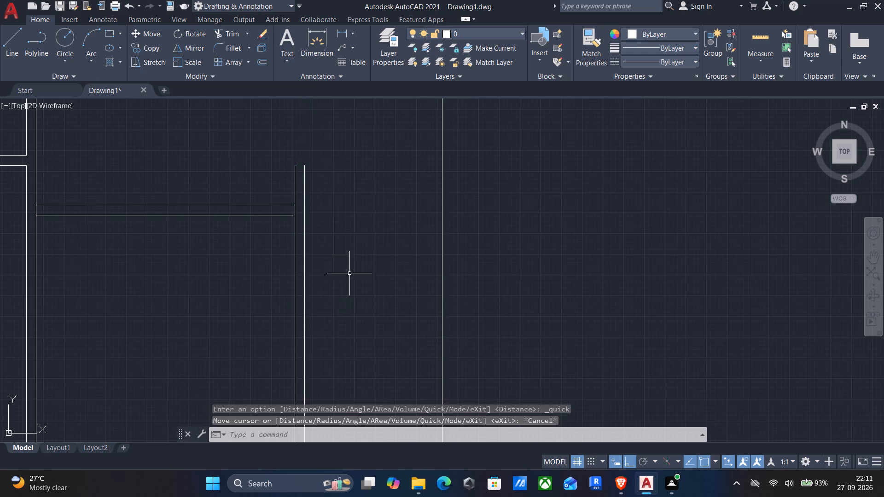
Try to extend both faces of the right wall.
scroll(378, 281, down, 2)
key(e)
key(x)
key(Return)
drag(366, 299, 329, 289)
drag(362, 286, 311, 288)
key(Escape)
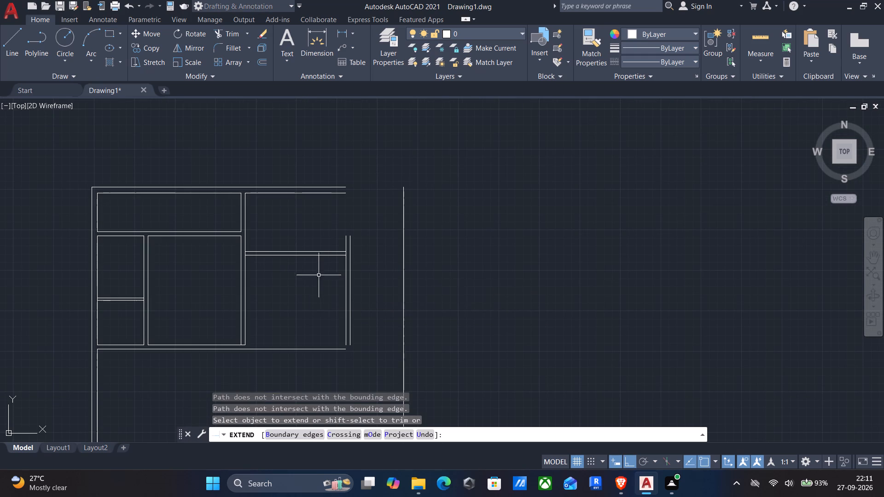
Fillet the right wall's inner and outer faces to the top wall's matching lines with zero radius to close the corner.
key(f)
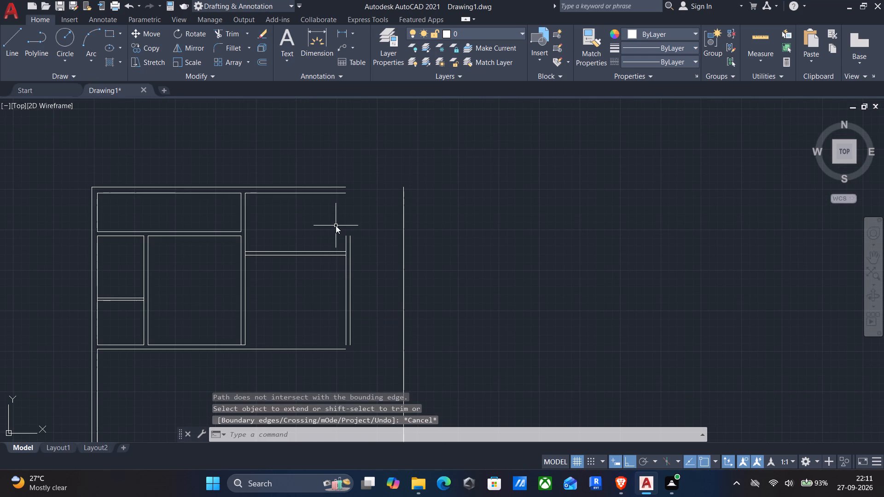
key(Return)
click(345, 263)
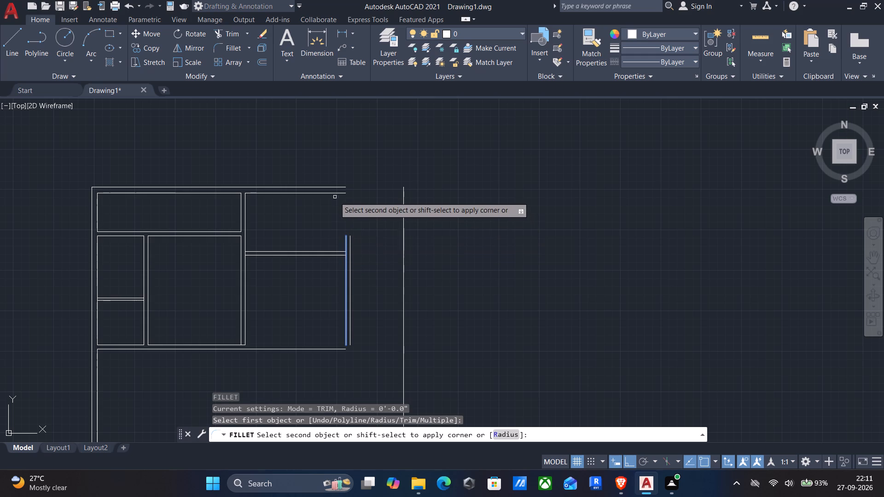
click(331, 192)
key(Return)
drag(350, 269, 350, 260)
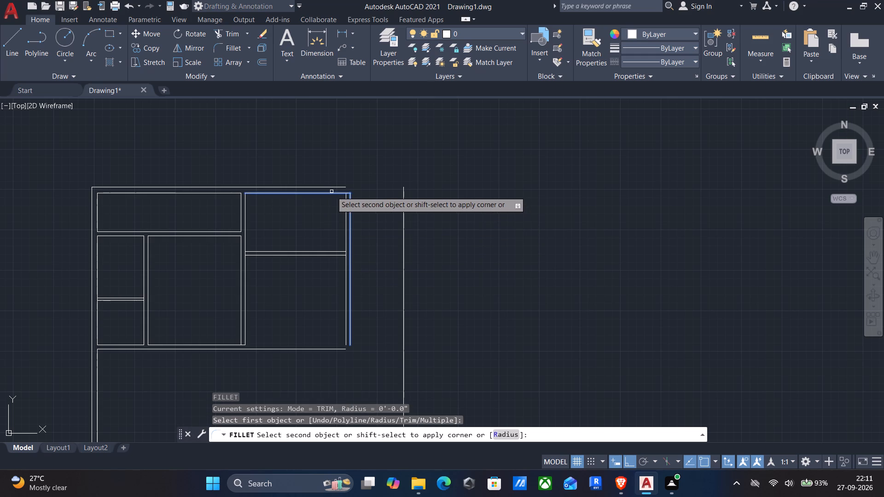
click(328, 185)
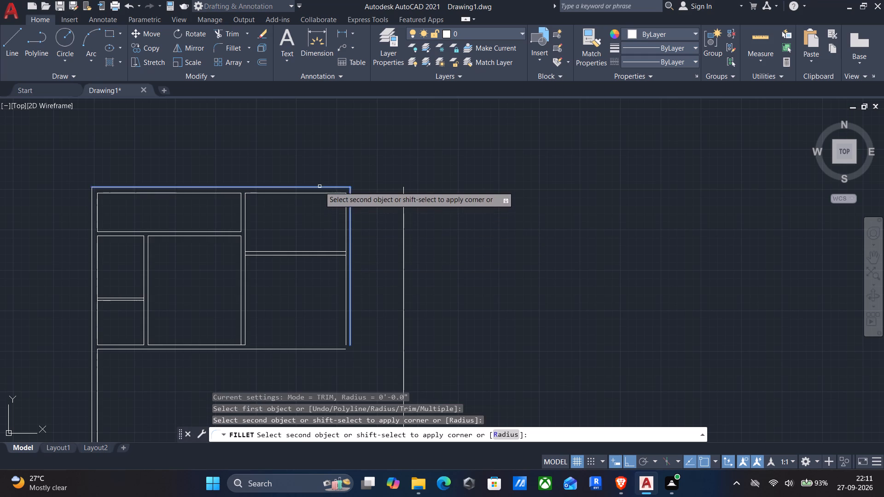
click(320, 186)
middle_drag(311, 260, 330, 251)
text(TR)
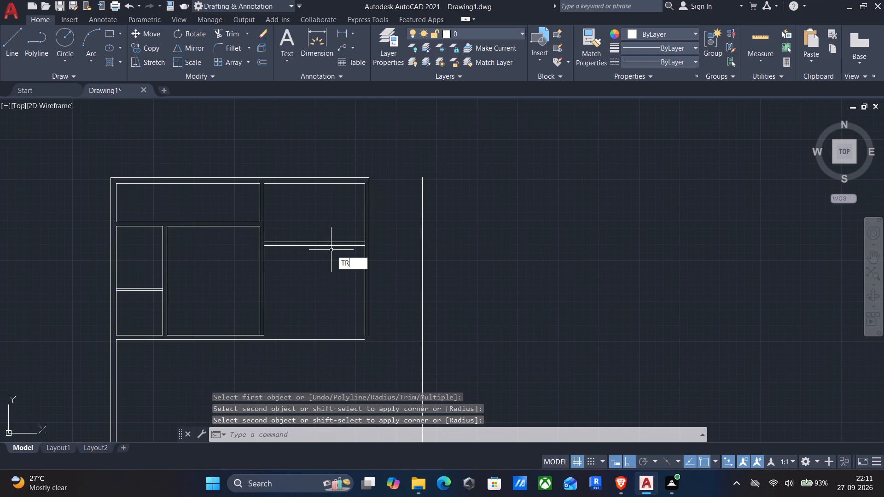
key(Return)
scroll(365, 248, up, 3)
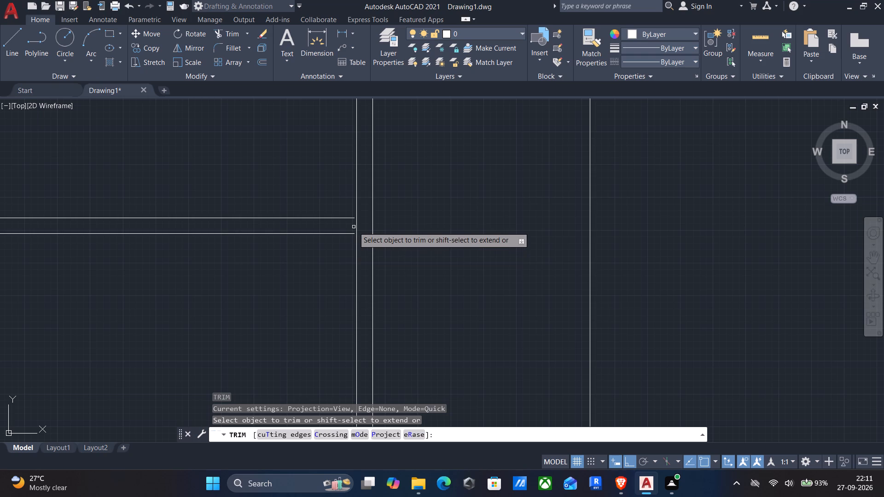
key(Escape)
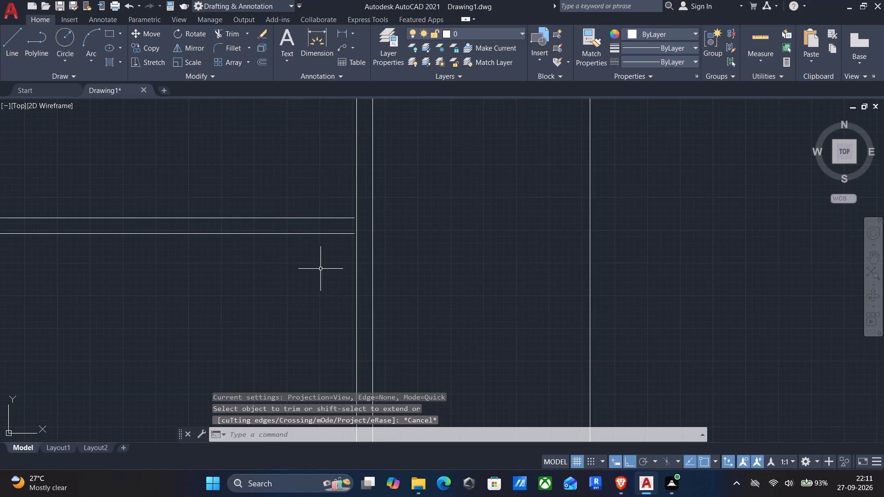
Extend both lines of the horizontal partition between the two right-hand rooms to the right wall's inner face.
text(EX)
key(Return)
drag(305, 282, 306, 149)
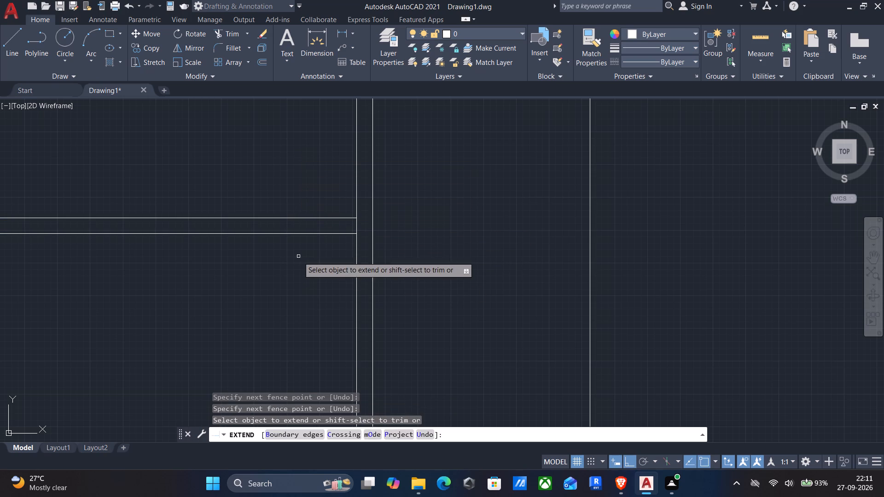
key(Escape)
Trim the right wall's inner face between the two lines of the horizontal partition.
text(TE)
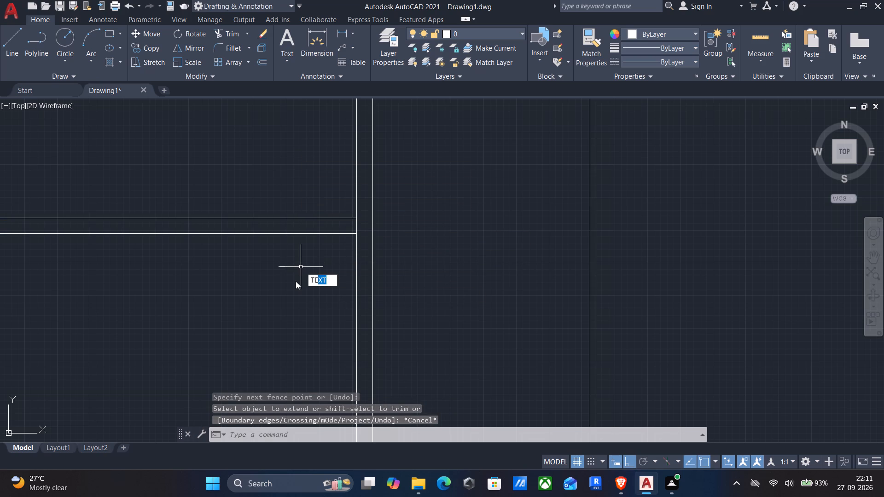
key(BackSpace)
key(r)
key(BackSpace)
key(BackSpace)
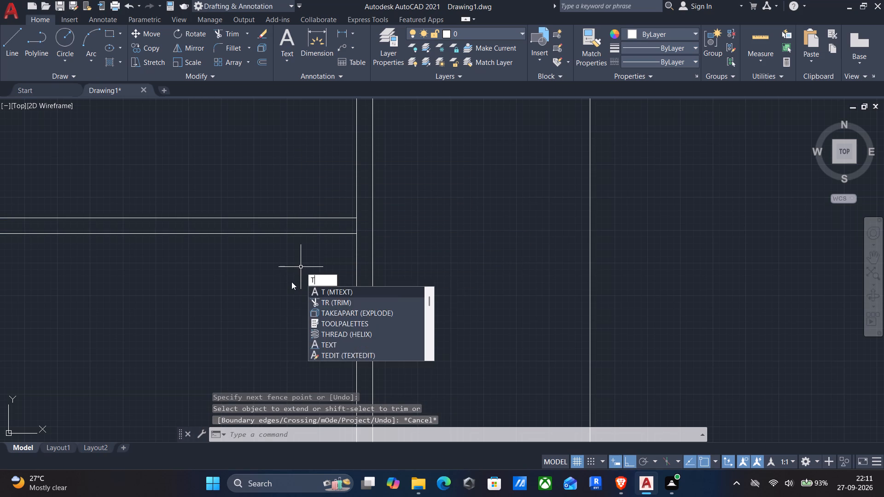
key(r)
key(Return)
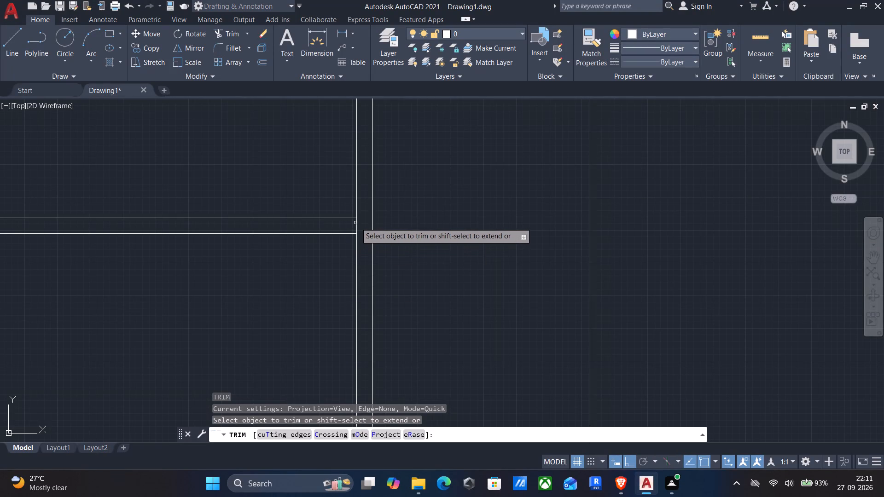
click(356, 223)
Trim the vertical partition's right face between the two horizontal partition lines at their opposite end.
scroll(266, 292, down, 2)
middle_drag(227, 311, 306, 296)
scroll(221, 253, up, 2)
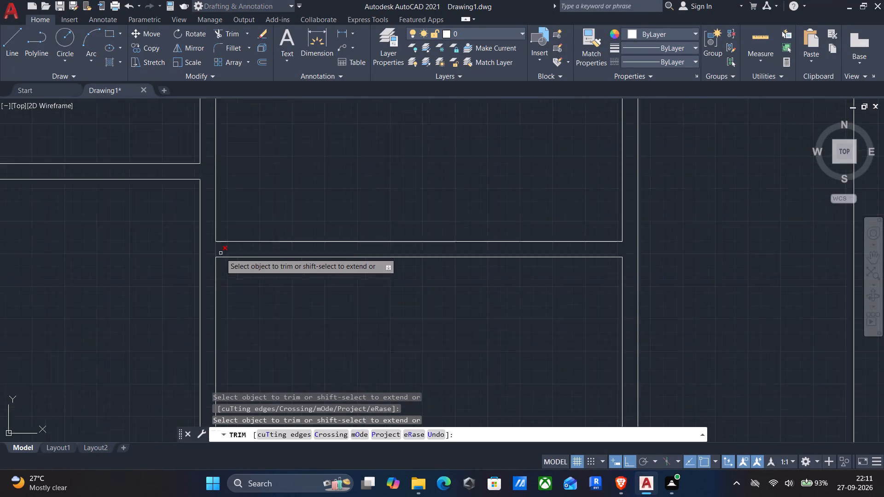
scroll(221, 253, up, 2)
click(206, 248)
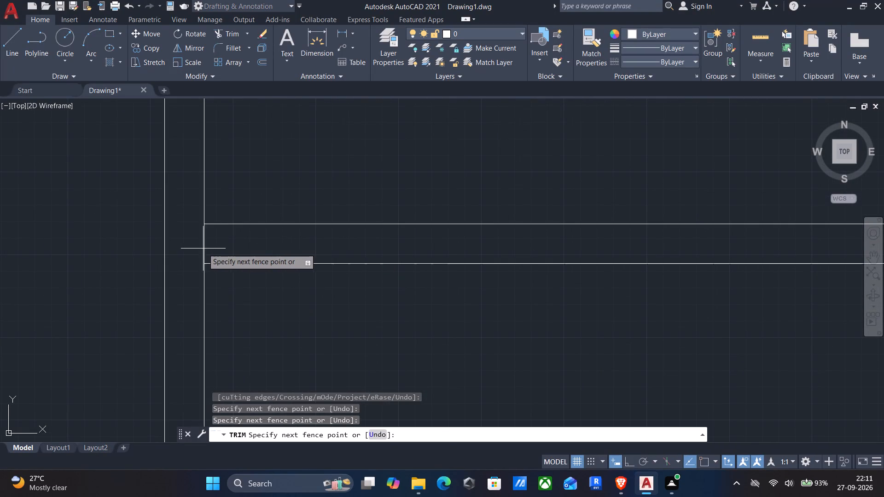
click(197, 251)
scroll(199, 253, down, 4)
middle_drag(268, 300, 270, 255)
middle_drag(274, 270, 287, 258)
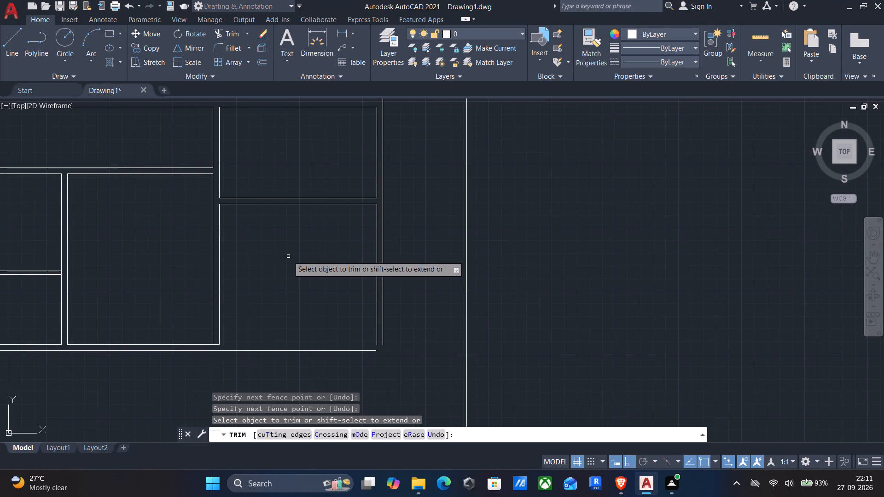
key(Return)
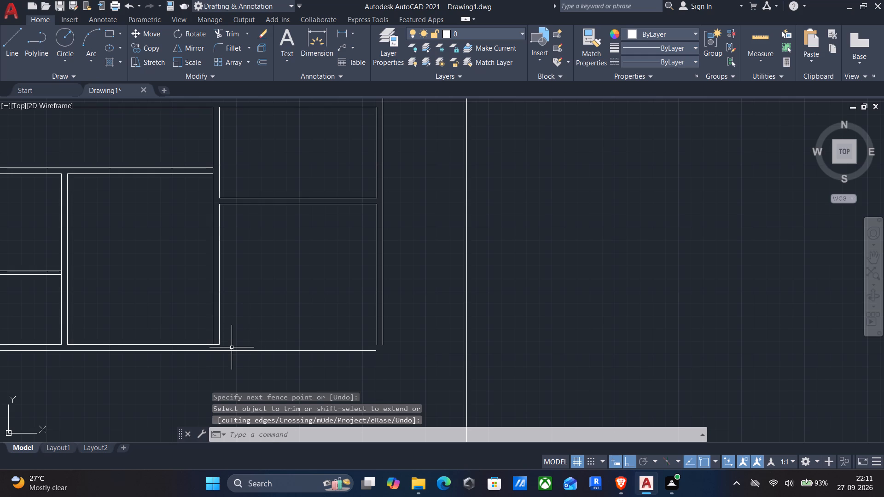
Extend the bottom wall's inner line to the right wall's inner face, closing the lower right room.
key(e)
key(x)
key(Return)
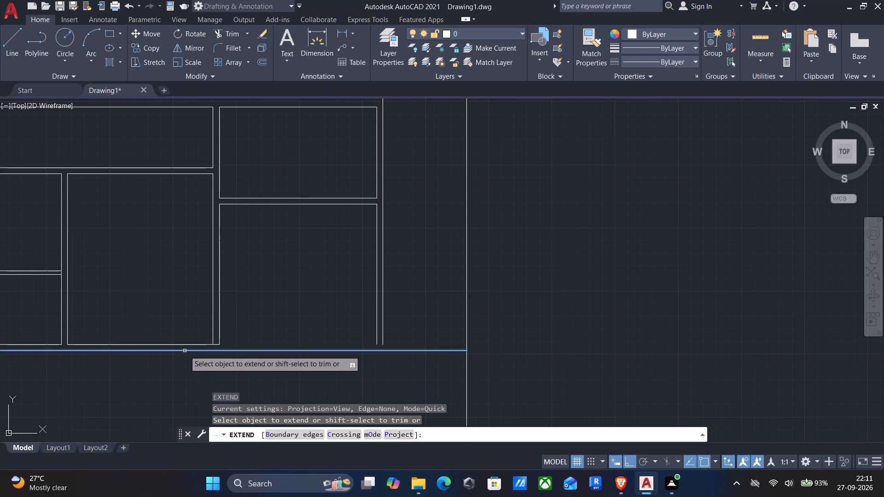
click(180, 344)
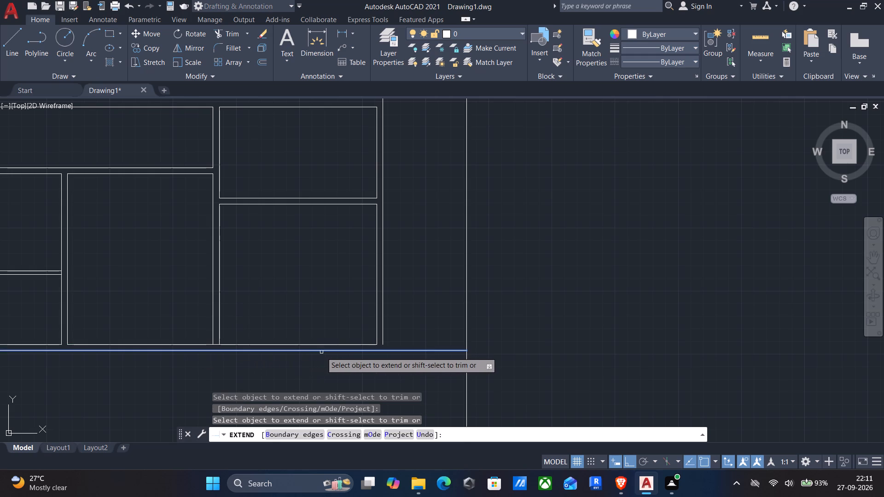
key(Return)
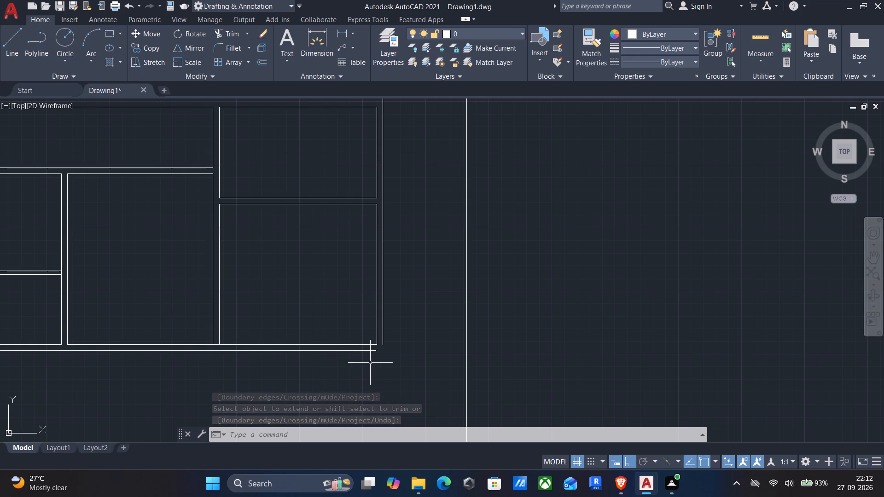
Fillet the bottom wall's outer line to the right wall's outer face with zero radius to close the corner.
middle_drag(339, 379, 340, 363)
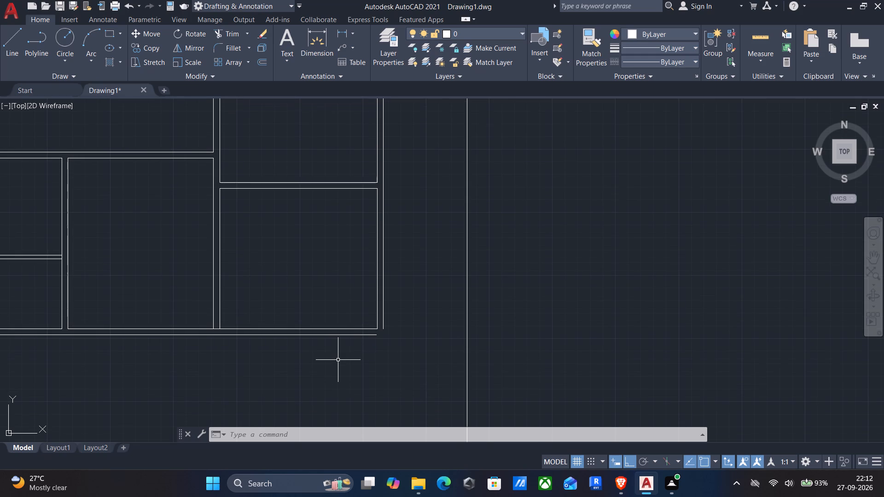
key(f)
key(Return)
click(361, 337)
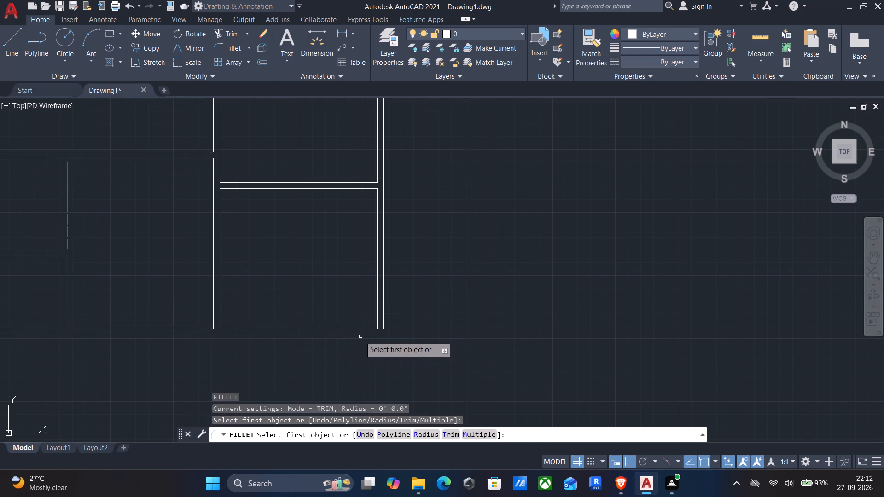
click(348, 335)
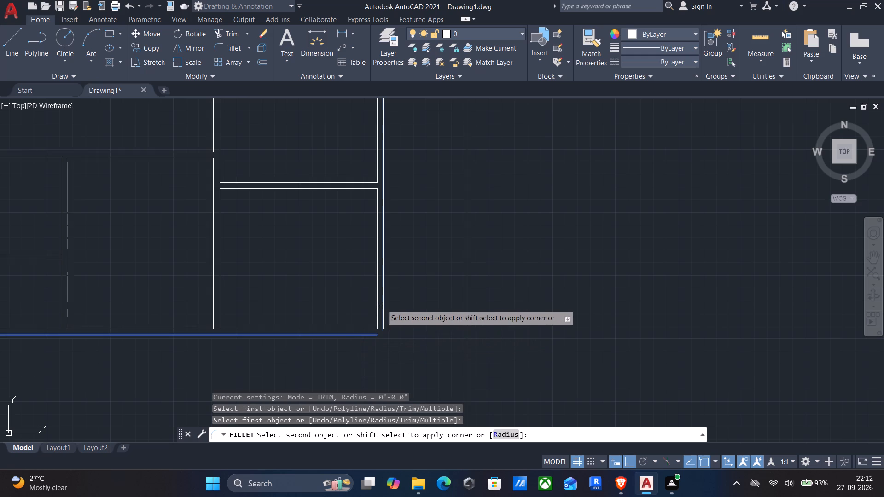
click(382, 304)
Check the room sizes, the open area below and the right-side gap with Quick Measure.
middle_drag(304, 284, 305, 307)
scroll(305, 307, down, 1)
middle_drag(306, 301, 334, 312)
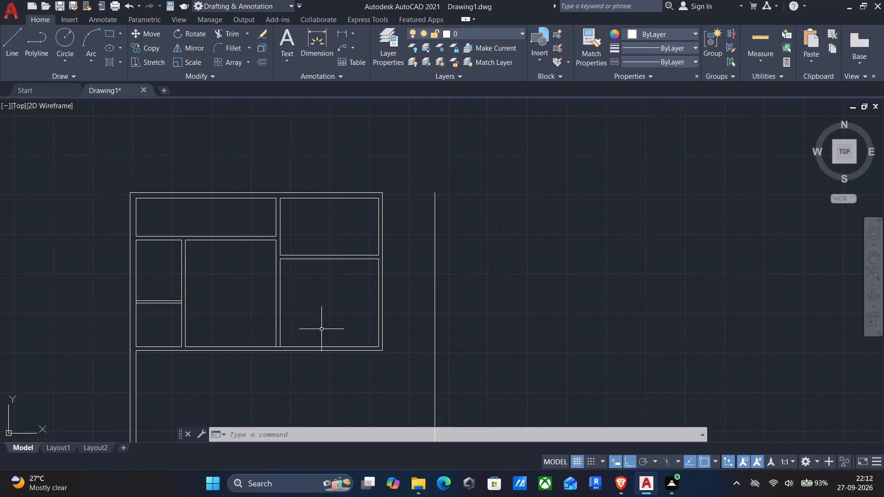
middle_drag(296, 366, 430, 328)
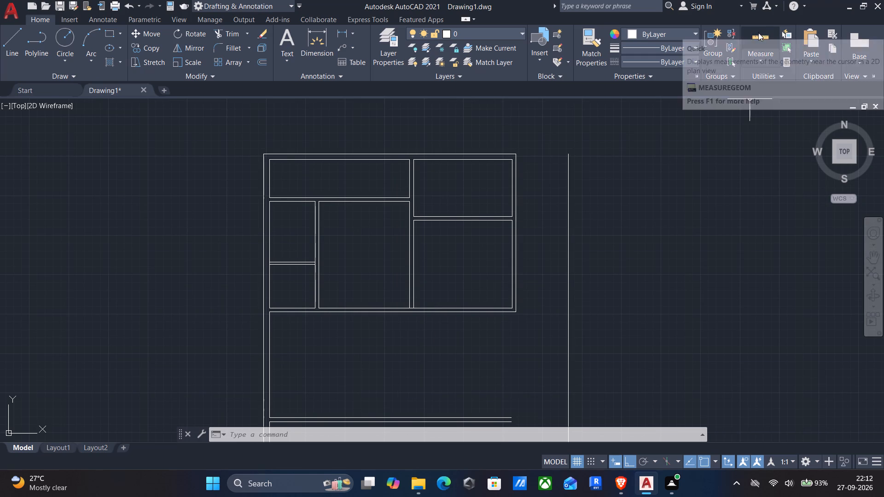
click(759, 34)
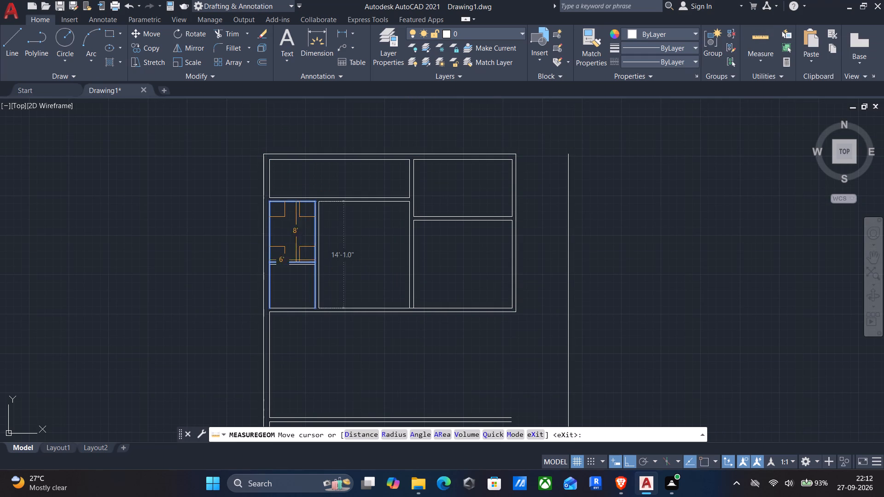
middle_drag(294, 277, 324, 199)
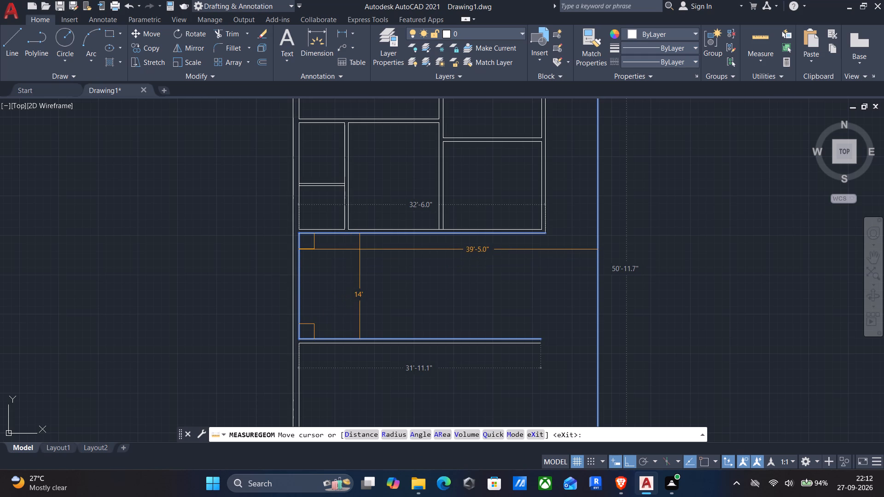
middle_drag(446, 244, 414, 318)
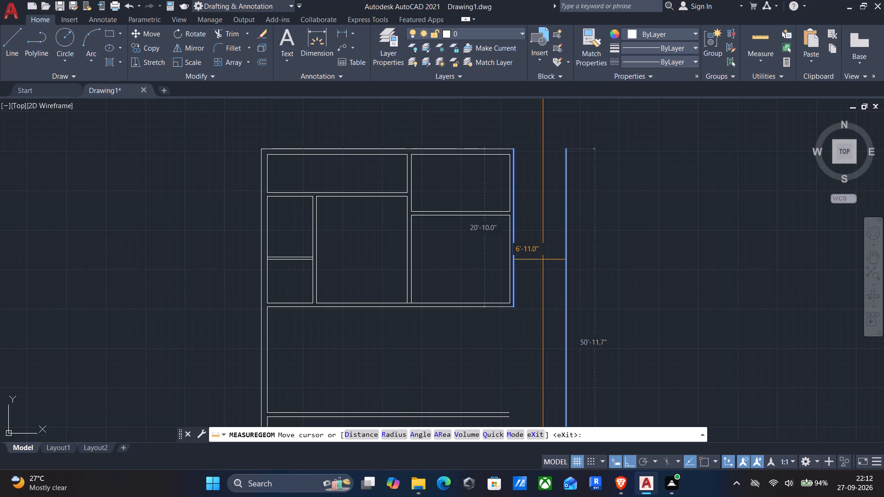
key(Escape)
Delete the far right vertical boundary line.
drag(589, 277, 582, 272)
click(548, 264)
key(Delete)
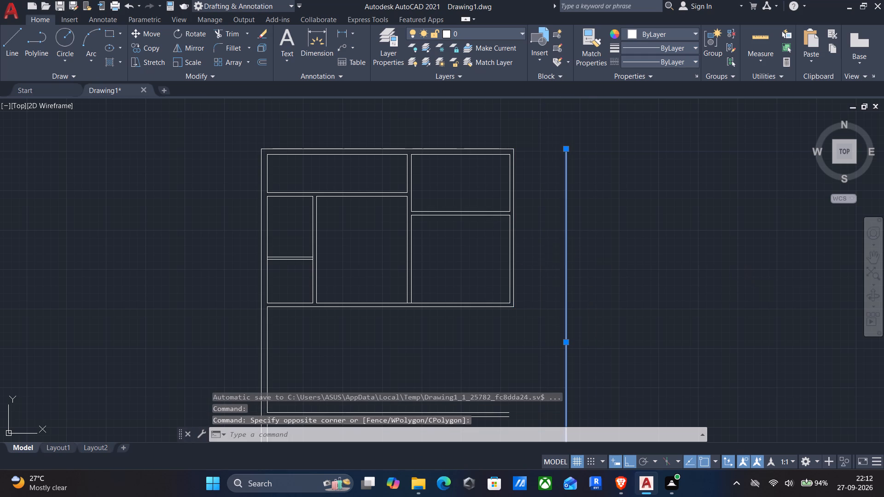
Offset the right wall's outer face 12'1" outward to the right.
key(o)
key(Return)
drag(525, 268, 530, 266)
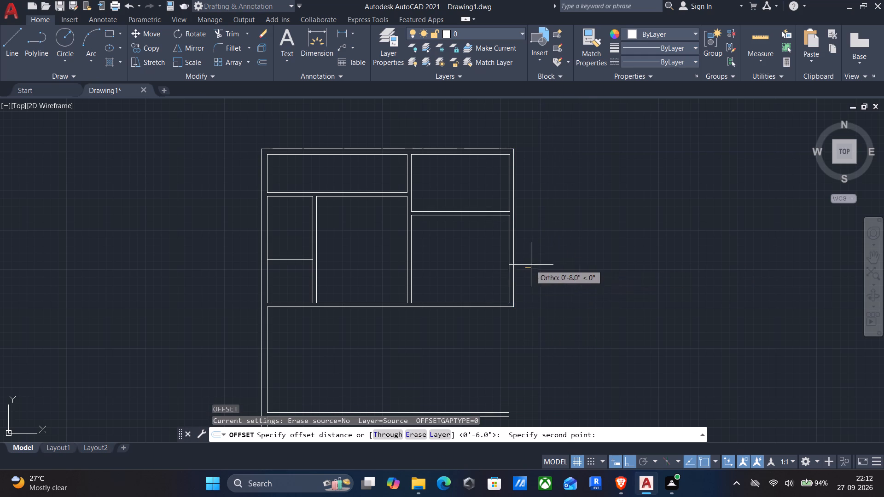
drag(568, 257, 575, 256)
click(513, 287)
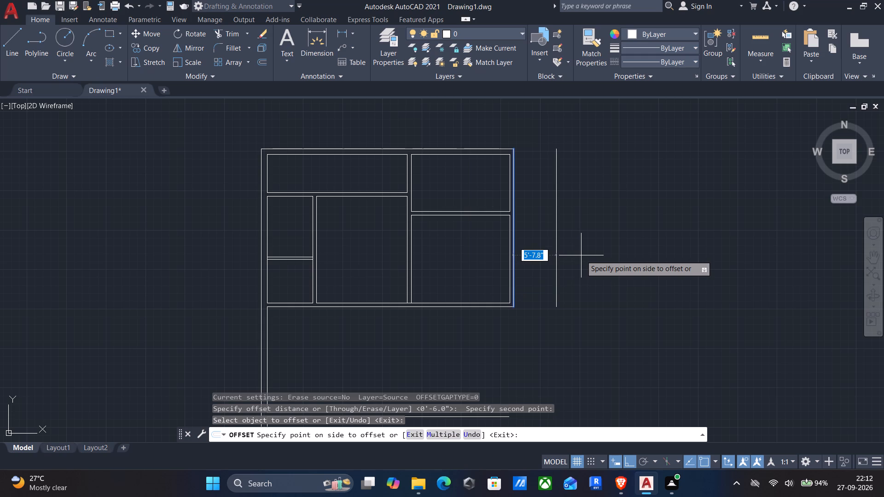
text(12'1")
key(Return)
Offset the new vertical line 9" to the right to form the new wall's outer face.
click(605, 248)
key(9)
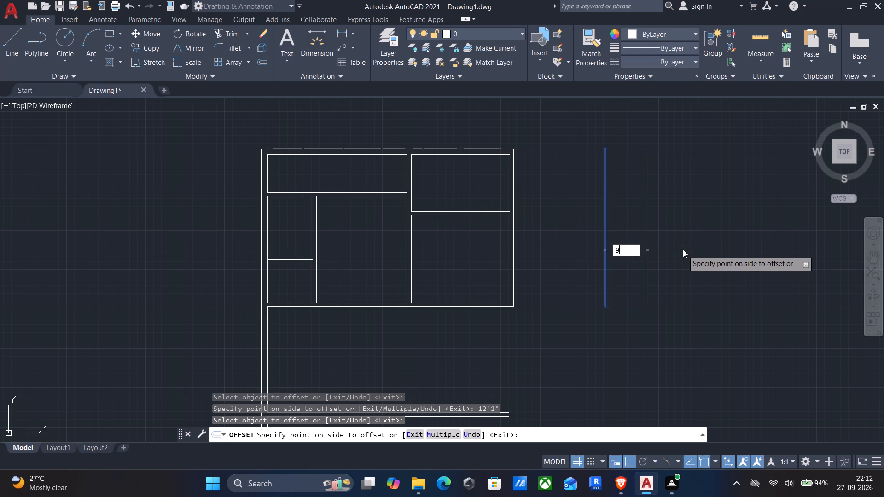
key(shift+quotedbl)
key(Return)
middle_drag(680, 285, 677, 261)
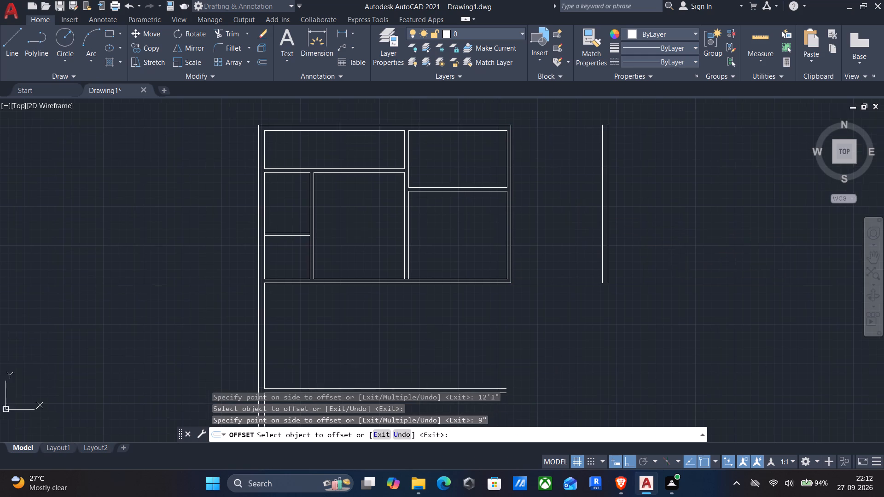
middle_drag(572, 317, 572, 263)
middle_drag(564, 267, 551, 373)
key(Return)
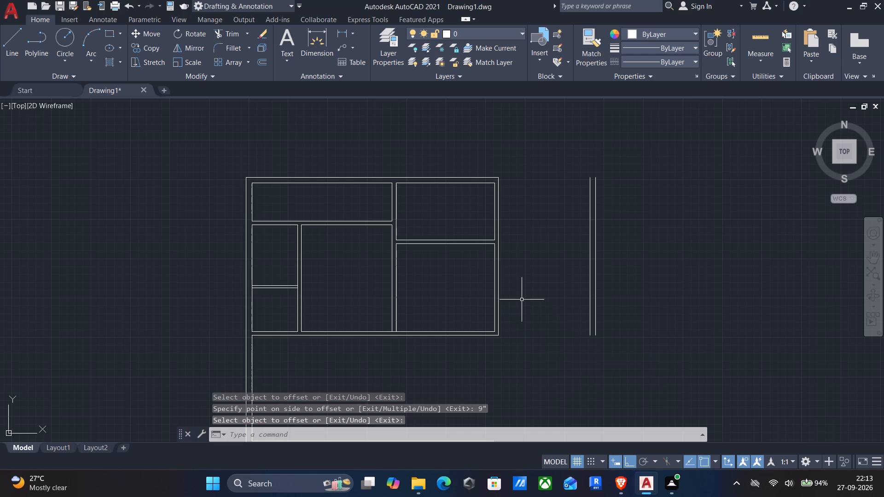
Fillet the new right wall's inner and outer faces to the top wall's matching lines with zero radius.
key(f)
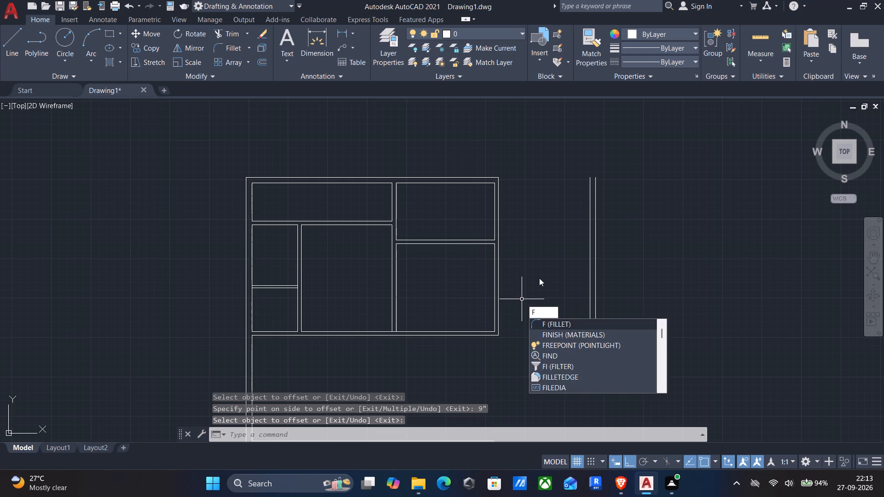
key(Return)
click(589, 236)
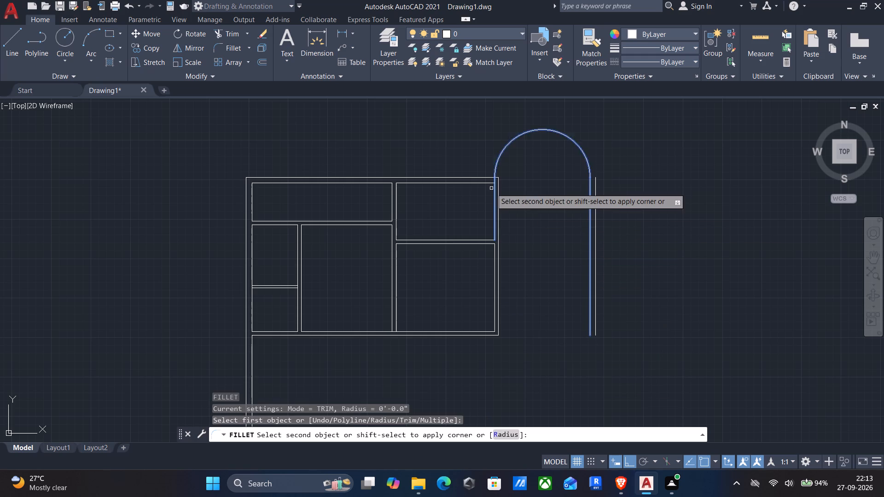
click(476, 183)
key(Return)
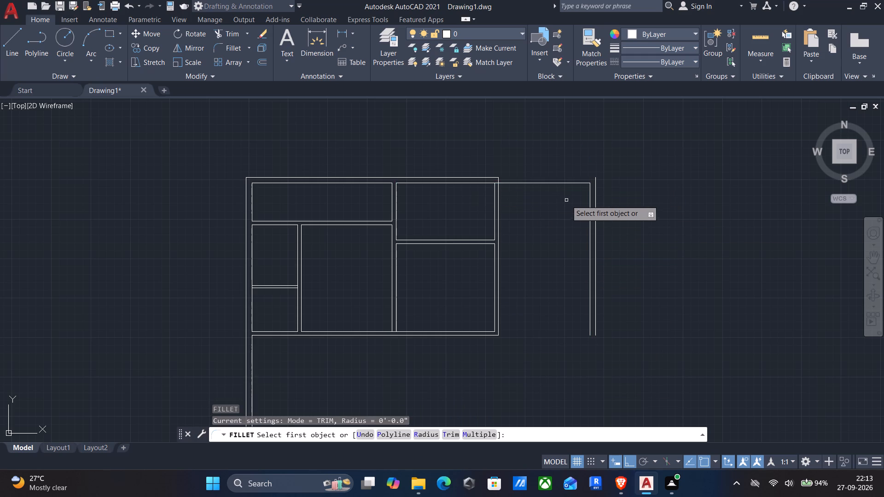
click(597, 193)
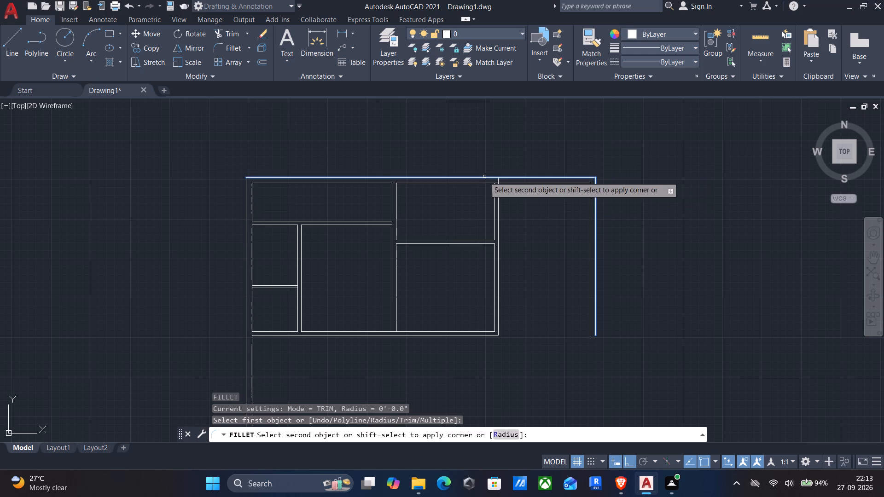
click(483, 177)
Trim the leftover line segments where the former right wall, between the middle and new right rooms, meets the top wall.
text(TR)
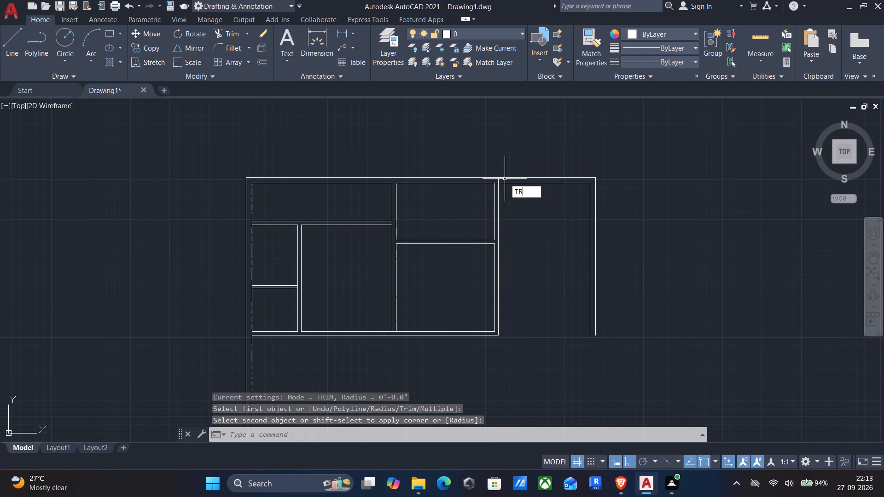
key(Return)
scroll(503, 175, up, 4)
drag(471, 205, 470, 205)
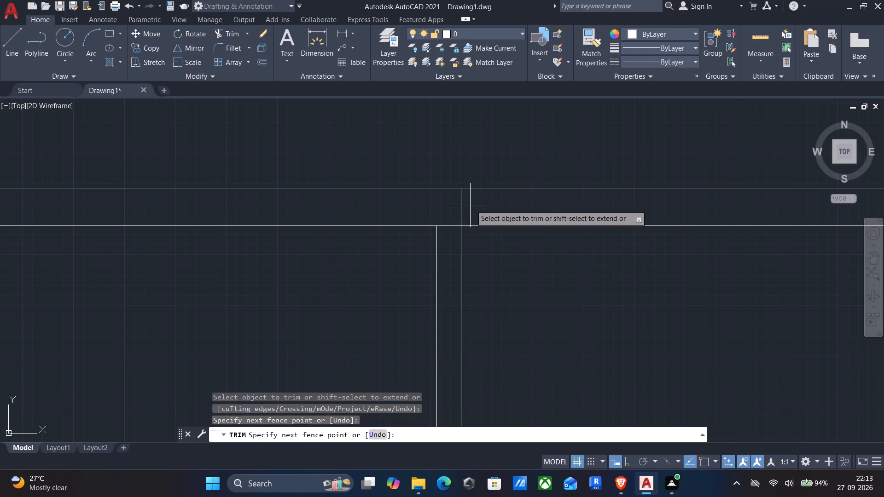
drag(470, 205, 451, 232)
scroll(443, 235, down, 3)
middle_drag(399, 259, 460, 164)
middle_drag(437, 200, 494, 174)
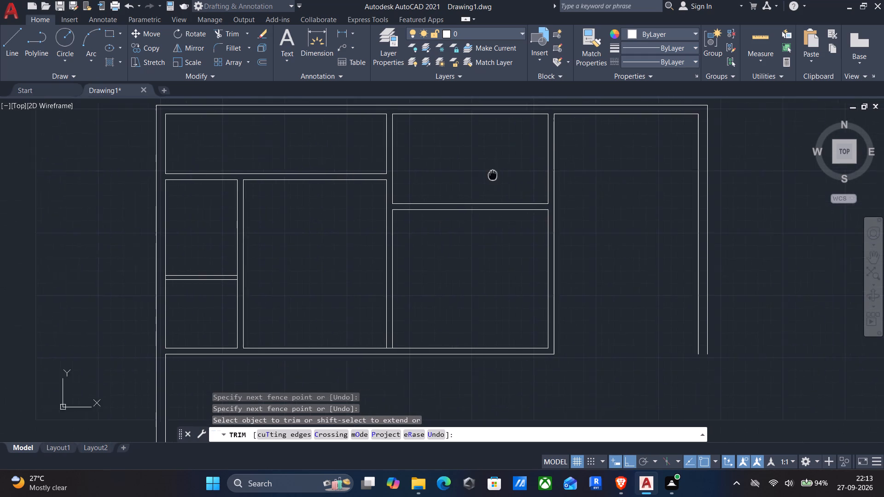
middle_drag(494, 174, 500, 176)
key(Return)
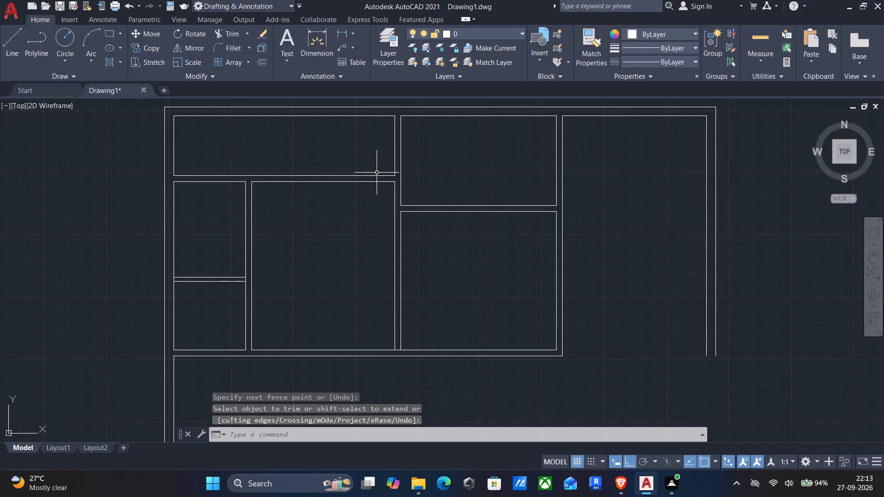
Offset the top wall's inner face in the new right room 5' downward.
middle_drag(413, 148, 395, 198)
key(o)
key(Return)
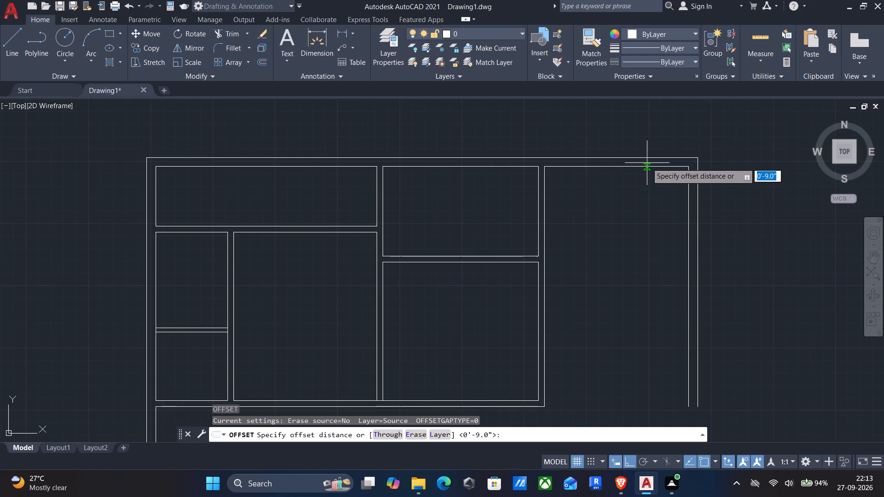
click(647, 163)
drag(616, 253, 617, 247)
click(610, 165)
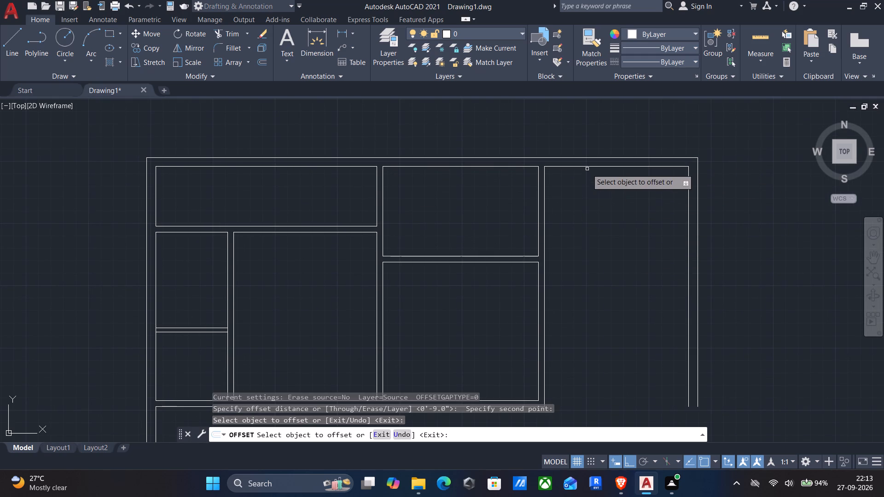
click(587, 167)
key(5)
key(apostrophe)
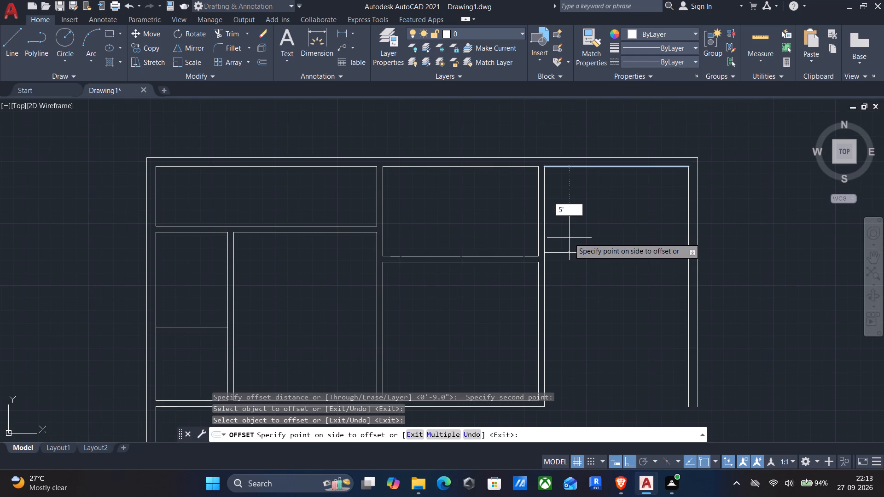
key(Return)
Offset the new horizontal line 6" downward to form the right room's partition thickness.
click(566, 227)
text(6")
key(Return)
middle_drag(587, 320, 581, 259)
key(Return)
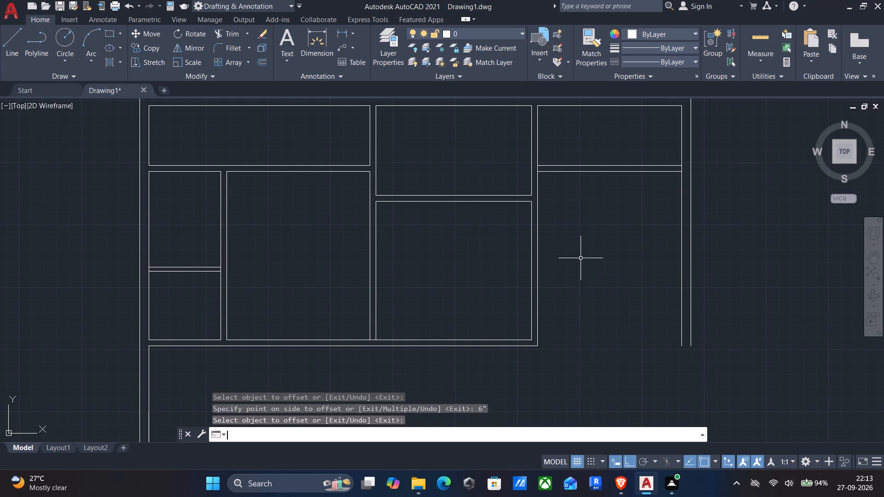
Trim the side walls' inner lines between the two partition faces at both ends of the new partition.
key(t)
key(r)
key(Return)
click(537, 168)
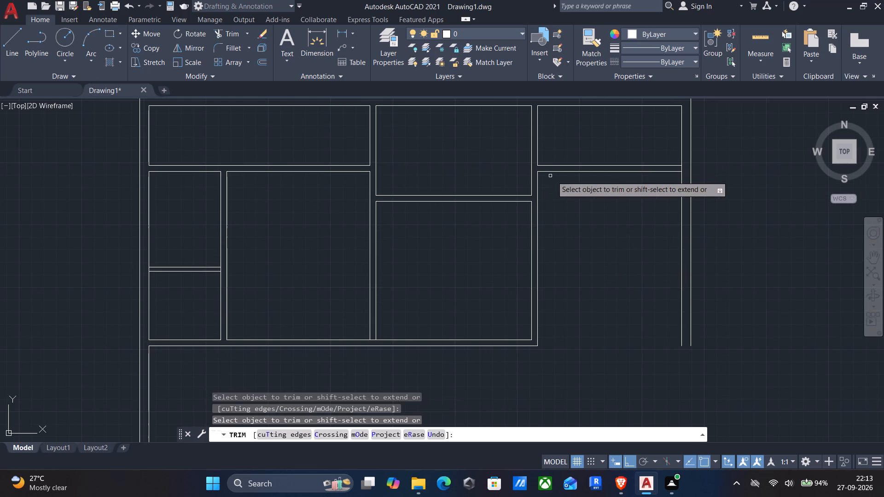
scroll(683, 169, up, 1)
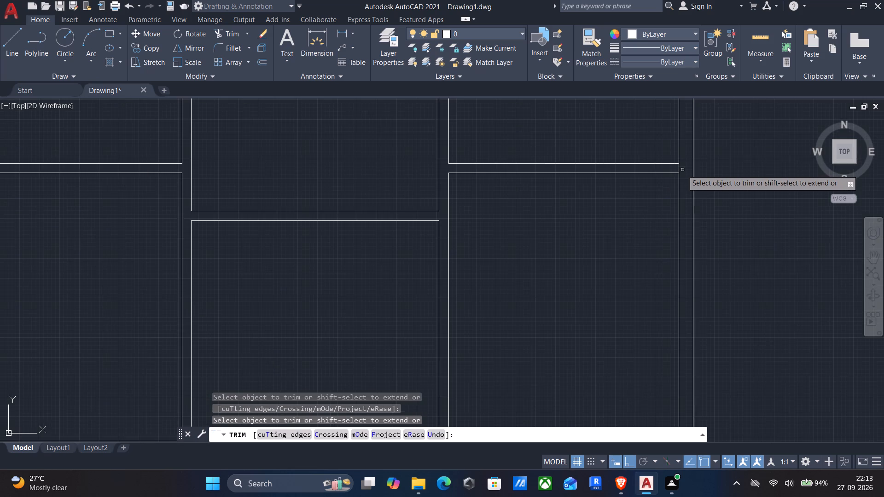
click(676, 170)
click(684, 169)
scroll(654, 208, down, 1)
middle_drag(634, 243, 663, 208)
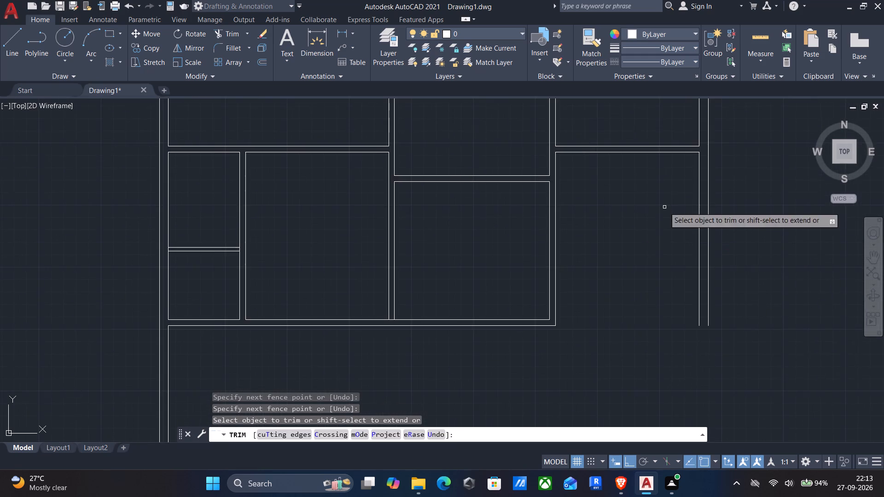
key(Return)
Offset the left wall's inner face in the open middle strip, below the upper rooms, 14' to the right.
scroll(605, 323, down, 3)
middle_drag(580, 319, 665, 216)
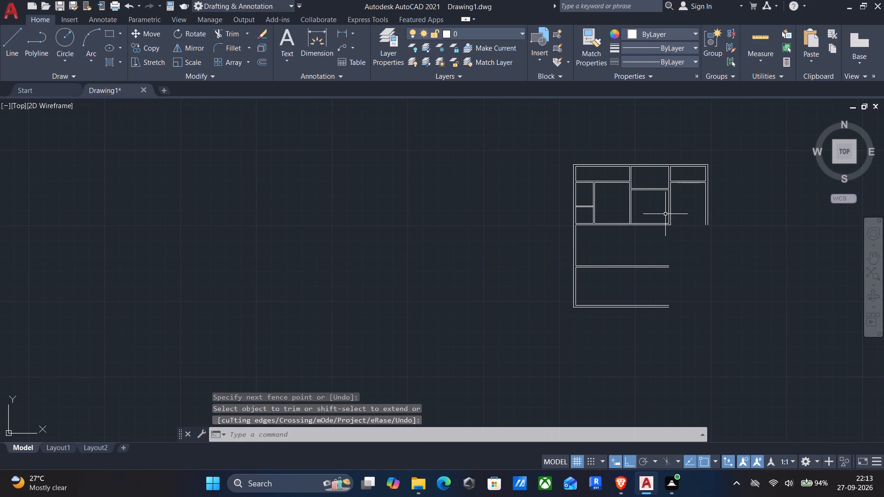
click(754, 35)
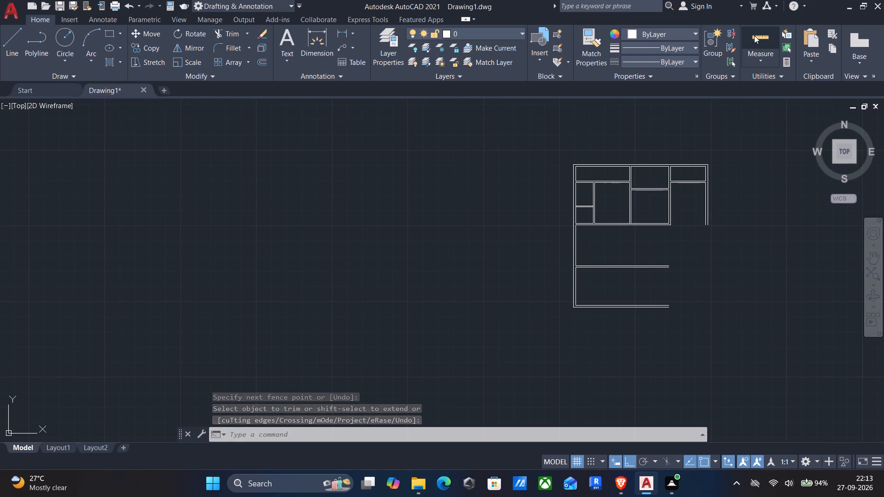
scroll(617, 236, up, 2)
middle_drag(606, 225, 567, 194)
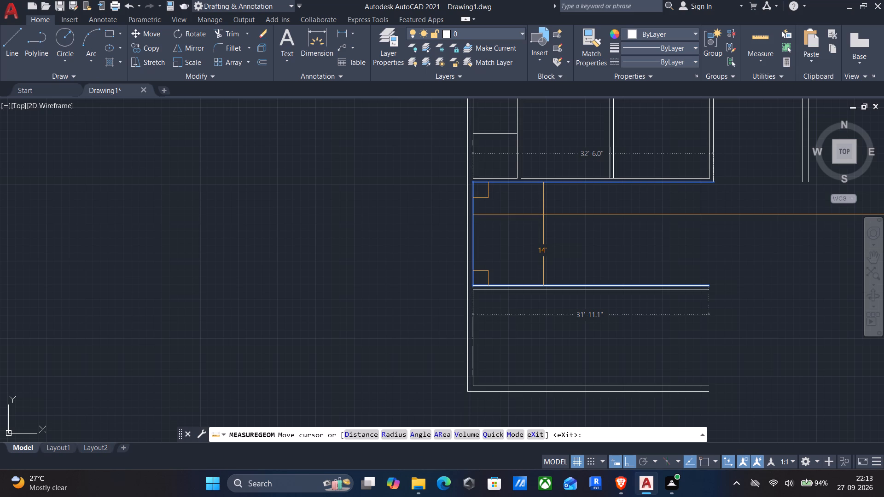
key(Escape)
key(o)
key(Return)
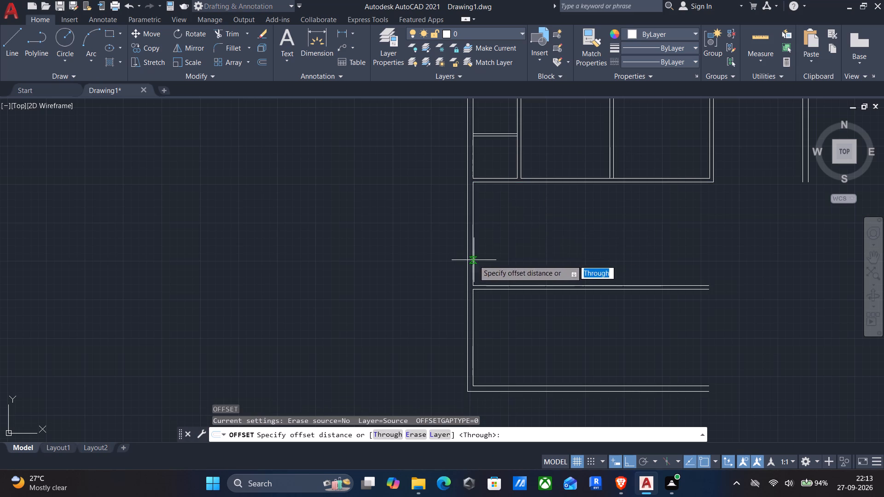
click(474, 260)
click(499, 247)
click(473, 261)
text(14')
key(Return)
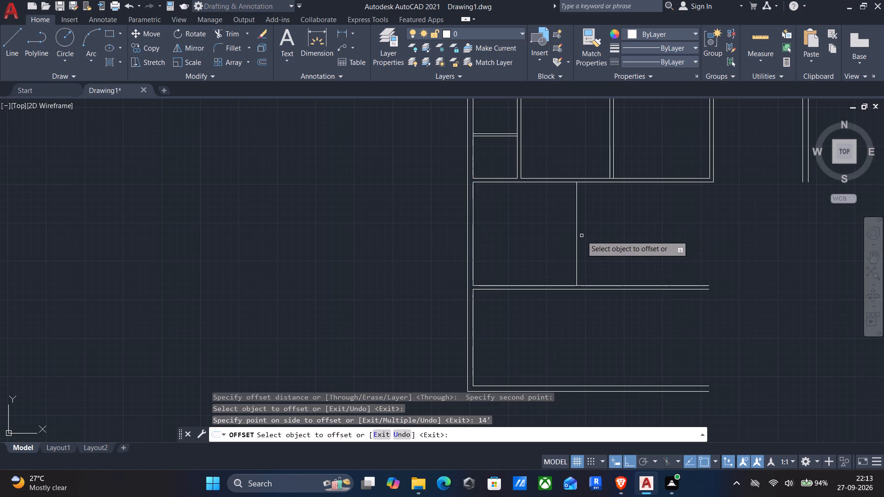
Offset the new vertical line in the middle strip 18'2" to the right.
middle_drag(582, 237, 536, 237)
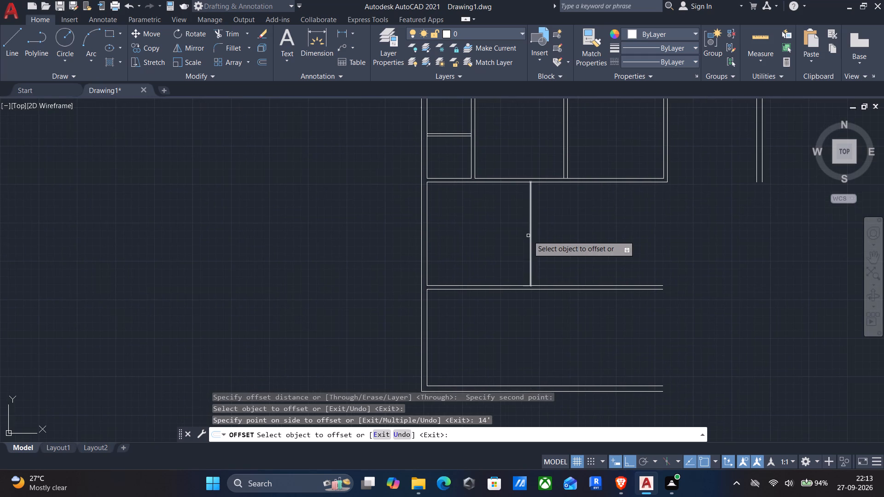
click(532, 236)
text(18'2)
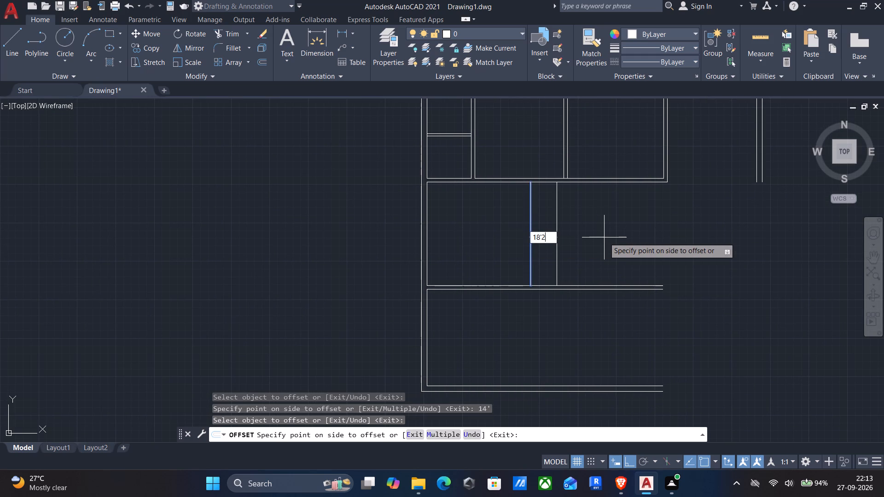
key(shift+quotedbl)
key(Return)
middle_drag(604, 237, 513, 229)
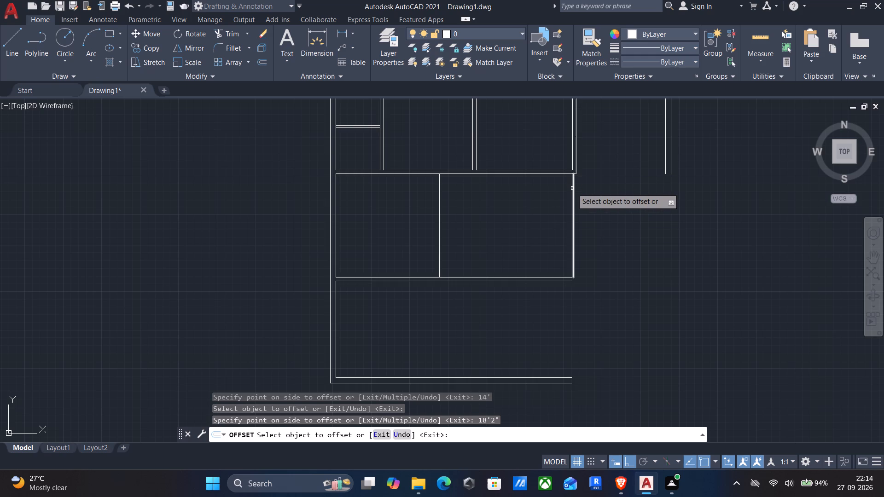
middle_drag(605, 211, 549, 216)
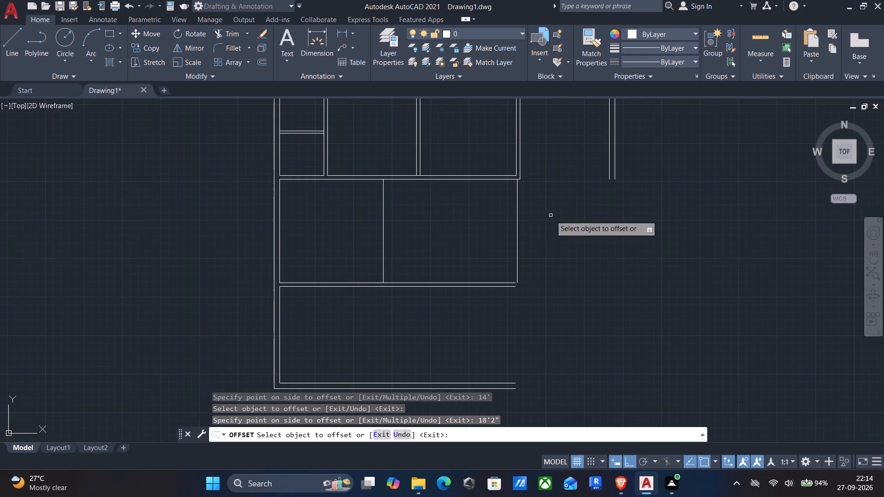
middle_drag(552, 215, 520, 253)
key(Escape)
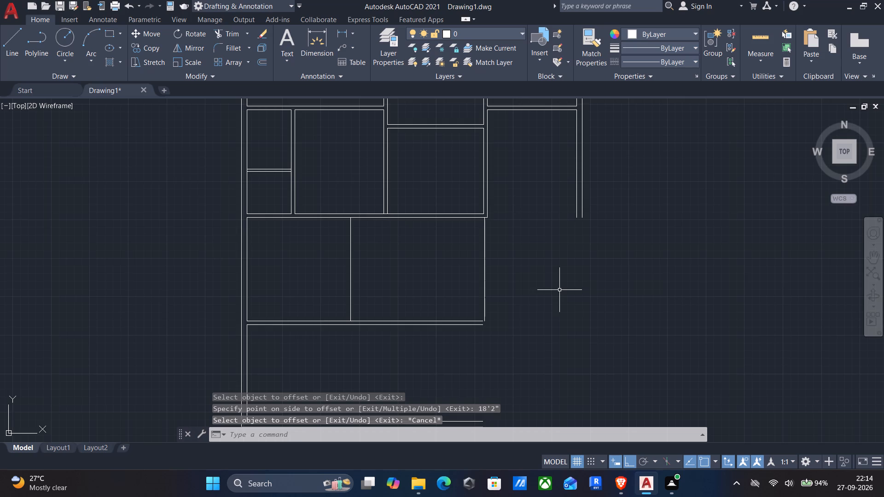
Fillet the bottom wall's inner and outer faces to the far right wall's matching lines with zero radius.
middle_drag(559, 295, 552, 211)
middle_drag(538, 284, 541, 243)
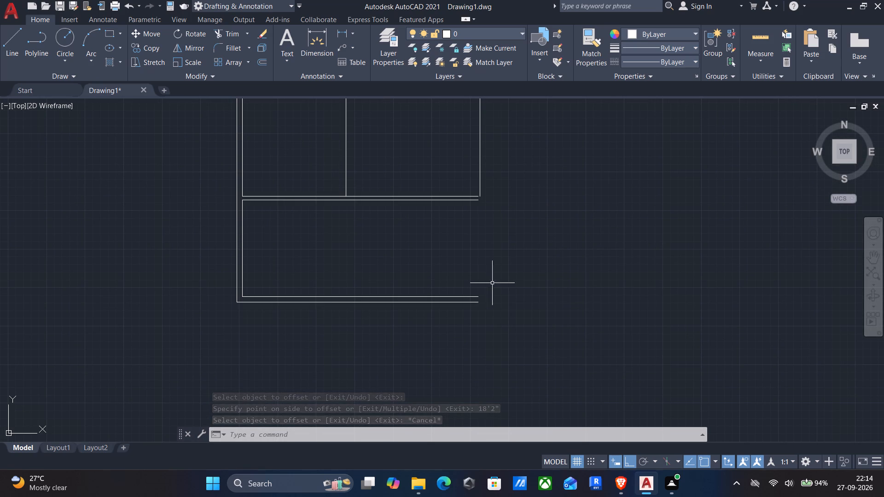
click(763, 45)
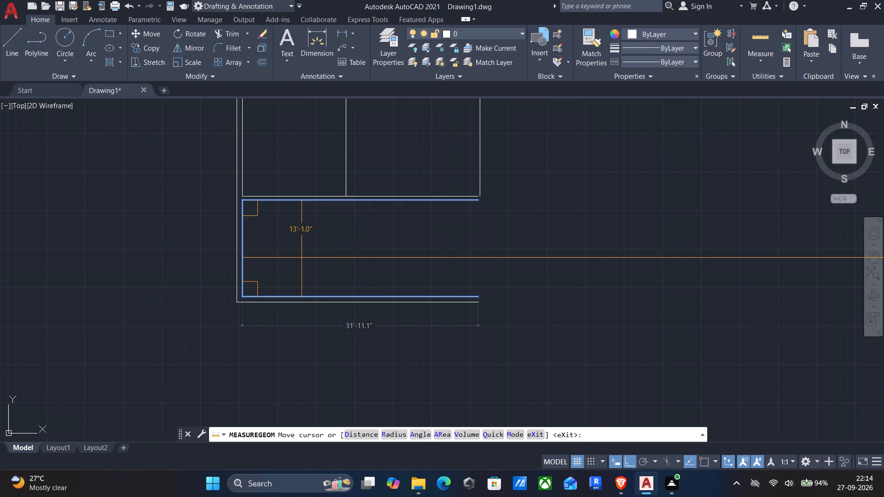
key(Escape)
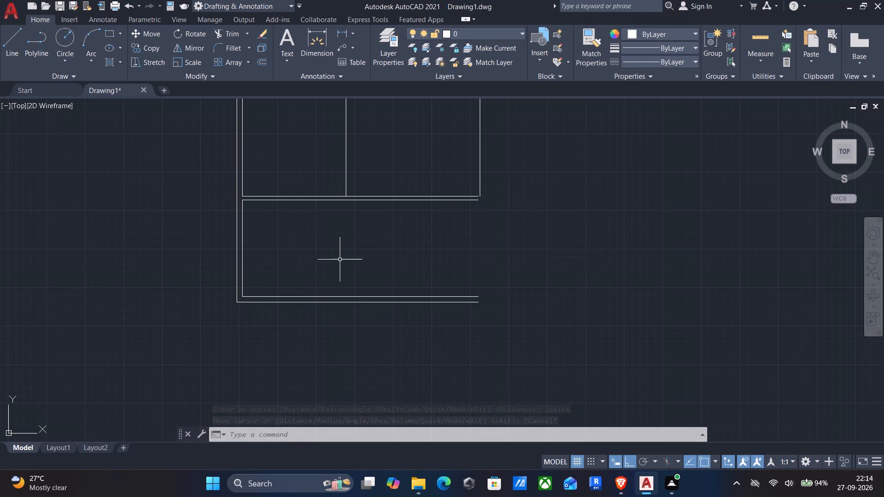
key(f)
key(Return)
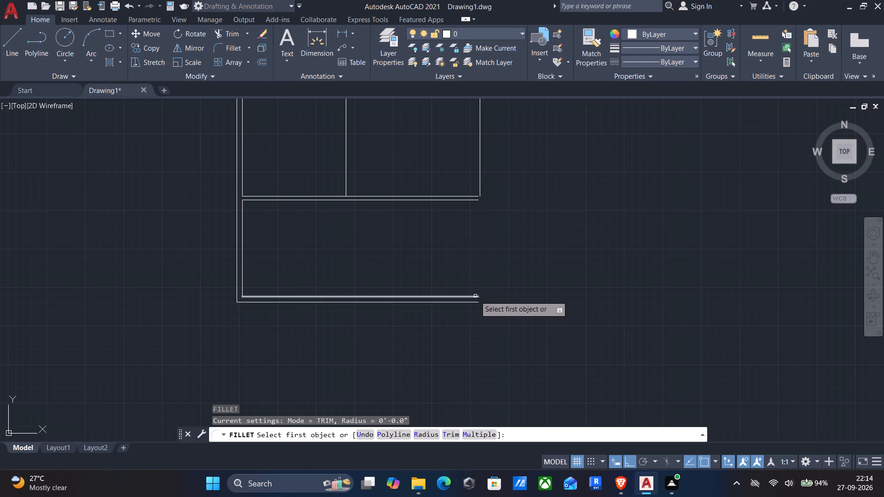
click(475, 296)
scroll(488, 283, down, 2)
scroll(525, 207, up, 3)
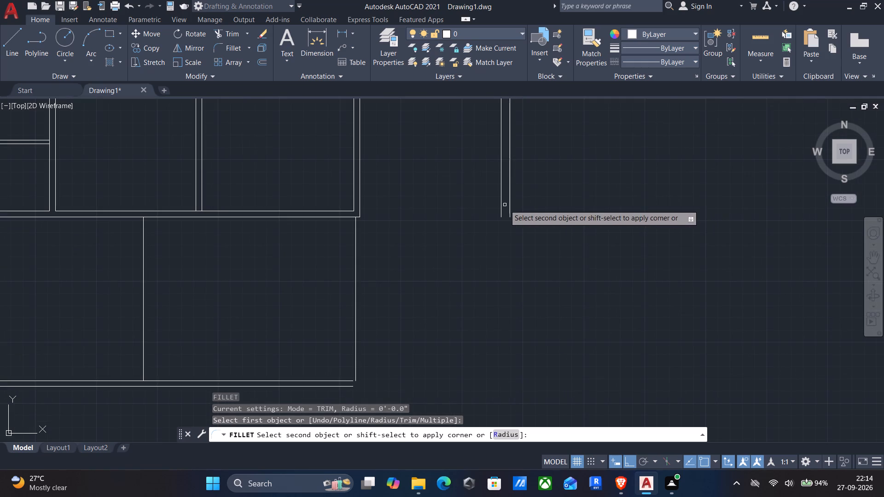
scroll(501, 207, up, 1)
click(500, 208)
scroll(495, 218, down, 4)
key(Return)
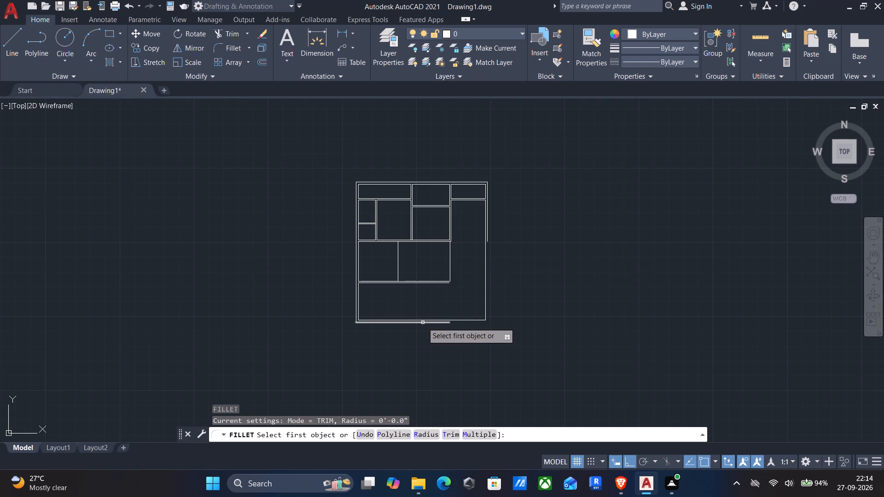
click(423, 323)
click(489, 234)
middle_drag(477, 280, 484, 256)
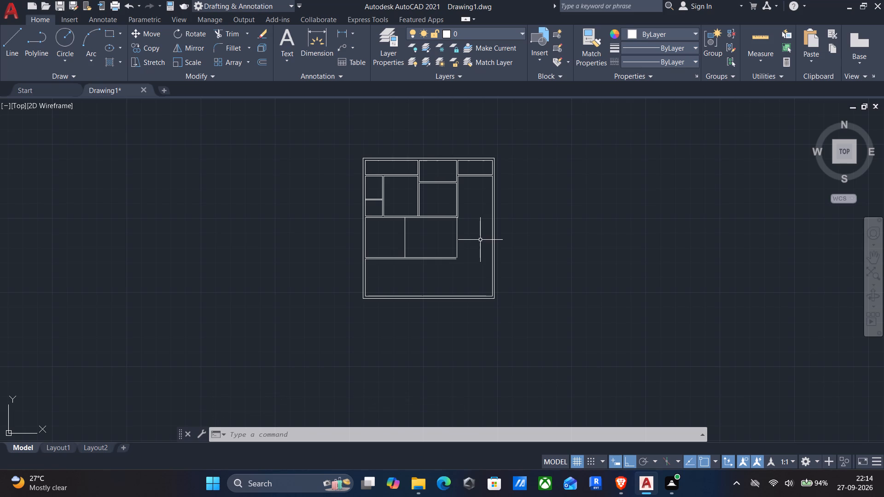
Offset the far right wall's inner face 5' inward to the left.
key(o)
key(Return)
drag(493, 228, 489, 230)
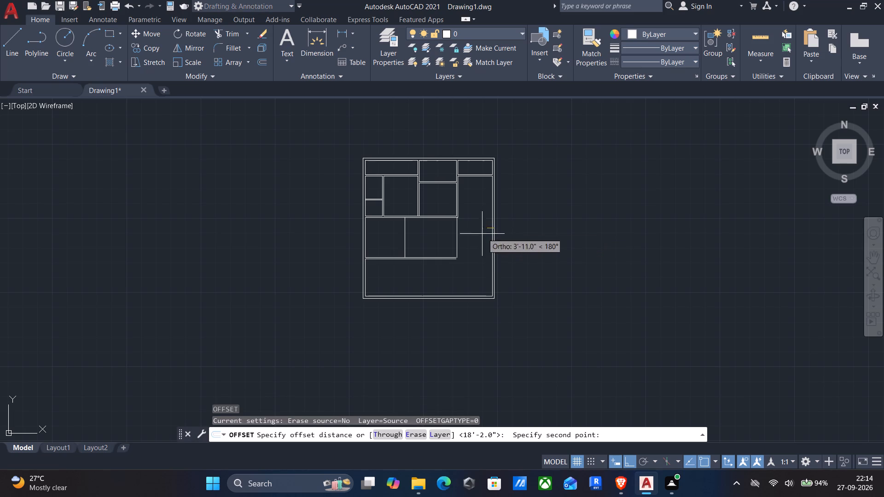
click(472, 243)
click(492, 220)
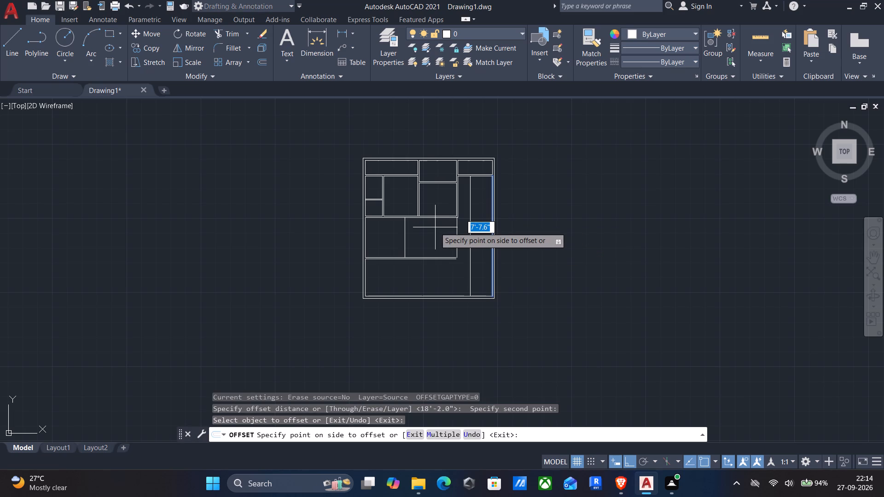
text(5')
key(Return)
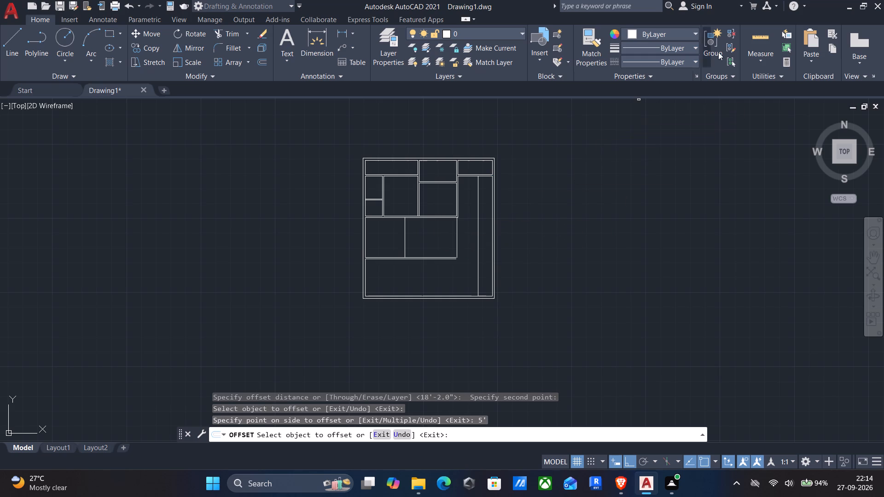
Measure the gap between the middle room's right-hand line and the new full-height vertical line beside the far right wall.
click(756, 33)
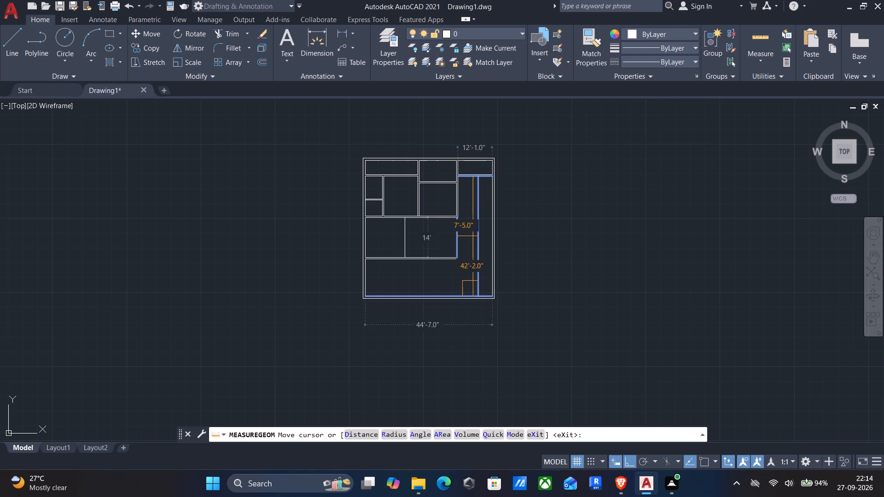
middle_drag(470, 235, 477, 214)
scroll(470, 235, up, 1)
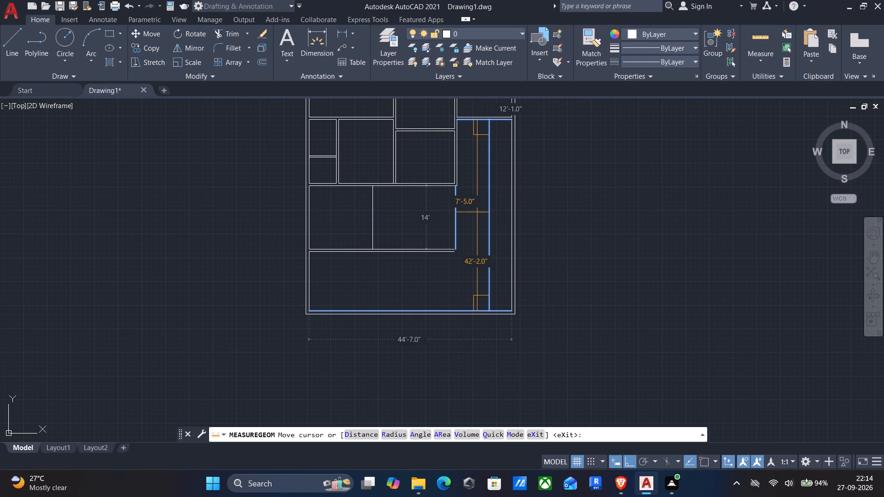
key(Escape)
Offset the full-height vertical line in the right-hand strip 4" to the left to give that wall its thickness.
key(o)
key(Return)
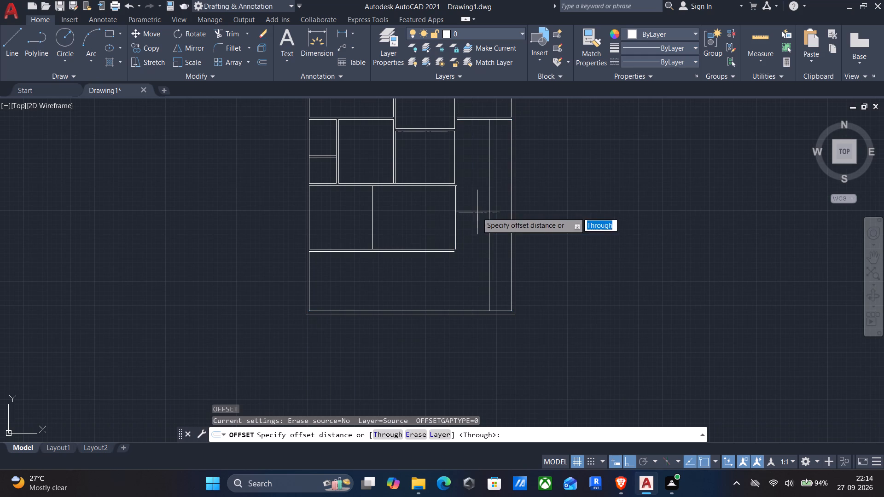
click(491, 204)
click(470, 232)
click(489, 203)
key(4)
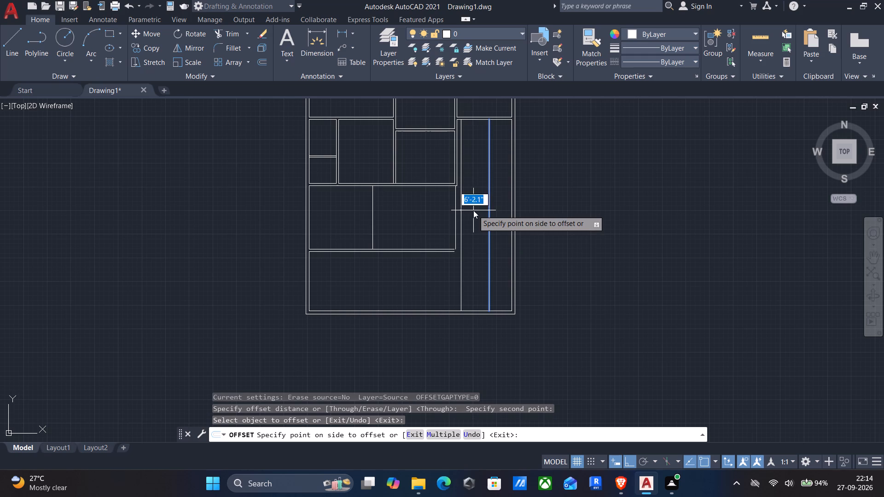
key(shift+quotedbl)
key(Return)
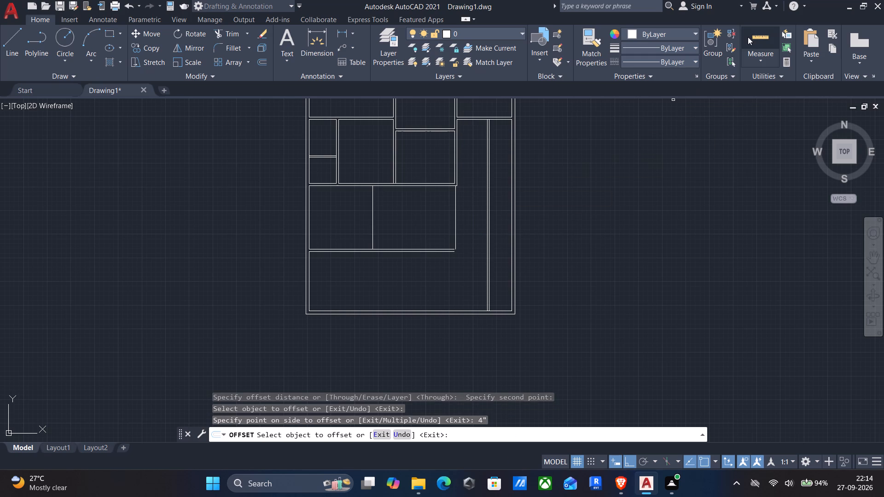
key(Return)
Measure the passage width between the middle room's right-hand line and the new wall's left face.
click(754, 35)
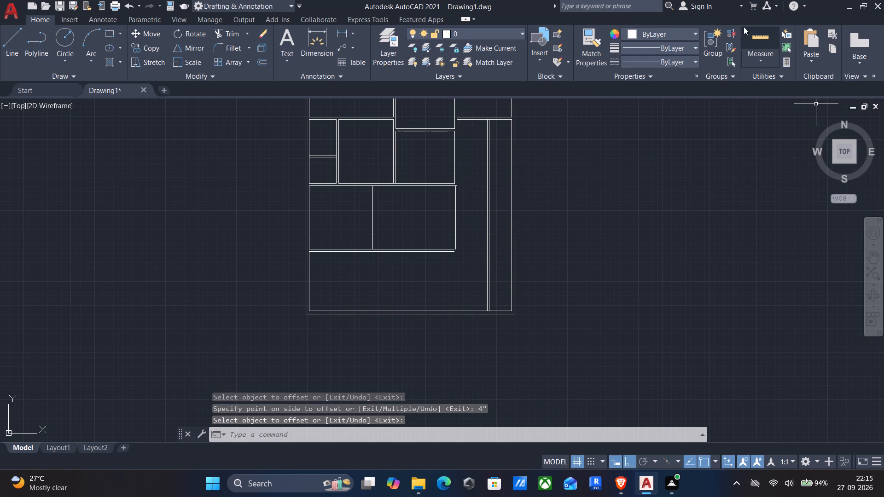
click(750, 29)
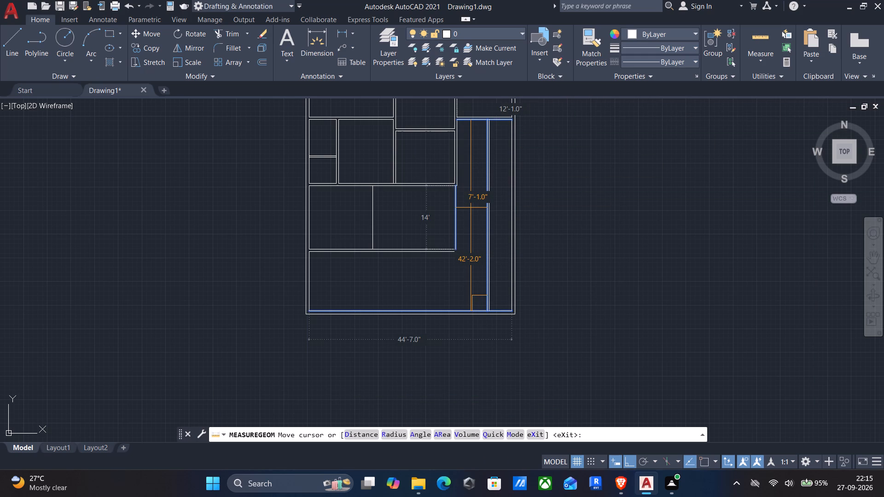
key(Escape)
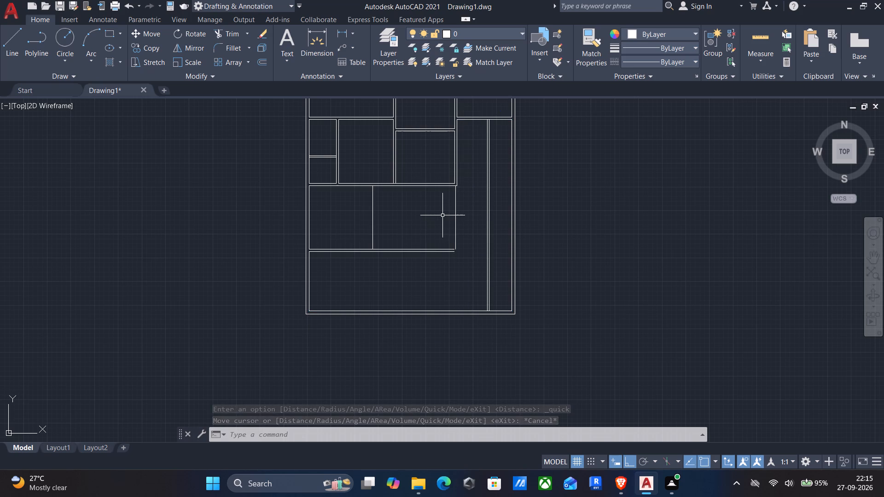
middle_drag(442, 215, 497, 231)
scroll(498, 225, down, 1)
middle_drag(502, 214, 533, 199)
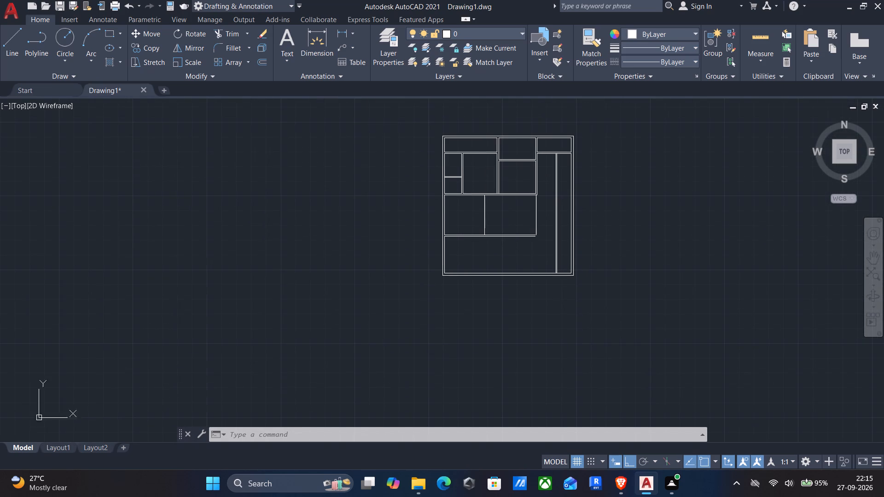
click(756, 36)
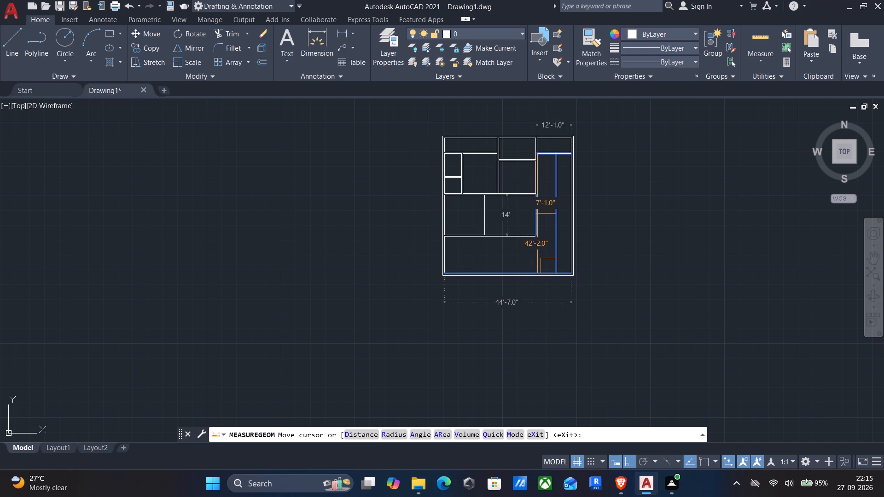
scroll(538, 216, up, 1)
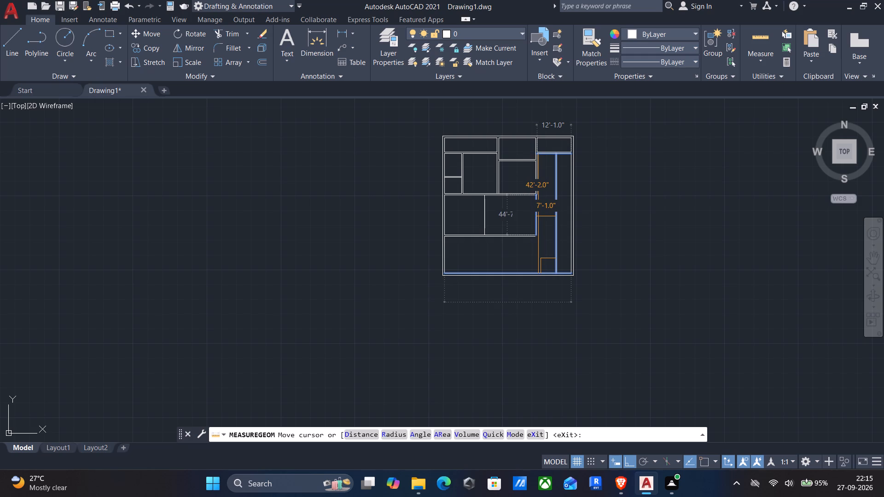
key(Escape)
Offset the middle room's right-hand vertical line 4" to the right, towards the passage.
key(o)
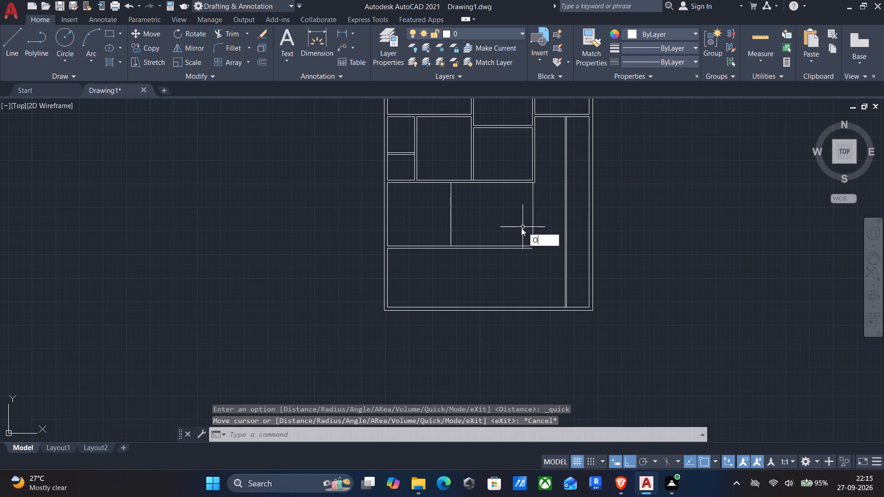
key(Return)
click(533, 215)
click(550, 208)
click(533, 223)
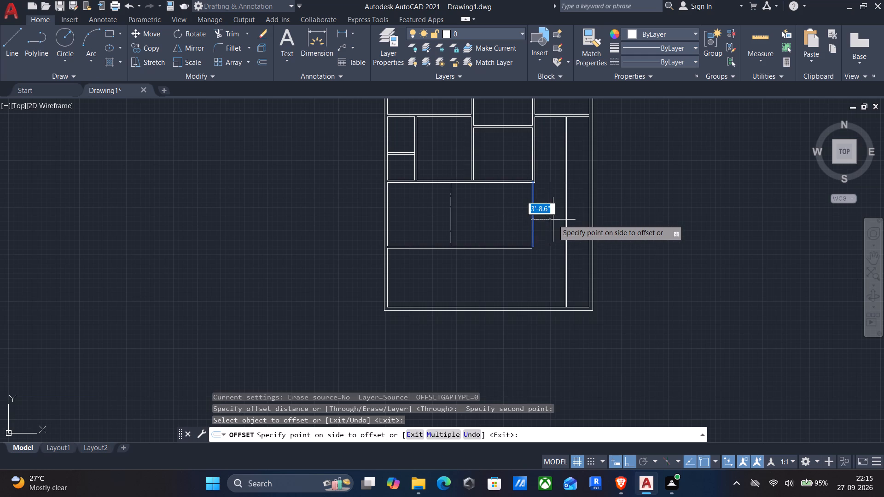
key(4)
key(shift+quotedbl)
key(Return)
key(Return)
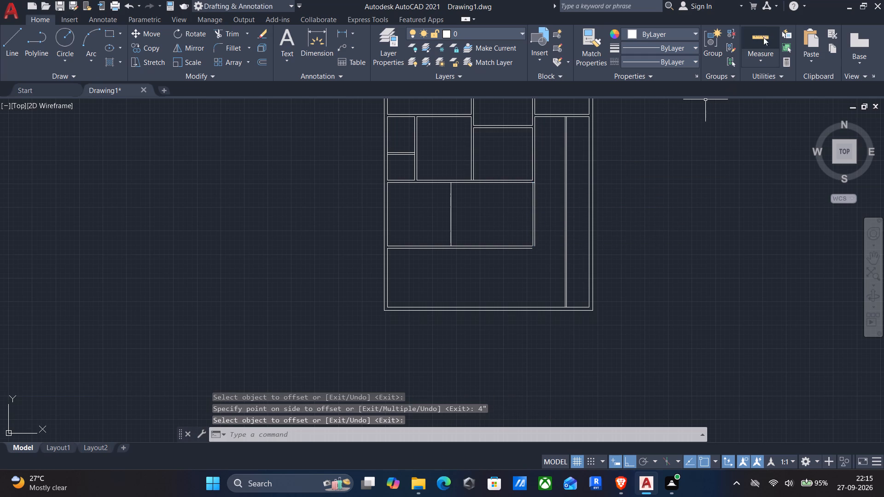
Measure the passage width from the middle room's new outer wall face to the long vertical wall.
click(763, 33)
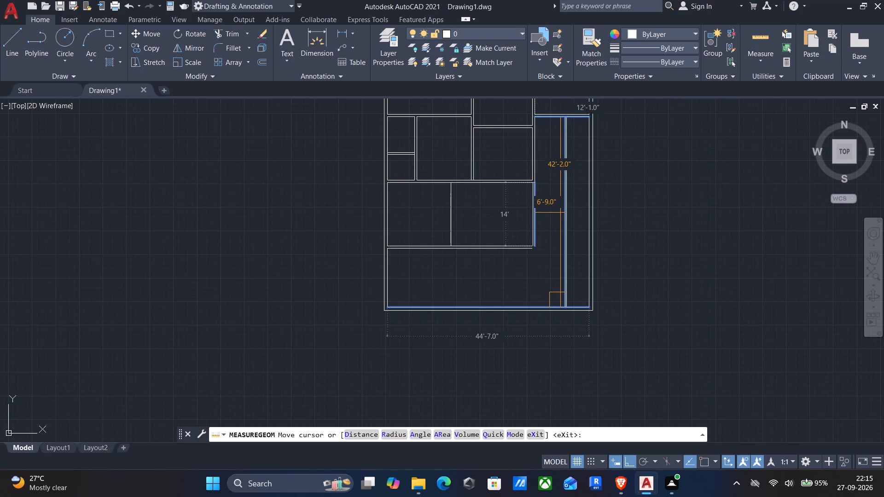
key(Escape)
Fillet the middle room's bottom wall lines to the matching inner and outer right wall lines with zero radius.
scroll(526, 202, up, 4)
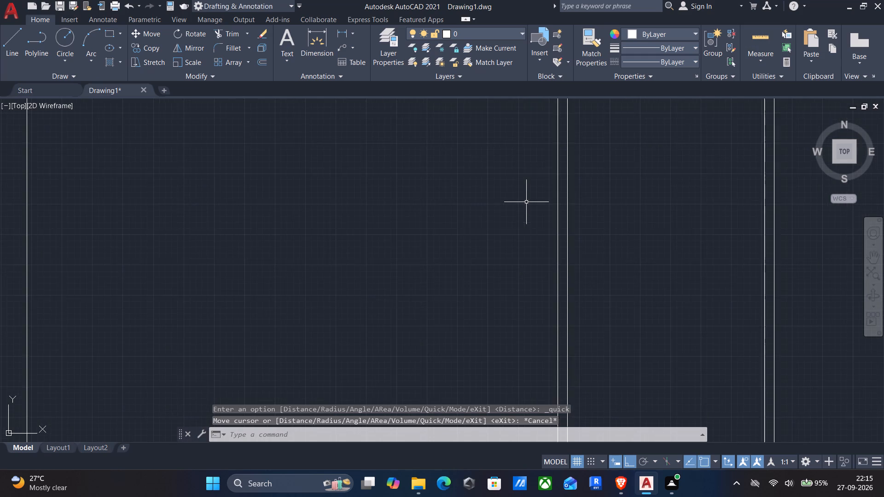
middle_drag(525, 204, 478, 259)
scroll(474, 257, down, 2)
middle_drag(468, 299, 465, 280)
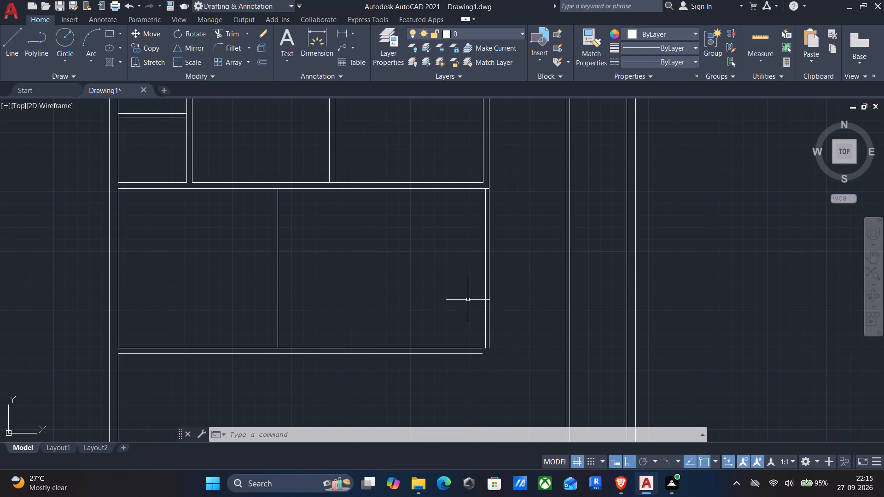
middle_drag(465, 296, 476, 277)
key(f)
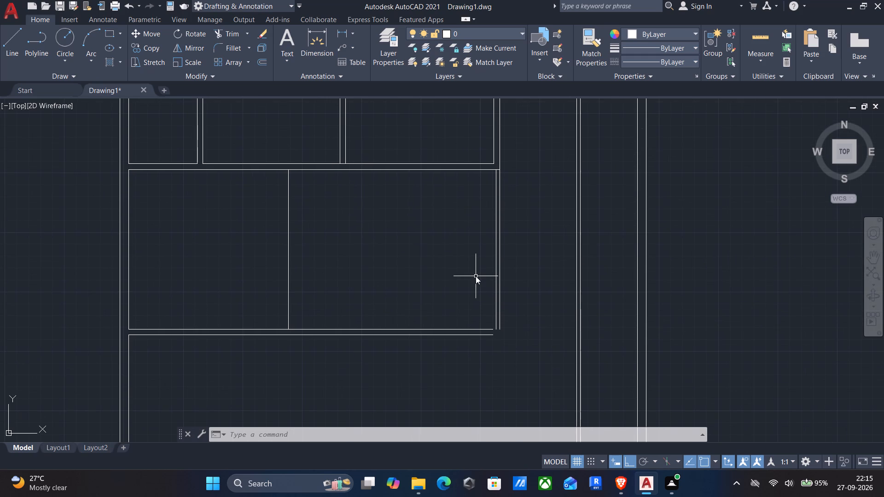
key(Return)
click(483, 329)
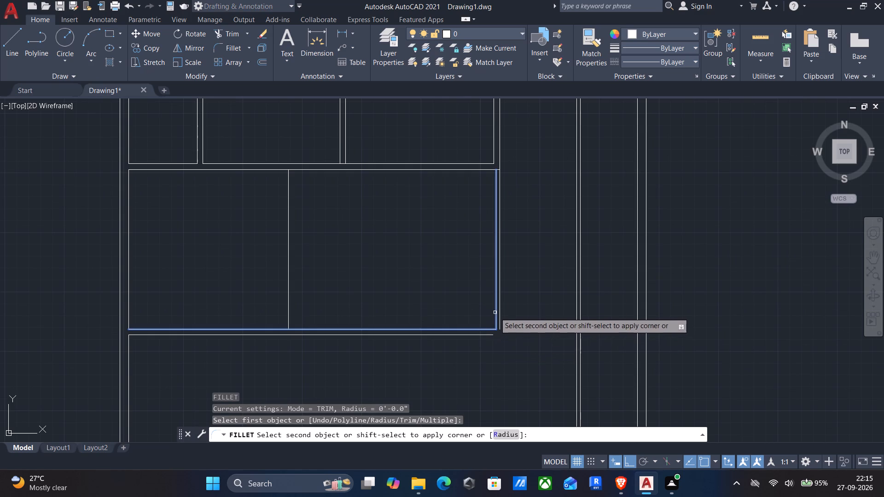
click(495, 311)
key(Return)
click(481, 335)
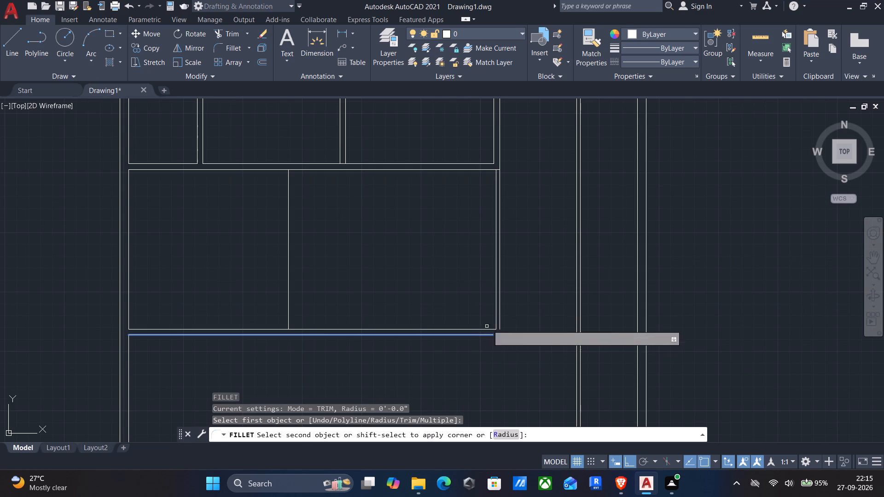
click(499, 293)
Delete the single vertical line dividing the middle room.
click(343, 241)
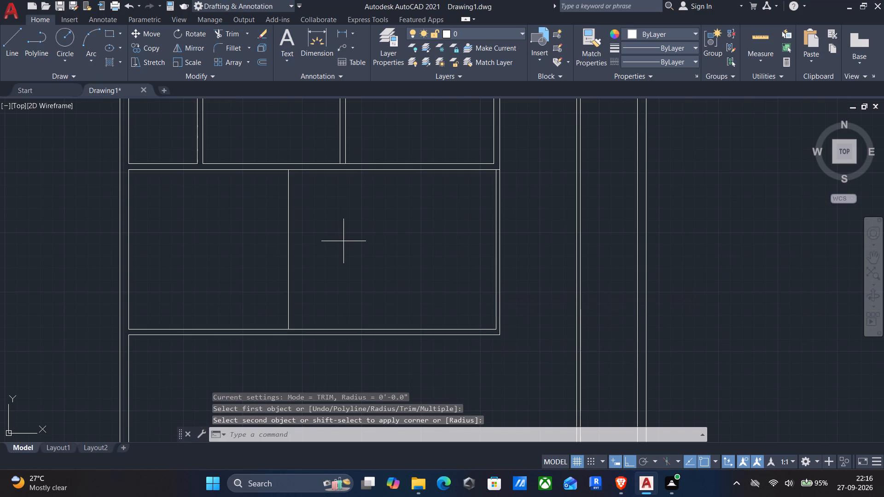
click(242, 229)
key(Delete)
Trim the short horizontal piece crossing the right wall's thickness at the middle room's upper right corner.
key(t)
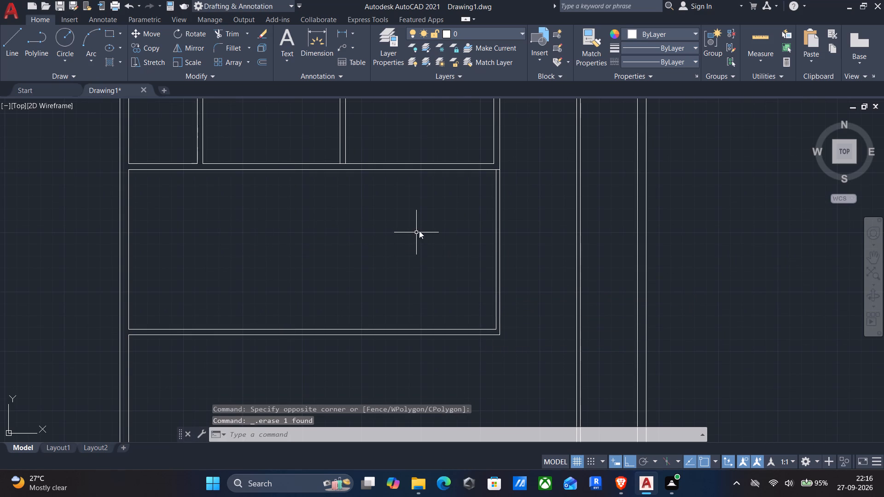
key(r)
key(Return)
scroll(502, 179, up, 3)
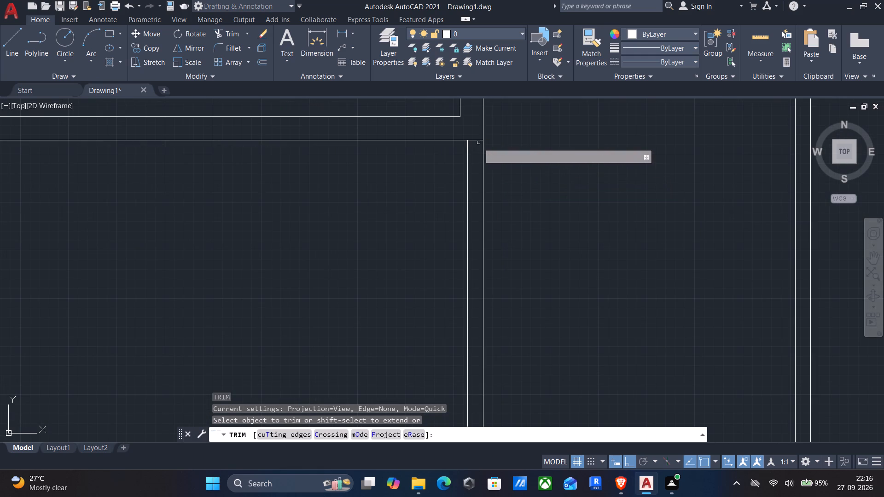
click(477, 140)
scroll(431, 179, down, 2)
middle_drag(390, 202, 451, 159)
key(Return)
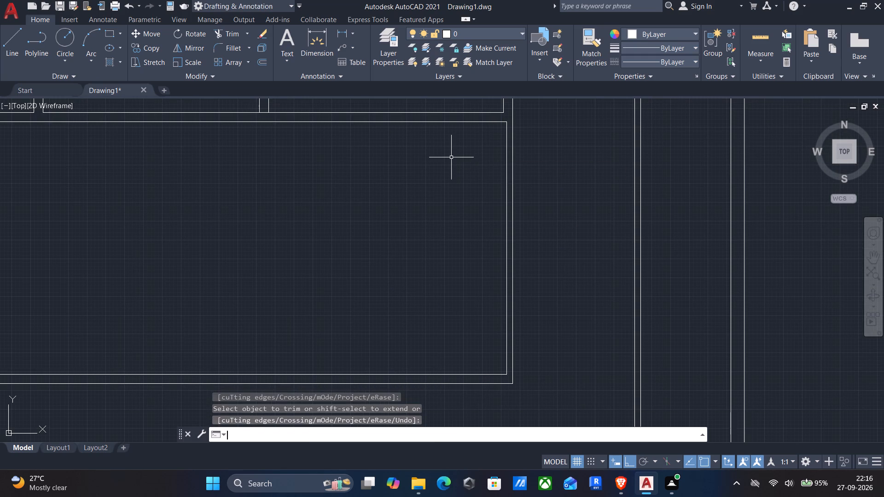
Trim the short line closing the lower end of the wall between the two upper rooms, above the middle room.
scroll(445, 182, down, 2)
middle_drag(414, 208, 572, 225)
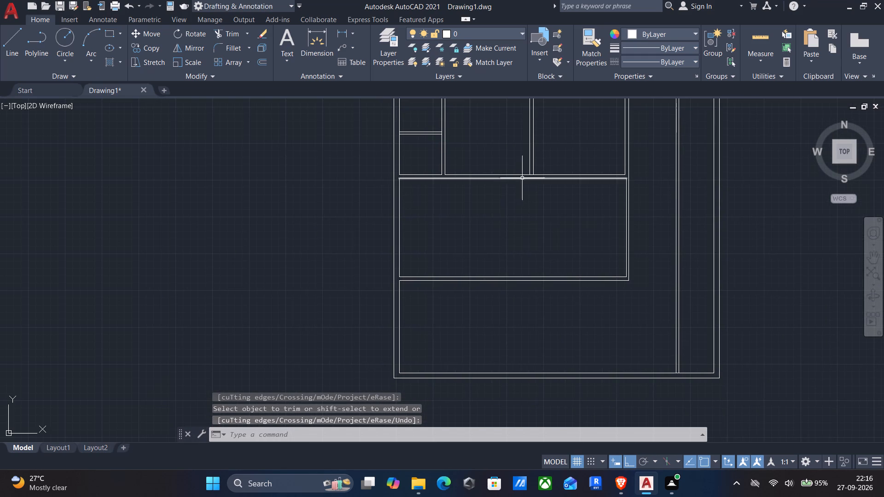
scroll(527, 176, up, 2)
middle_drag(509, 201, 481, 301)
key(t)
key(r)
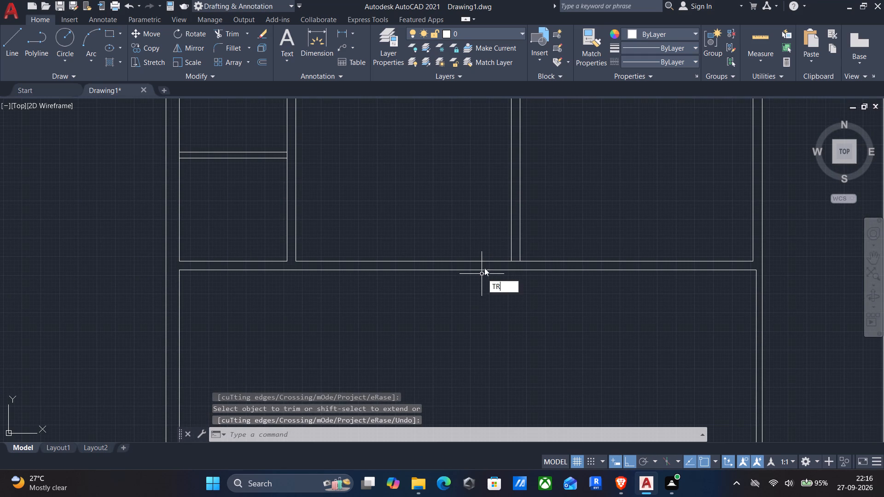
key(Return)
scroll(521, 259, up, 2)
click(502, 260)
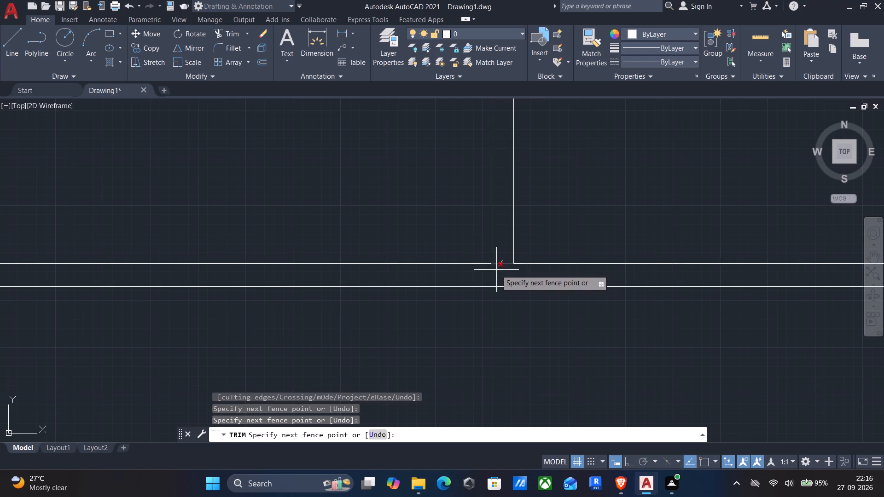
click(496, 270)
Look over the floor plan's rooms, wall junctions and the passage along the right side.
scroll(418, 225, down, 3)
middle_drag(410, 213, 478, 164)
middle_drag(456, 276, 448, 168)
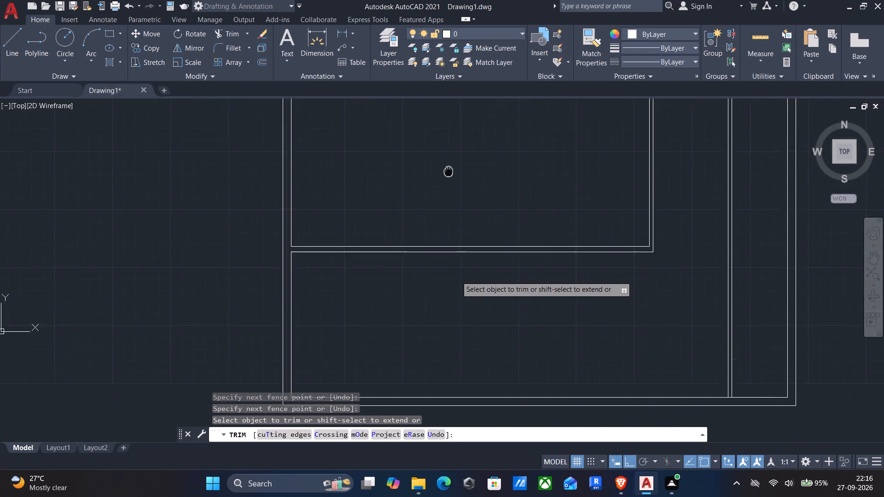
middle_drag(448, 168, 448, 166)
middle_drag(433, 225, 390, 327)
scroll(448, 272, down, 1)
middle_drag(451, 272, 437, 323)
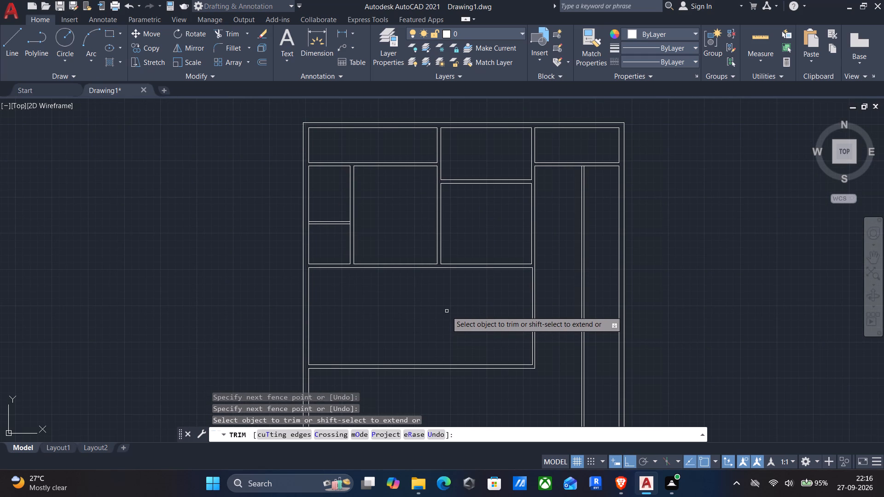
middle_drag(447, 312, 472, 276)
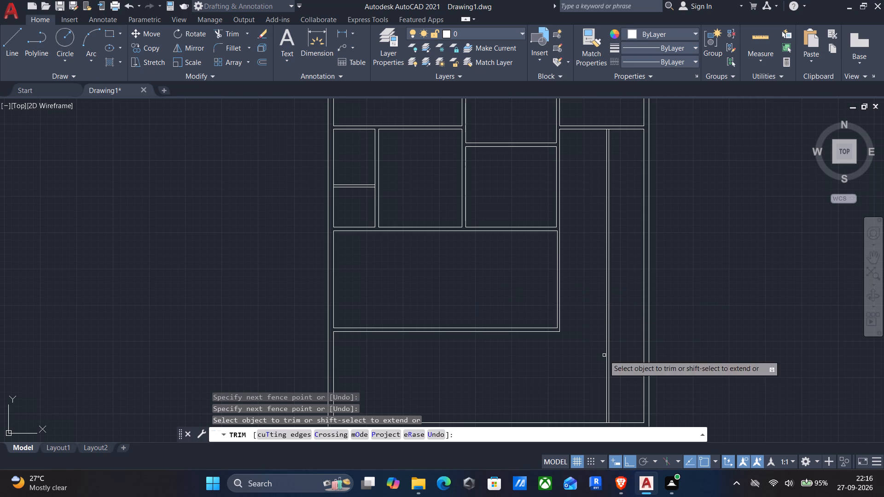
middle_drag(571, 347, 564, 337)
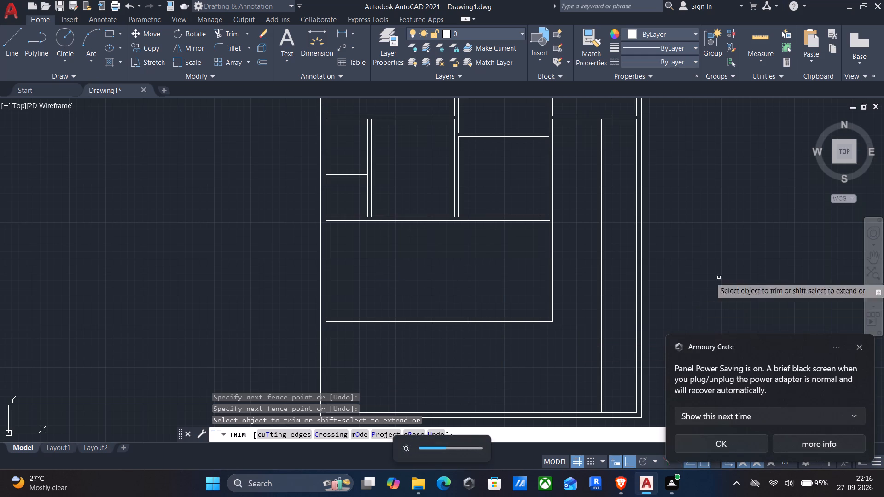
Dismiss the Armoury Crate power-saving notification.
click(857, 347)
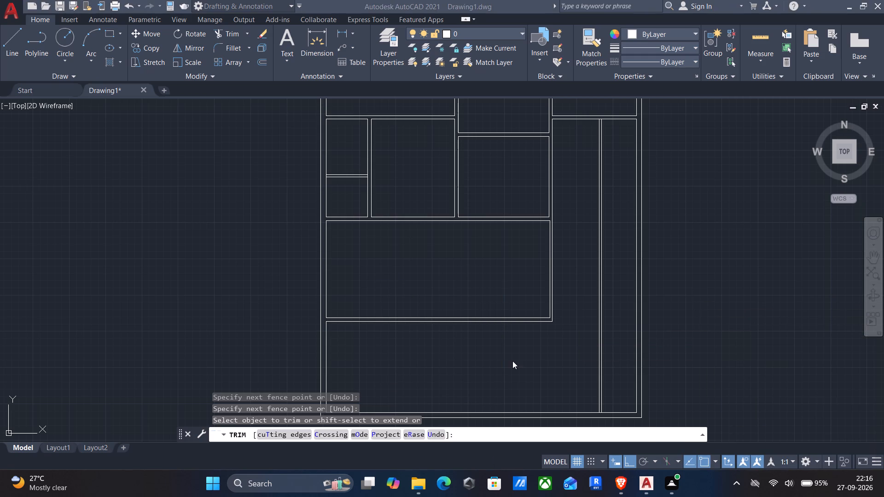
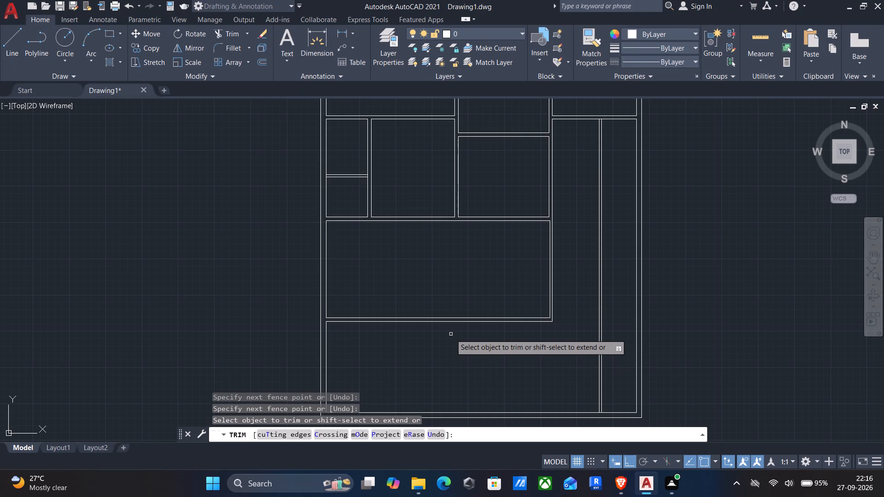
Offset the wall line beneath the upper right room 14'1" downward to place the lower edge of the room below.
middle_drag(455, 325, 421, 394)
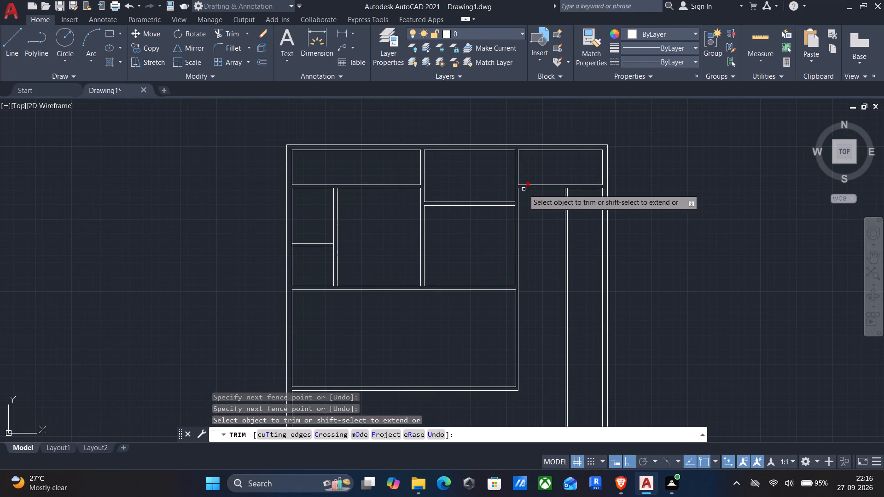
key(Escape)
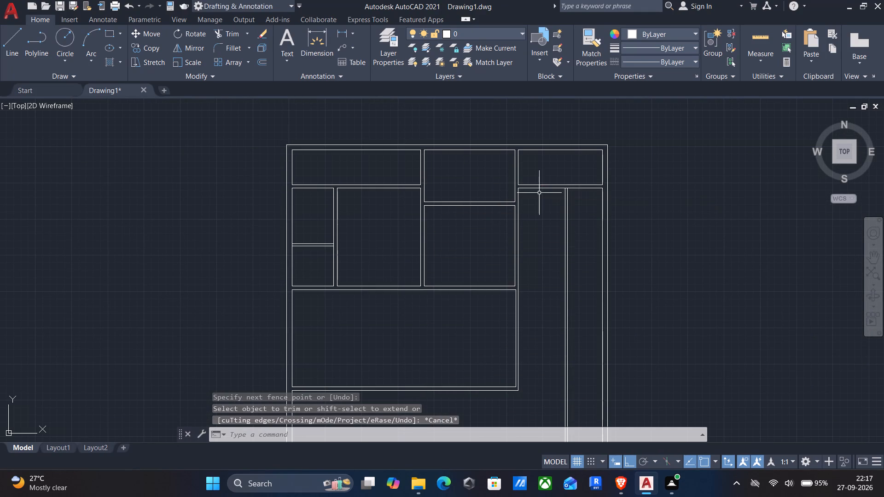
key(o)
key(Return)
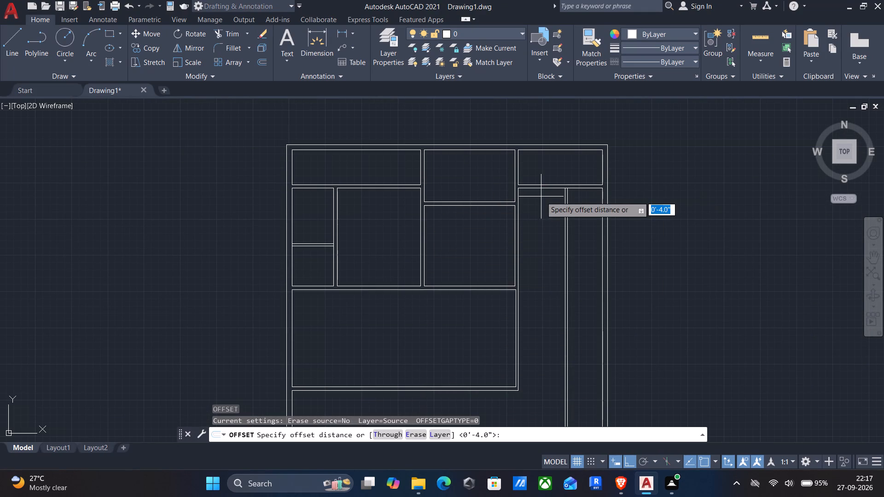
drag(539, 210, 538, 249)
click(539, 270)
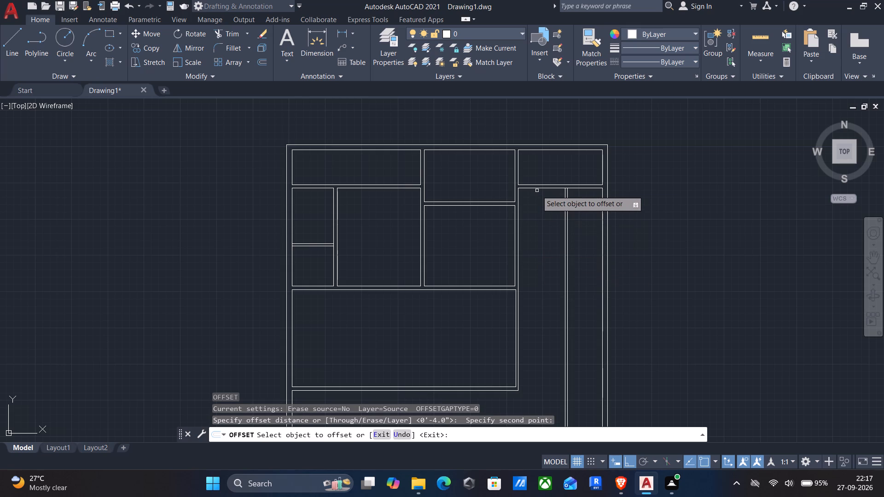
click(537, 190)
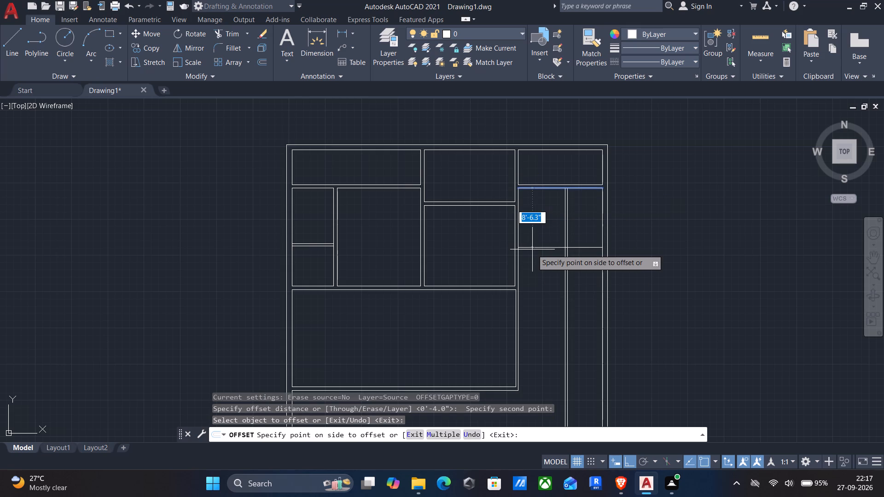
text(14'1)
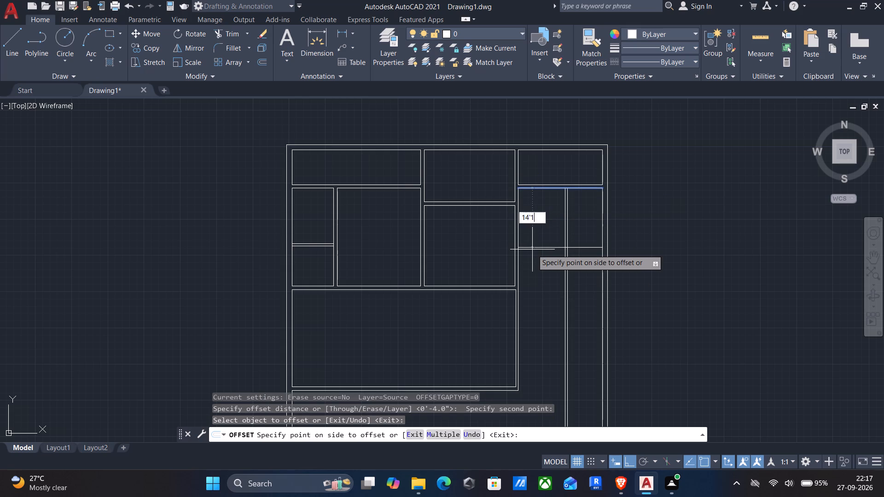
key(shift+quotedbl)
key(Return)
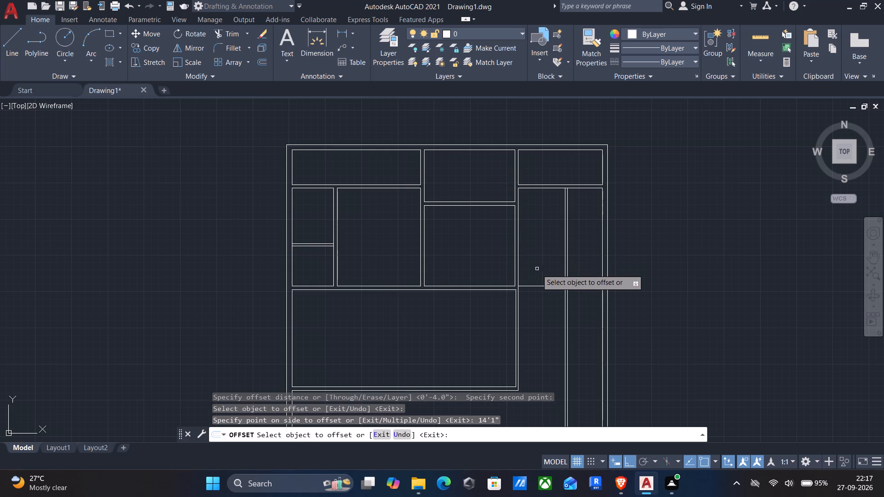
Offset the new horizontal line 6" downward to form the wall's thickness.
click(527, 285)
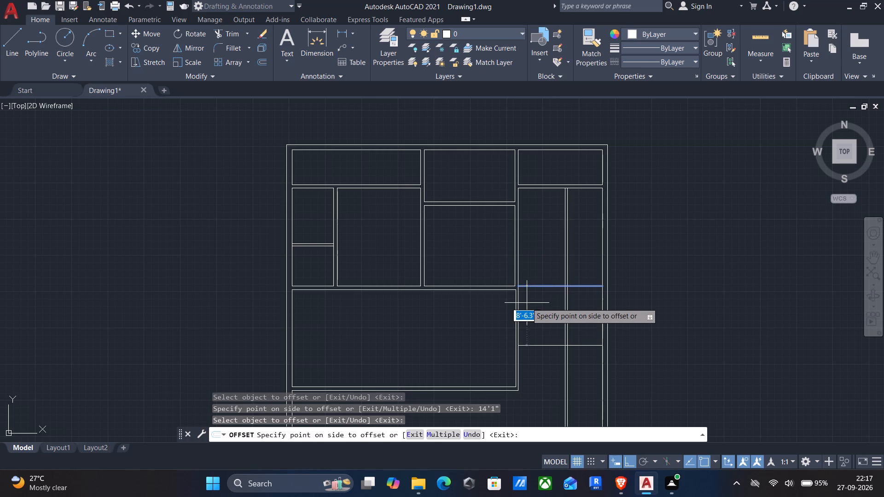
text(6")
key(Return)
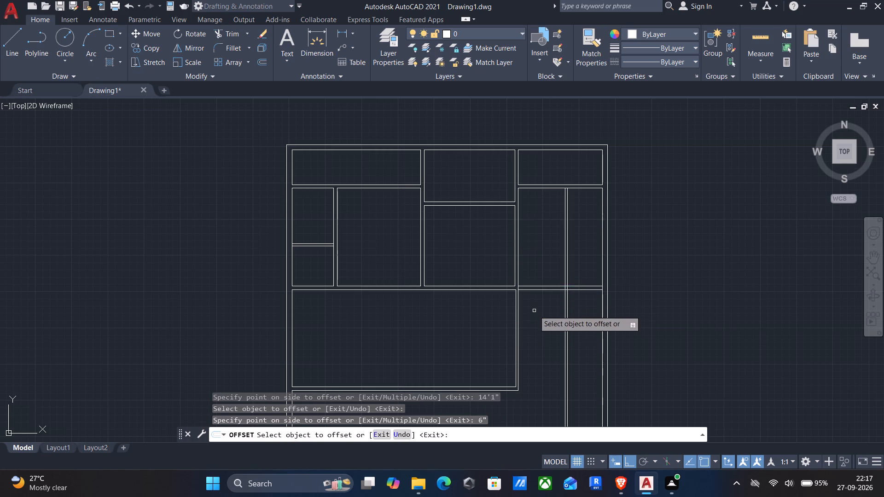
middle_drag(534, 311, 523, 298)
key(Return)
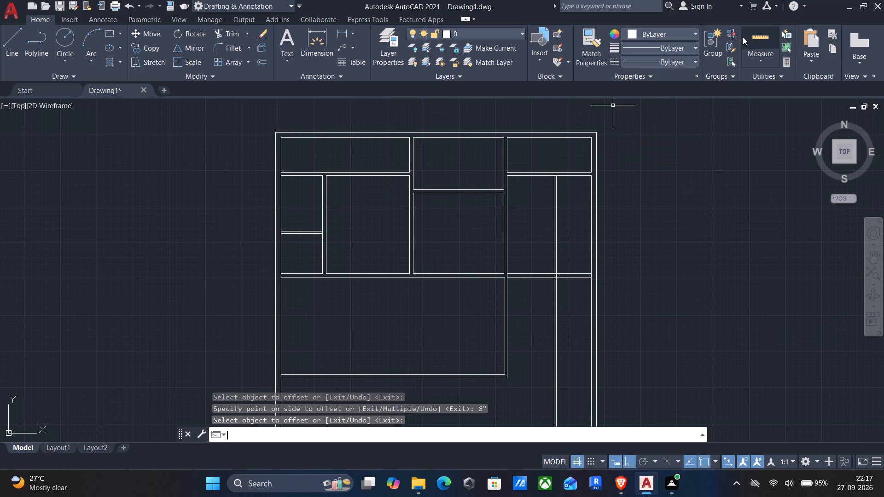
Measure the width and height of the centre room.
click(753, 34)
click(761, 36)
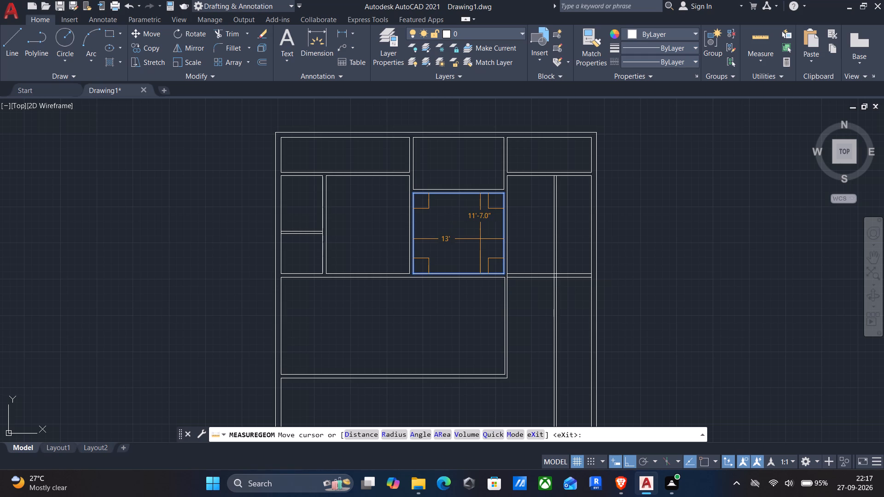
key(Escape)
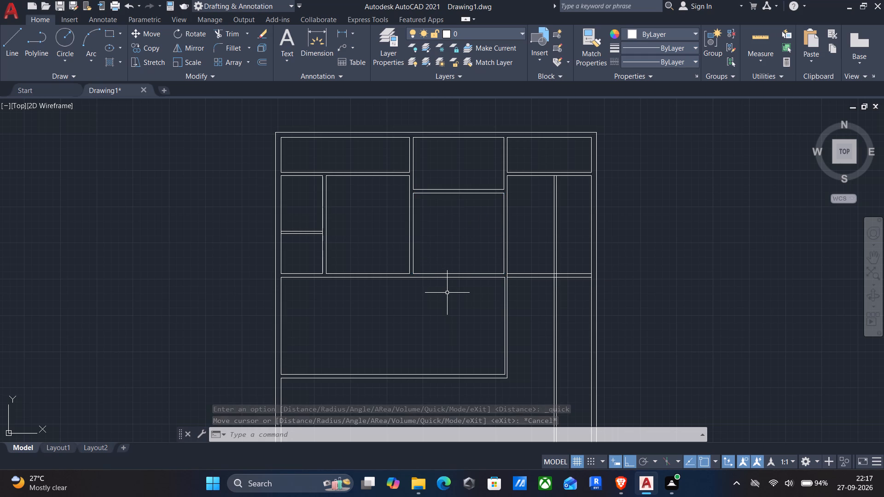
Extend the vertical wall lines on both sides of the centre room down to the large room's top wall line.
text(TR)
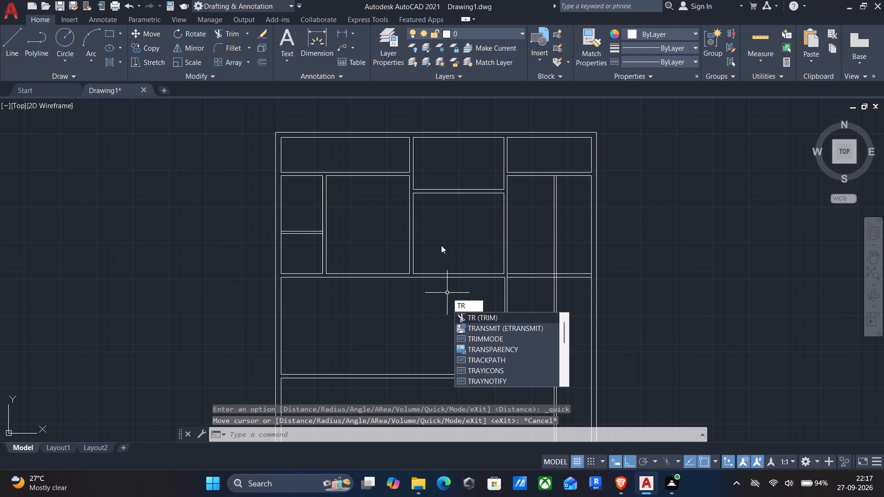
key(Escape)
text(EX)
key(Return)
drag(435, 264, 390, 260)
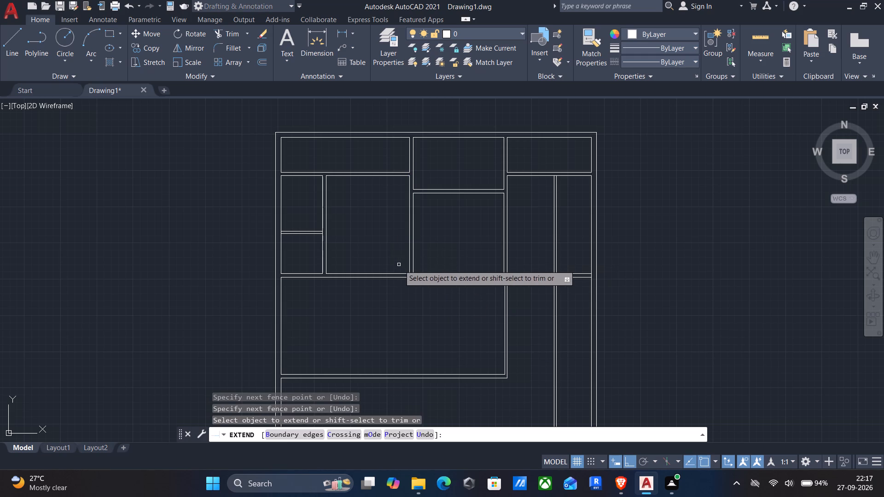
key(Escape)
key(Return)
drag(516, 252, 490, 250)
key(Escape)
scroll(504, 283, up, 3)
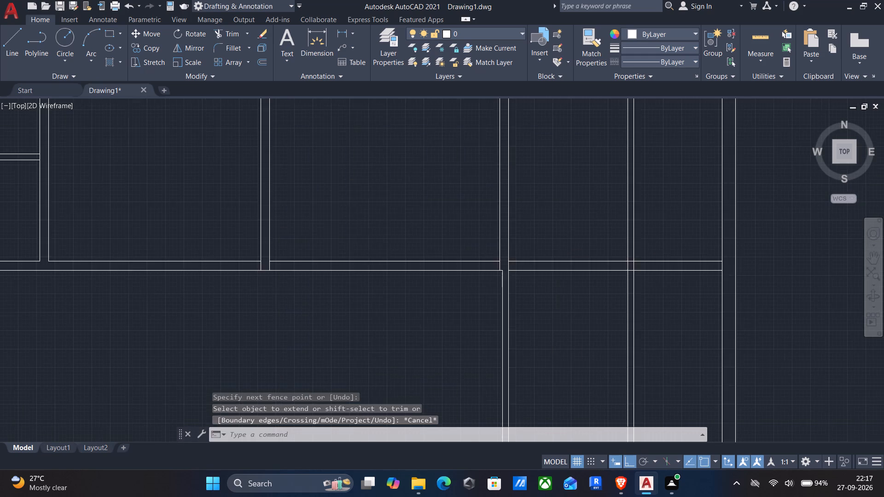
scroll(504, 283, down, 2)
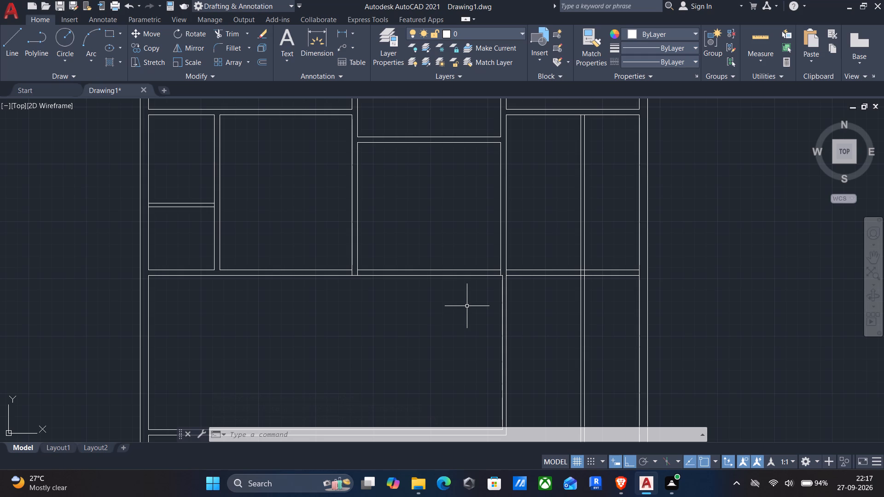
Trim both horizontal wall lines between the centre room and the large room below to join the two spaces.
text(TR)
key(Return)
drag(443, 241, 442, 244)
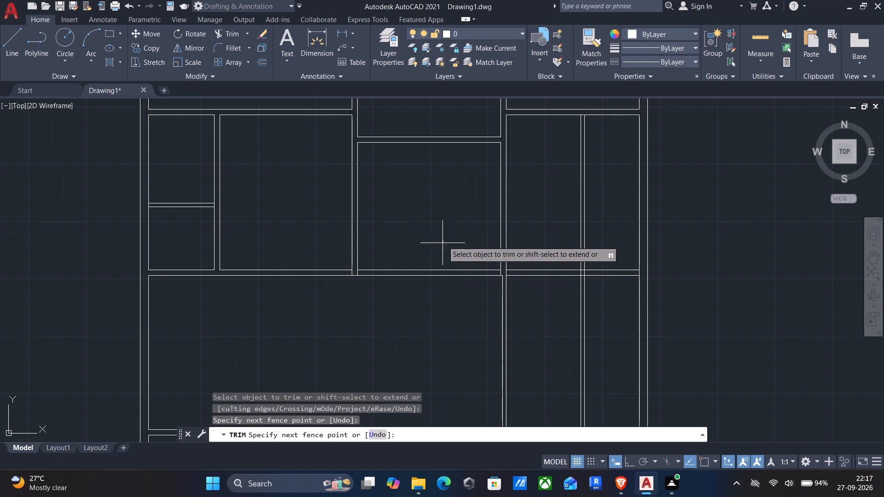
drag(442, 244, 435, 319)
Trim the short vertical piece crossing the wall's thickness where the room left of the centre space meets the large room.
middle_drag(419, 301, 379, 257)
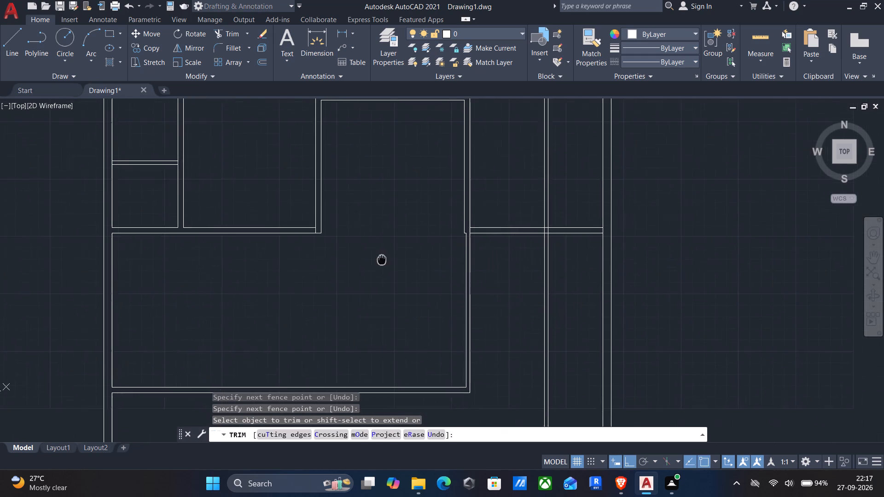
middle_drag(379, 257, 378, 256)
middle_drag(428, 286, 415, 288)
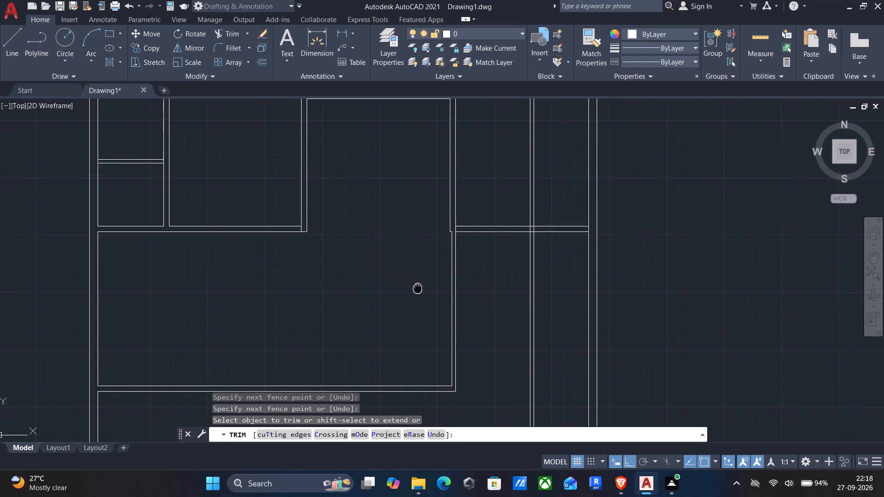
middle_drag(415, 288, 409, 288)
scroll(292, 230, up, 3)
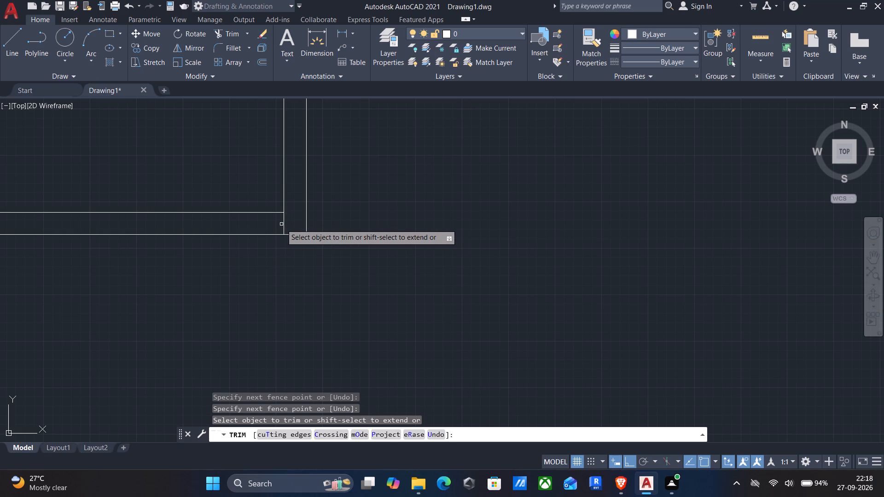
click(283, 223)
Trim the short vertical piece between the new 6" wall's lines where it meets the wall right of the centre space.
scroll(287, 227, down, 2)
middle_drag(473, 257, 440, 287)
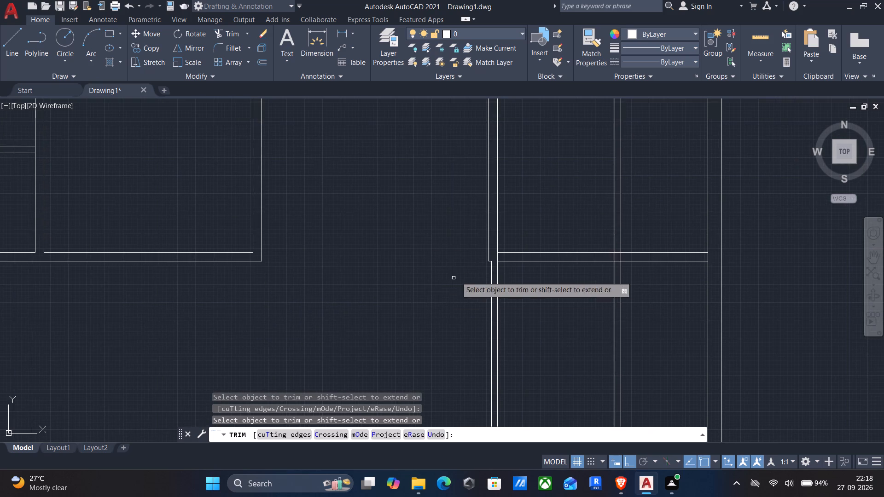
scroll(505, 255, up, 4)
click(443, 265)
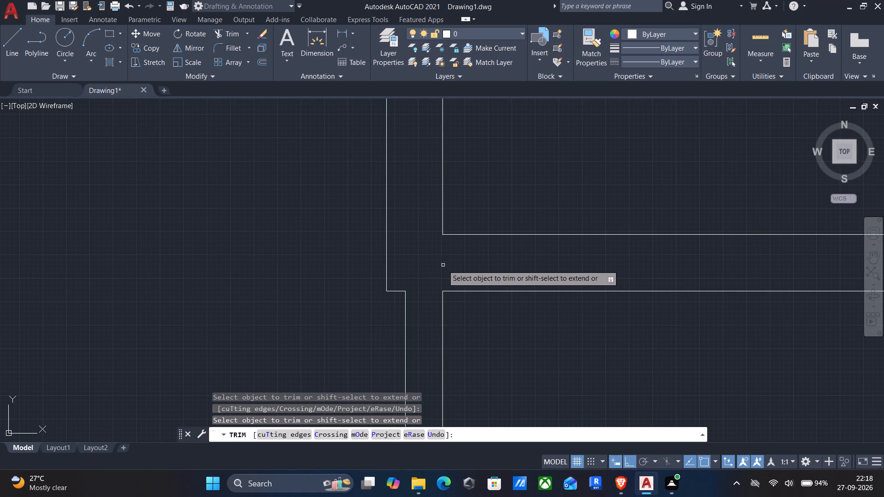
scroll(440, 268, down, 3)
middle_drag(325, 307, 349, 281)
key(Return)
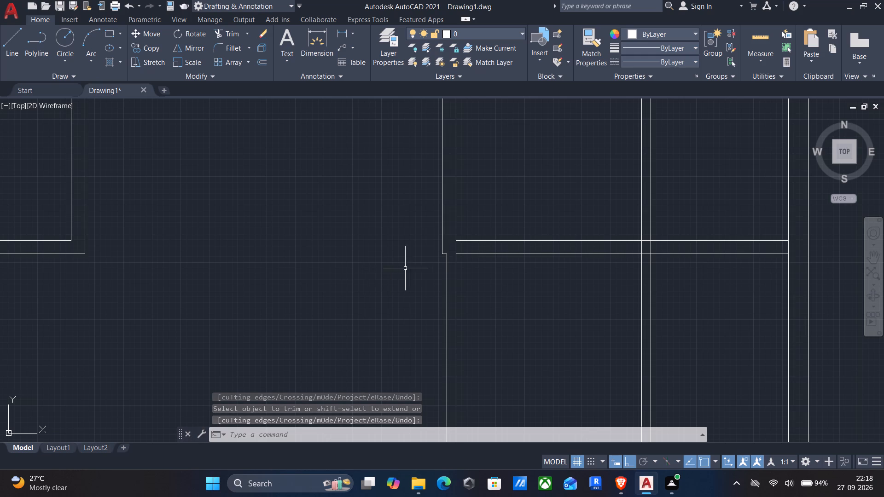
Measure the width and height of the room enclosed by the new wall beneath the upper right room.
middle_drag(614, 490, 500, 496)
scroll(503, 392, down, 1)
middle_drag(584, 265, 491, 374)
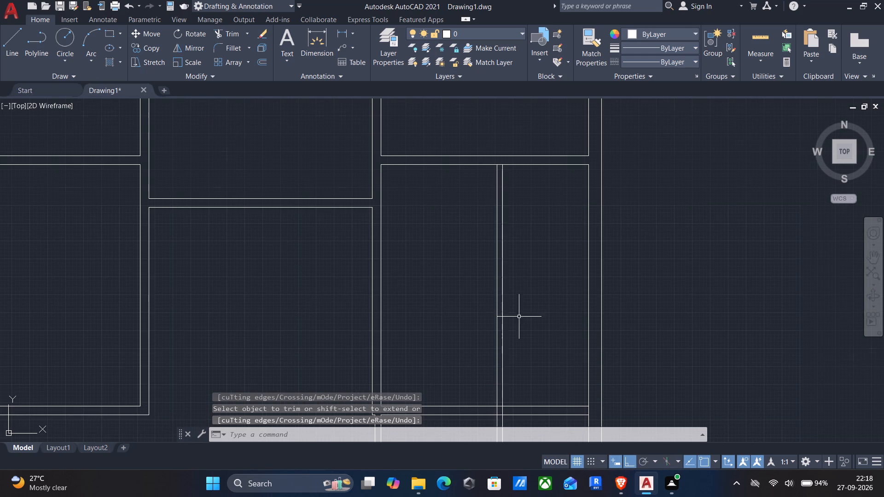
click(753, 35)
middle_drag(456, 316, 453, 294)
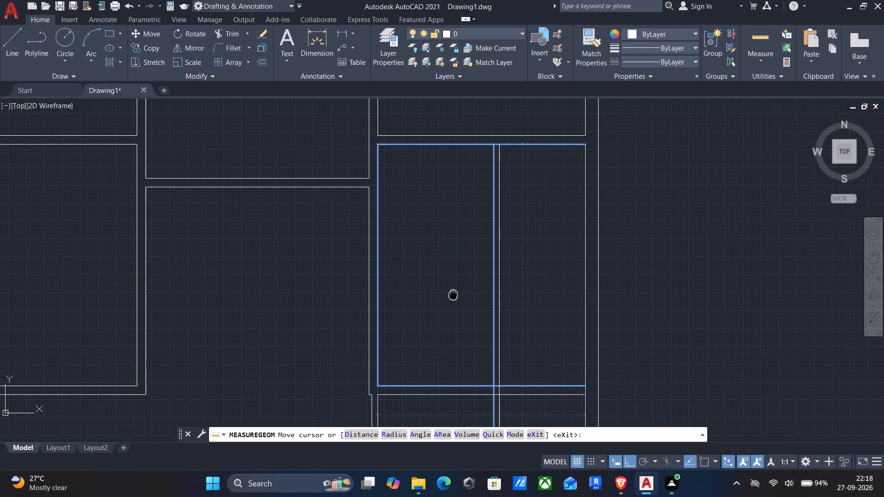
middle_drag(453, 294, 452, 291)
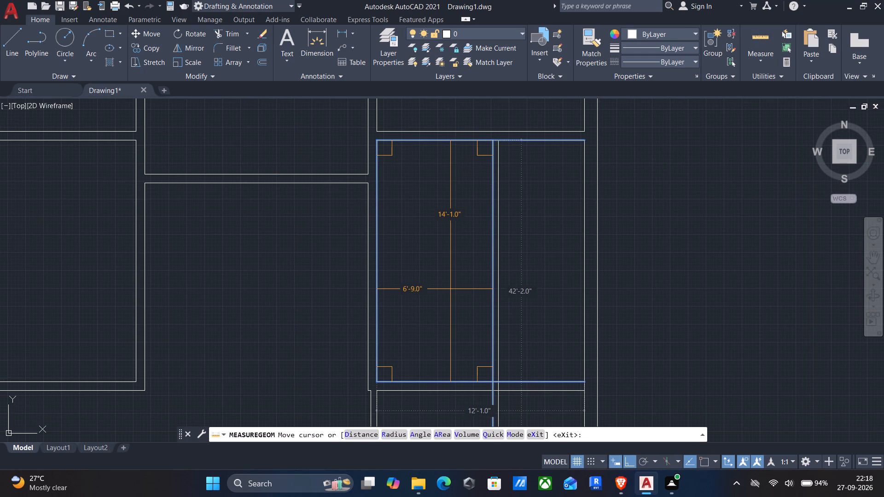
key(Escape)
Trim the two vertical partition lines running through the room beneath the upper right room.
text(tr)
key(Return)
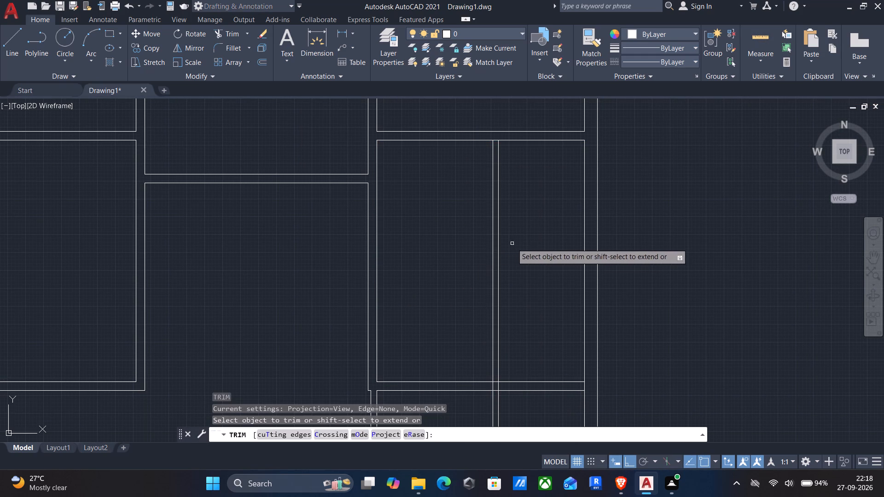
drag(512, 243, 456, 268)
key(Return)
Measure the cleared room beneath the upper right room and examine its junctions with the surrounding walls.
click(755, 35)
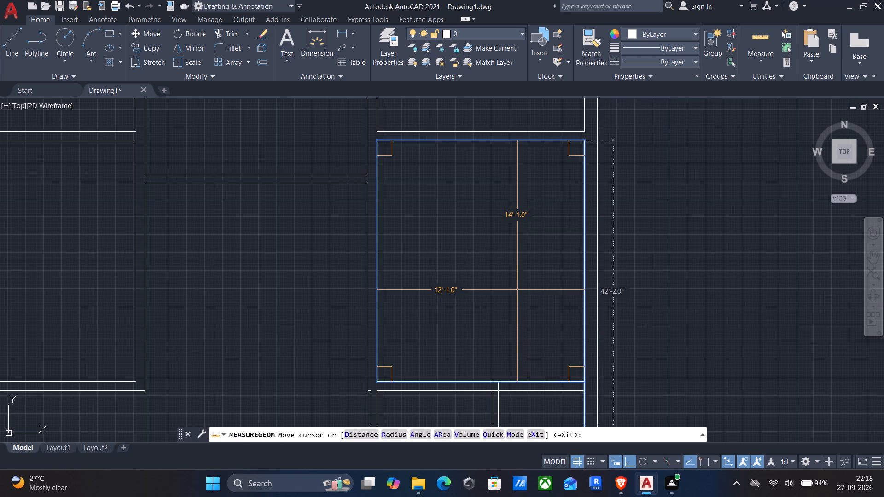
middle_drag(517, 291, 470, 237)
middle_drag(471, 312, 462, 281)
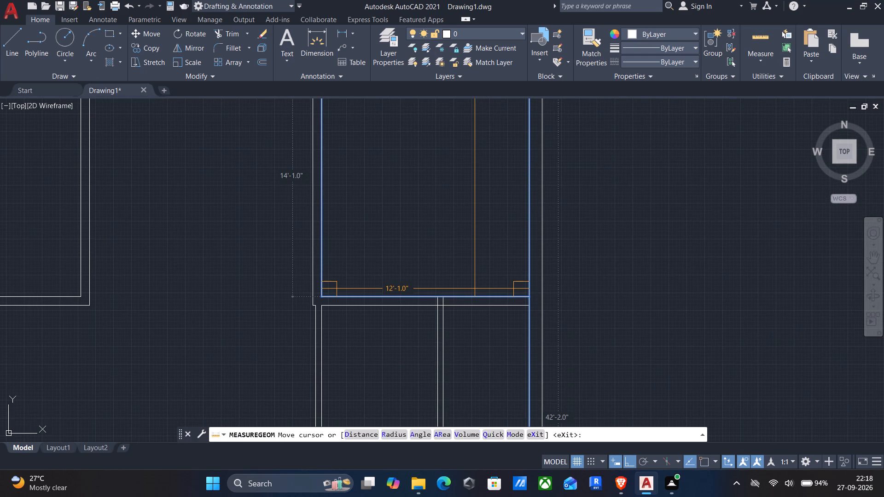
middle_drag(475, 289, 462, 259)
scroll(462, 259, down, 1)
middle_drag(454, 245, 447, 265)
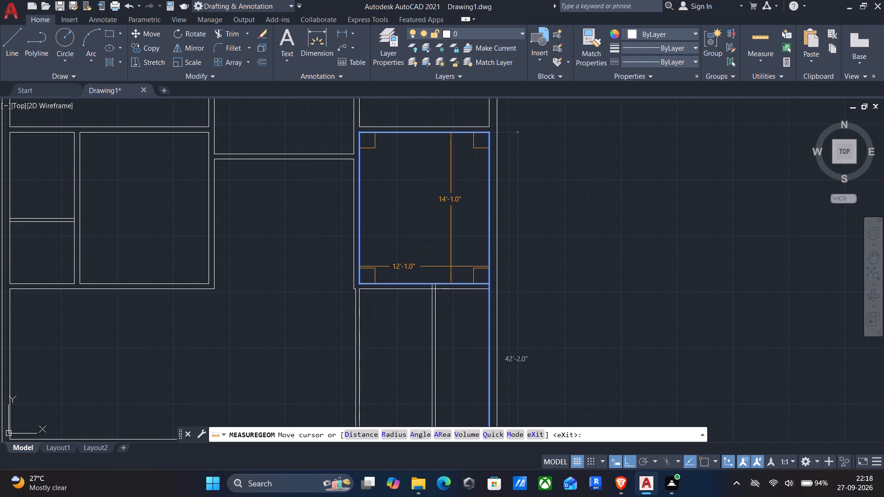
middle_drag(451, 267, 446, 249)
scroll(446, 249, up, 1)
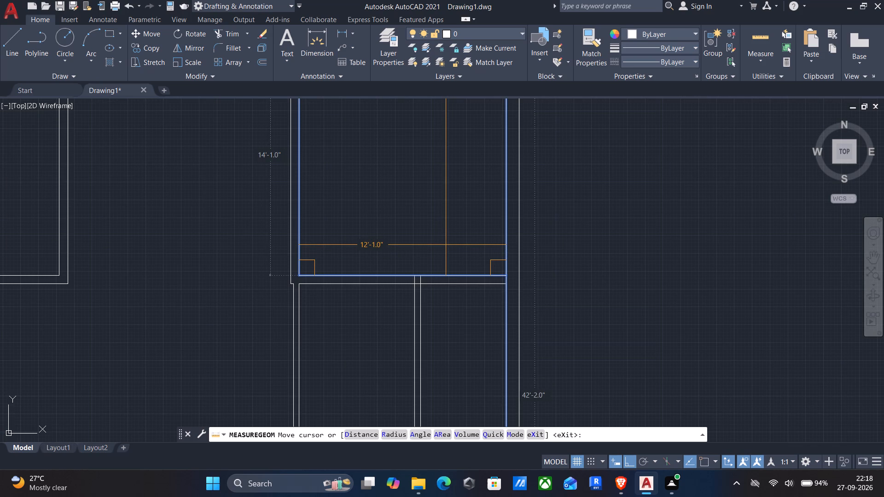
middle_drag(445, 244, 463, 244)
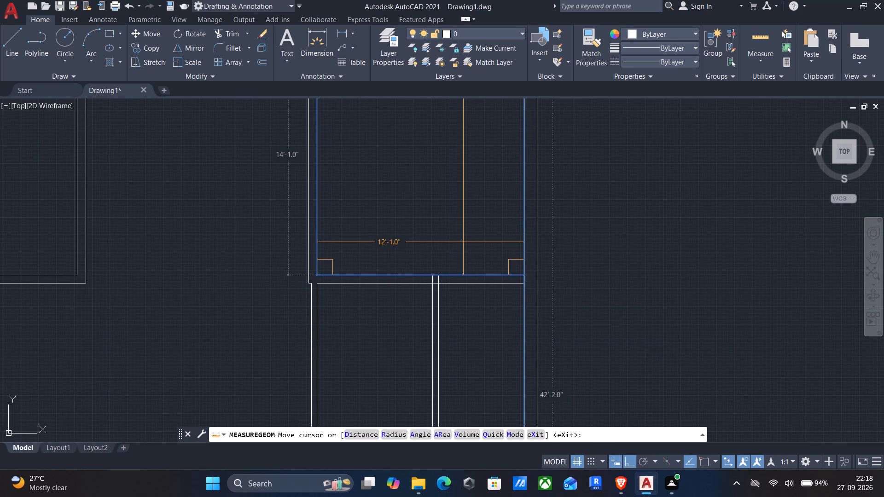
middle_click(463, 243)
scroll(463, 243, down, 2)
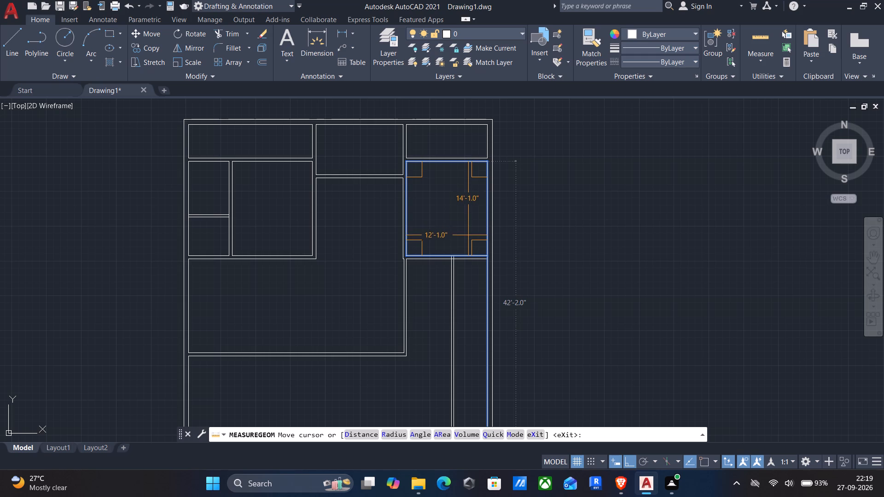
key(Escape)
Trim the two vertical partition line ends crossing the new 6" horizontal wall's thickness.
key(t)
key(r)
key(Return)
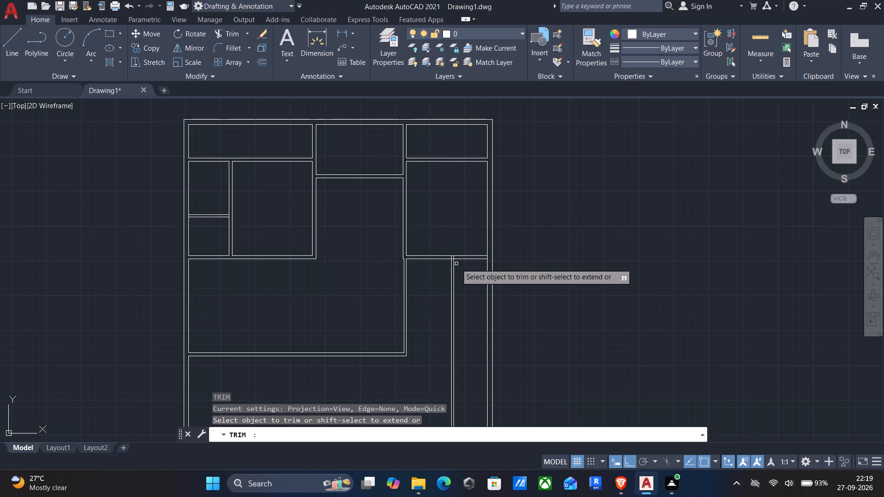
scroll(453, 265, up, 5)
drag(458, 178, 405, 190)
drag(425, 186, 425, 187)
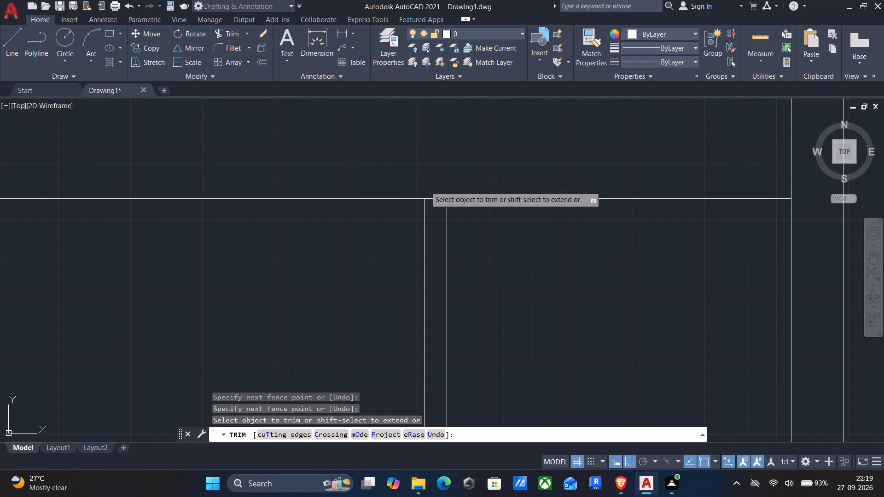
Trim the horizontal wall's lower line within the vertical partition's thickness and the outer wall's inner line between the horizontal wall's faces.
drag(425, 187, 430, 217)
scroll(424, 227, down, 3)
scroll(507, 222, up, 2)
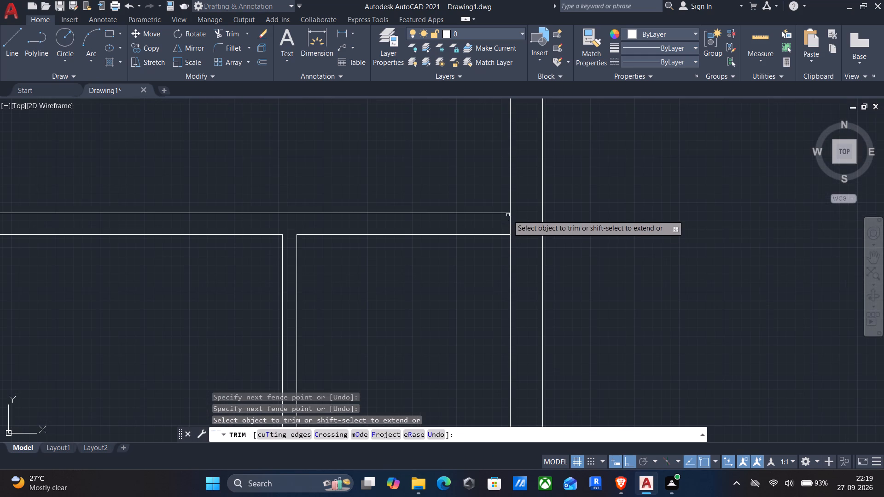
click(512, 220)
scroll(485, 238, down, 2)
middle_drag(306, 269, 324, 172)
scroll(339, 203, down, 2)
middle_drag(339, 205, 357, 203)
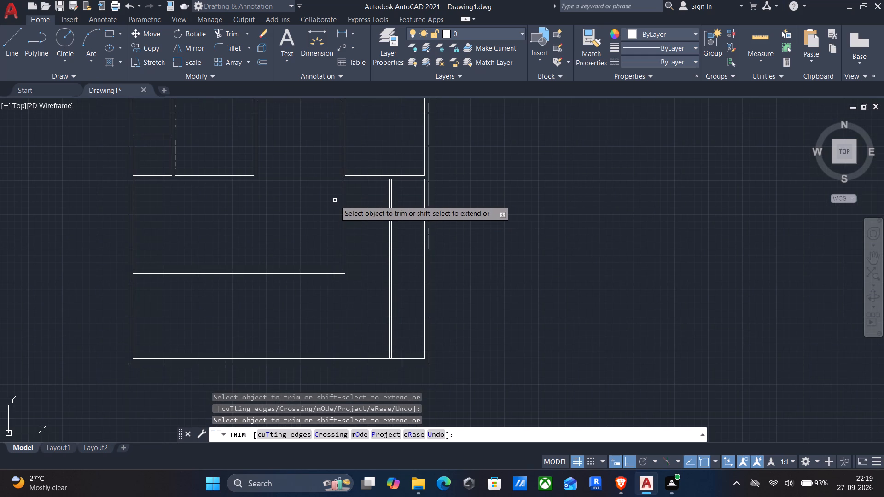
middle_drag(332, 198, 314, 224)
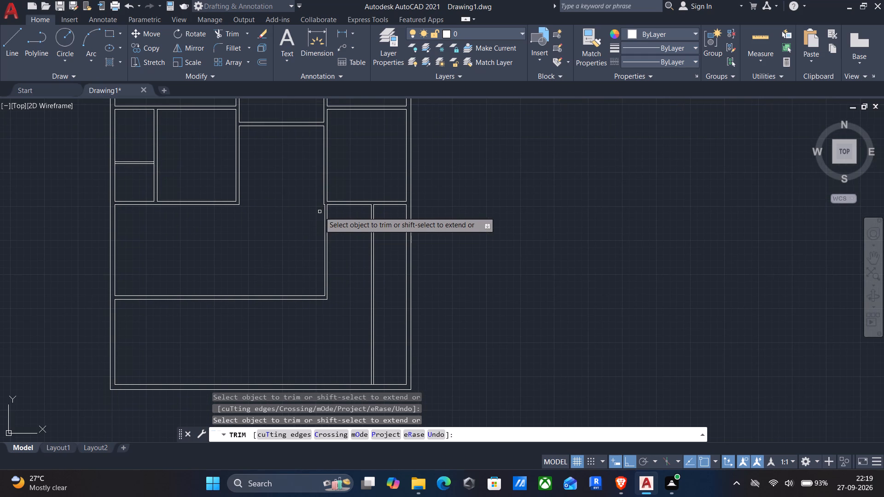
key(Escape)
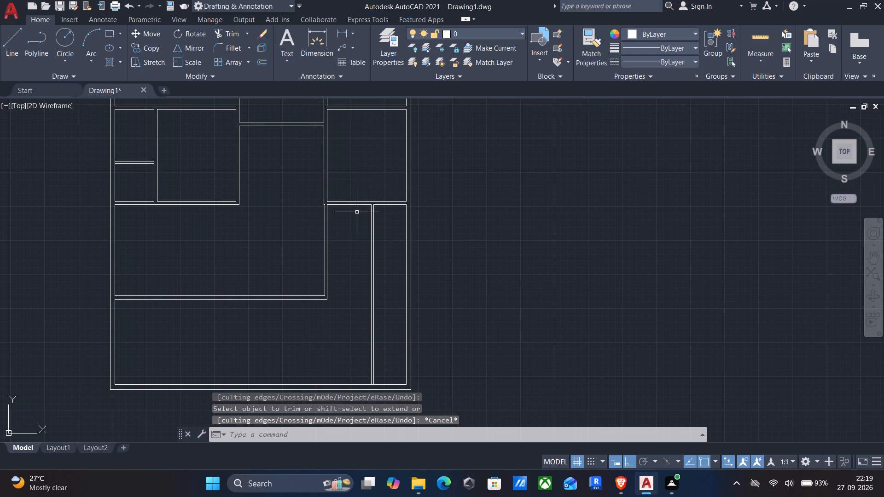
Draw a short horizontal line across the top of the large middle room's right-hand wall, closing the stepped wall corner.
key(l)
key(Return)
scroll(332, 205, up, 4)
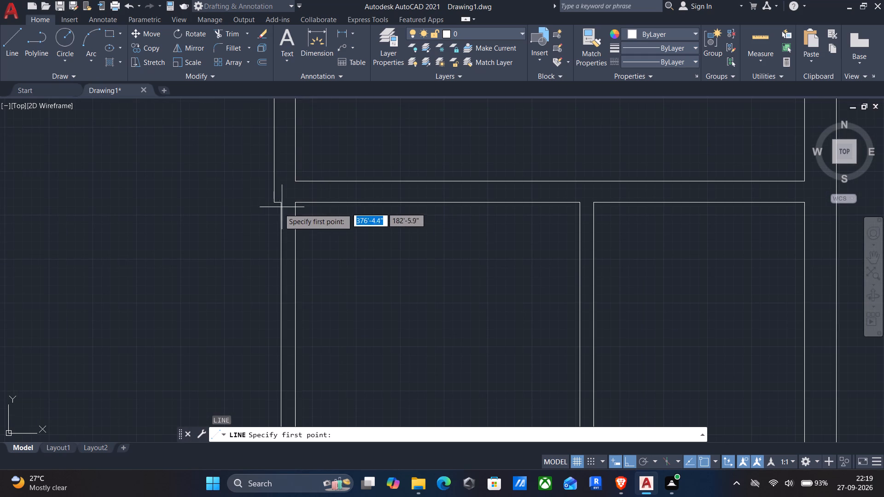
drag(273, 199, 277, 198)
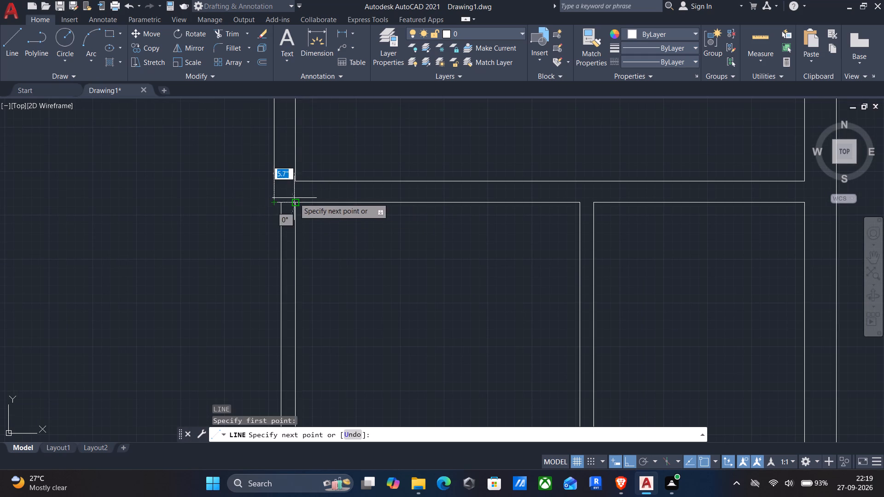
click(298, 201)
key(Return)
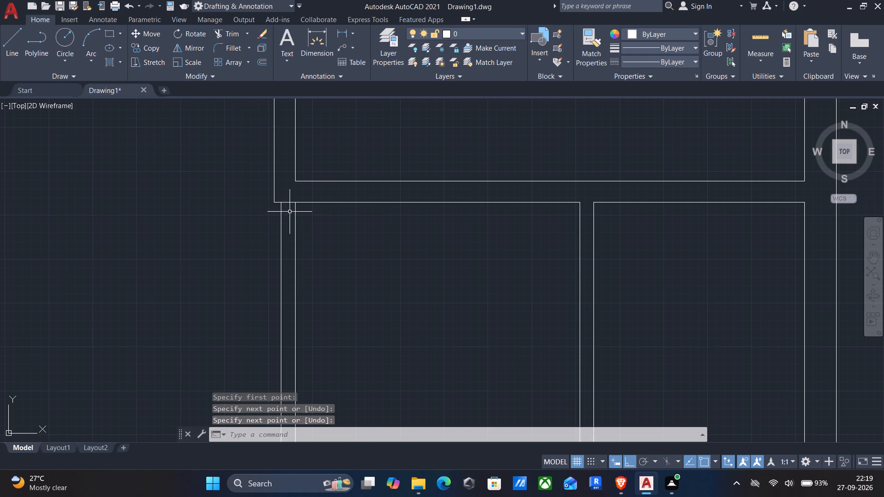
Redraw the large middle room's right wall face in line with the wall above, down to its lower wall, and erase the misaligned line.
scroll(290, 212, down, 2)
middle_drag(297, 229, 273, 237)
middle_drag(285, 254, 285, 218)
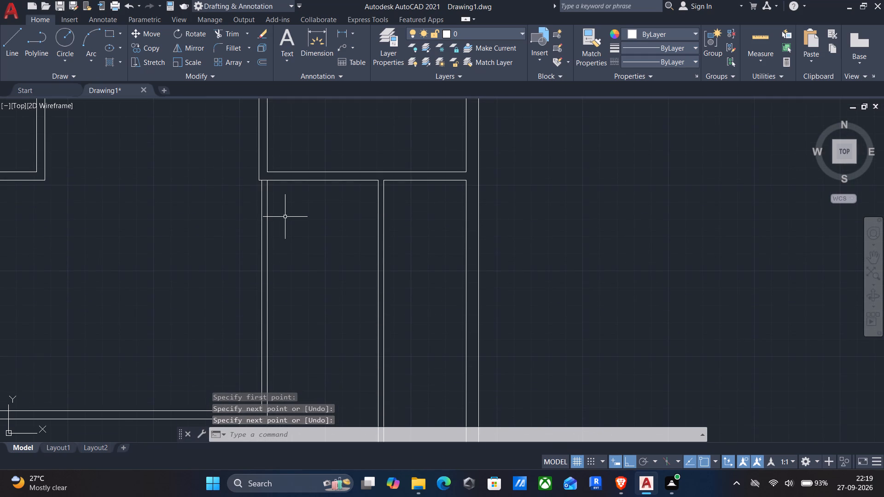
middle_drag(286, 246, 279, 227)
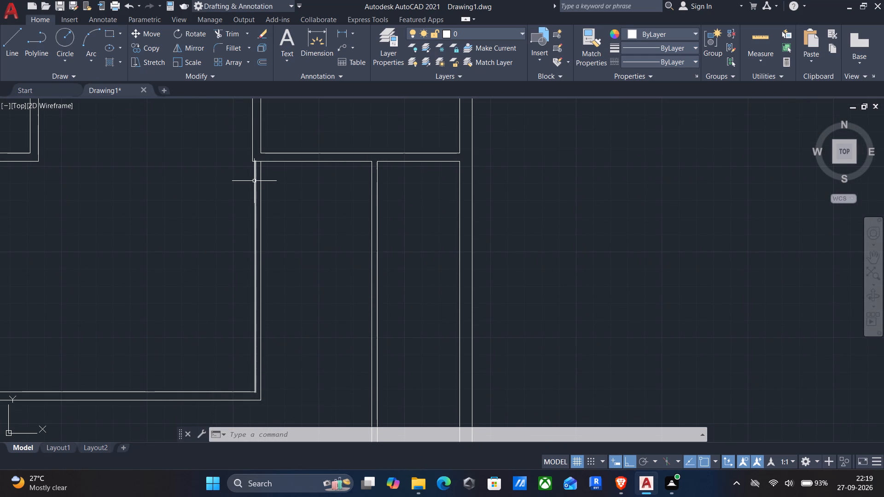
key(l)
key(Return)
click(250, 159)
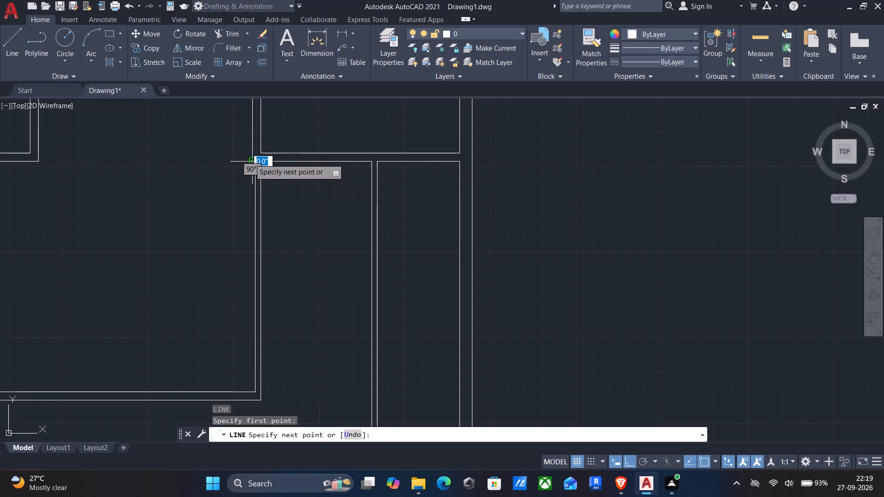
middle_drag(258, 276, 245, 217)
scroll(235, 333, up, 2)
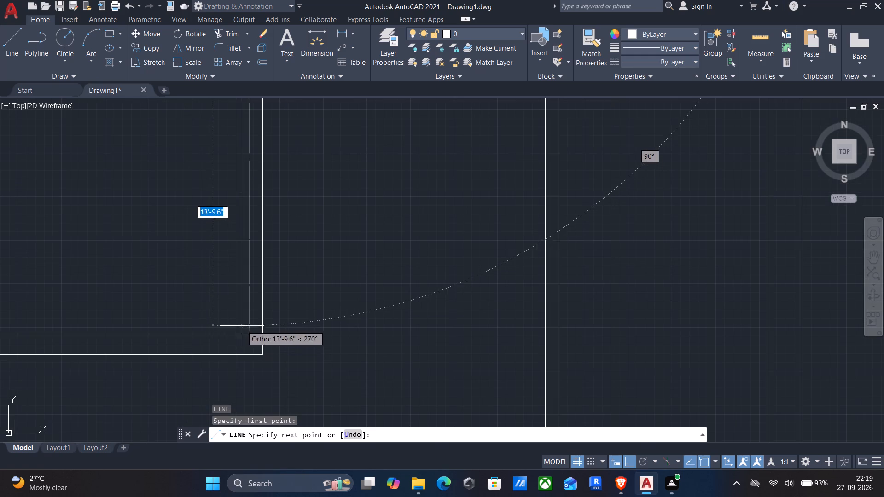
click(242, 333)
key(Return)
click(248, 308)
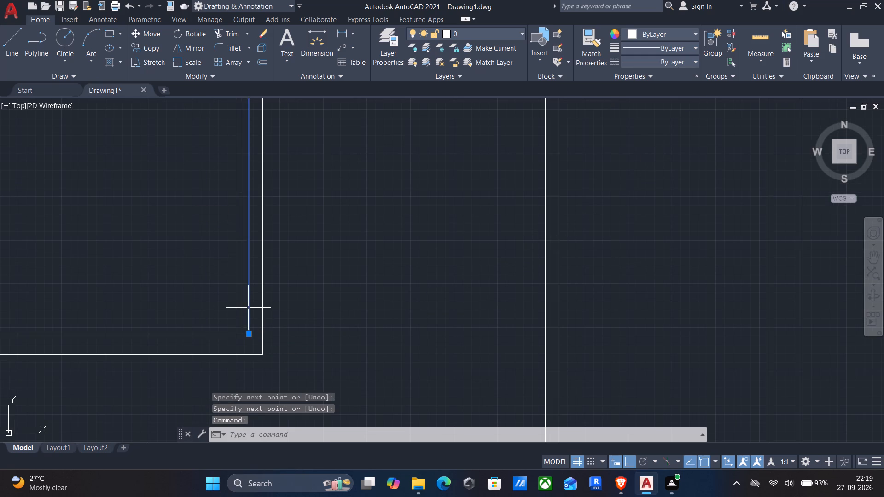
key(Delete)
Fillet the large middle room's lower wall line with the new vertical wall face at zero radius.
key(f)
key(Return)
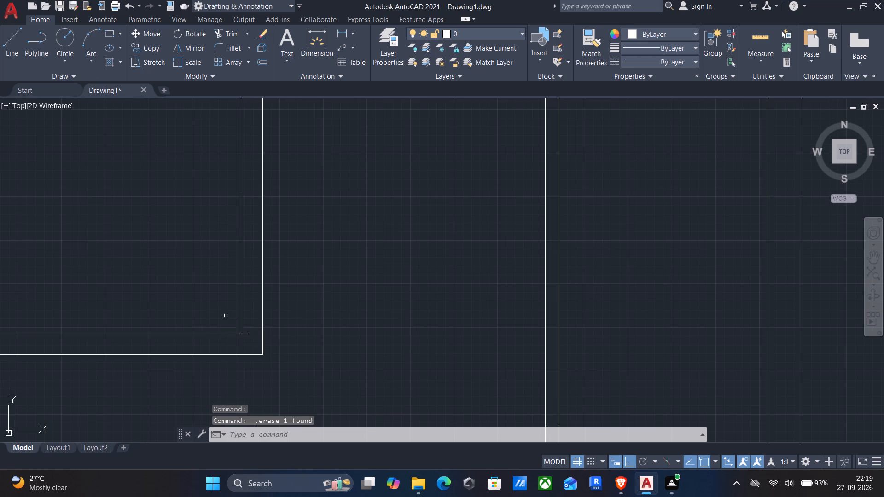
click(203, 334)
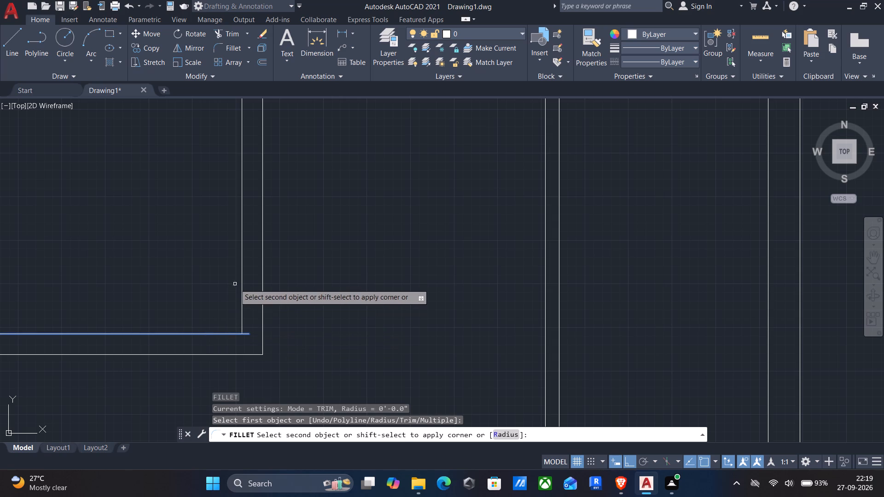
click(242, 273)
scroll(235, 270, down, 1)
middle_drag(207, 247, 220, 496)
key(Return)
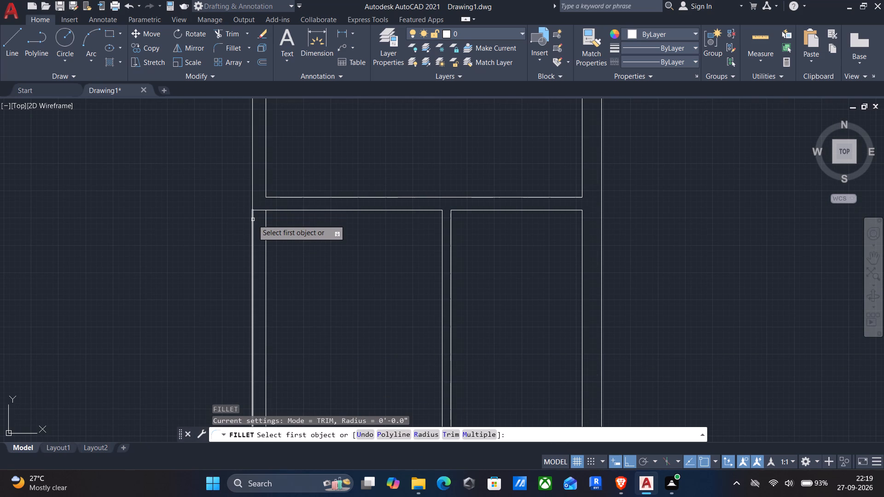
key(Escape)
Erase the two short horizontal lines across the large middle room's right-hand wall at the junction.
scroll(254, 228, down, 1)
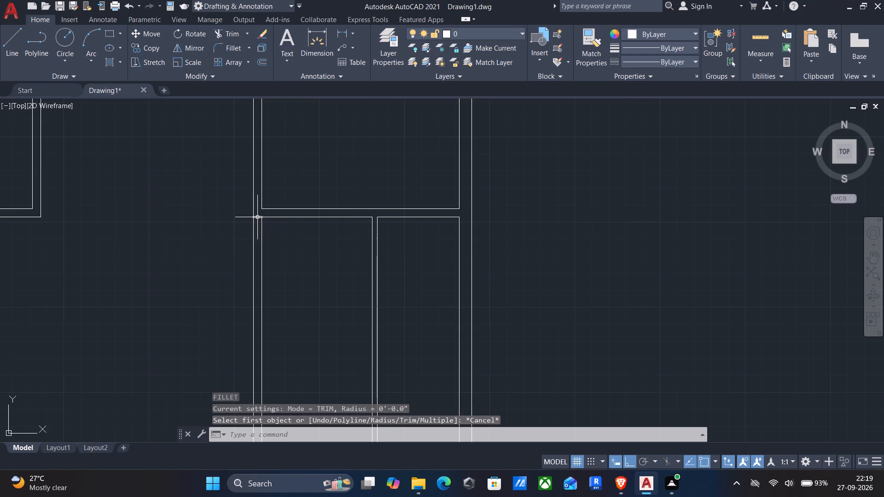
click(257, 217)
key(Delete)
scroll(248, 217, up, 3)
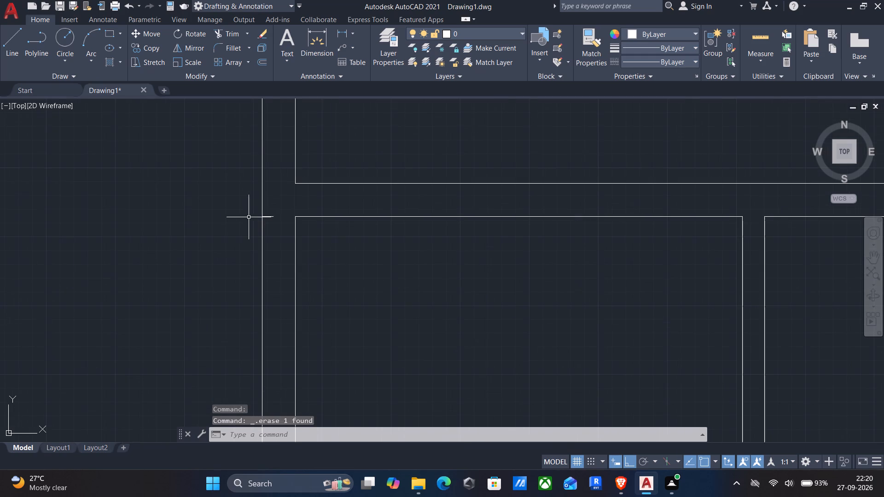
click(268, 218)
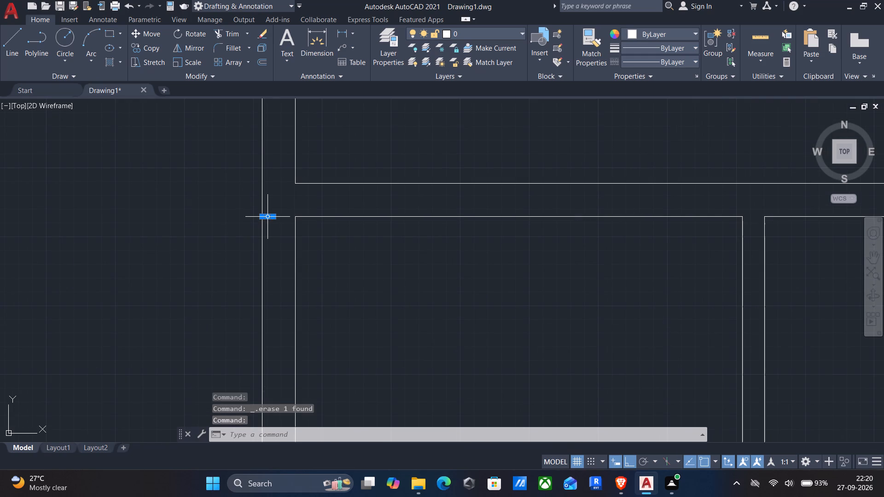
key(Delete)
Draw a 6" horizontal line from the lower left corner of the room above across to the vertical wall's left face.
scroll(258, 228, down, 2)
middle_drag(252, 240, 278, 176)
scroll(278, 175, down, 2)
middle_drag(275, 183, 278, 265)
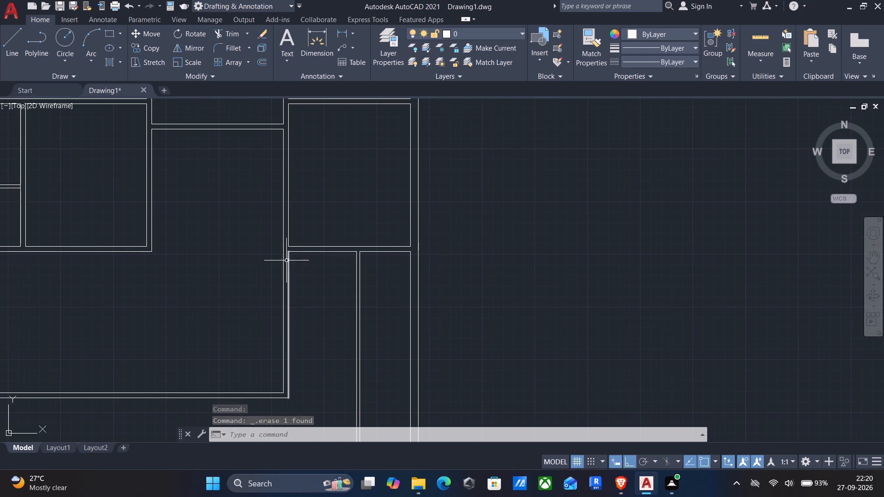
scroll(283, 255, up, 2)
scroll(267, 242, down, 2)
middle_drag(230, 248, 251, 249)
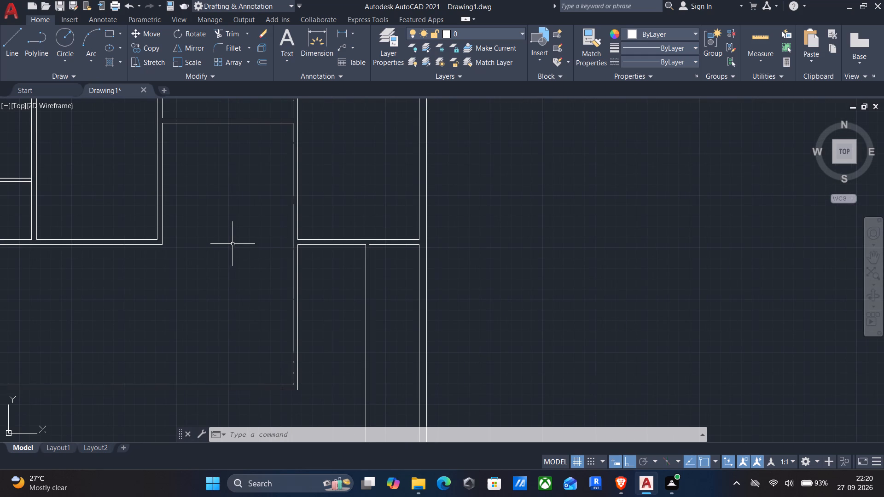
key(l)
key(Return)
scroll(280, 237, up, 3)
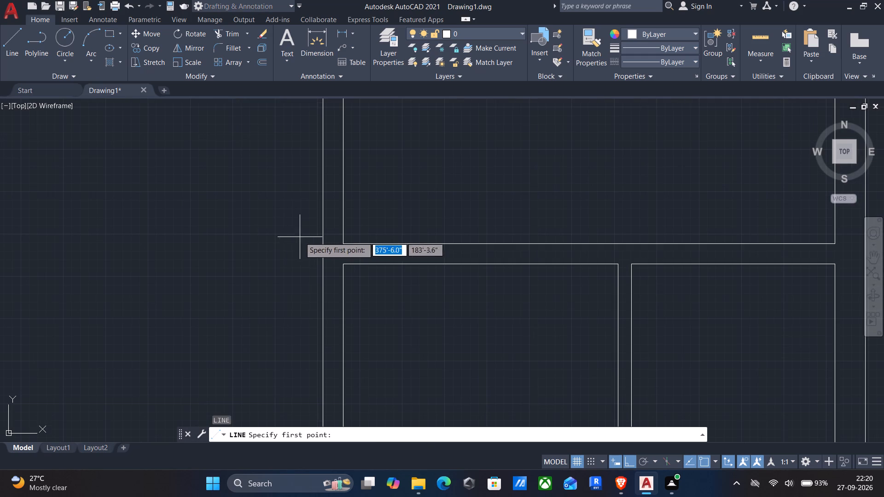
click(344, 241)
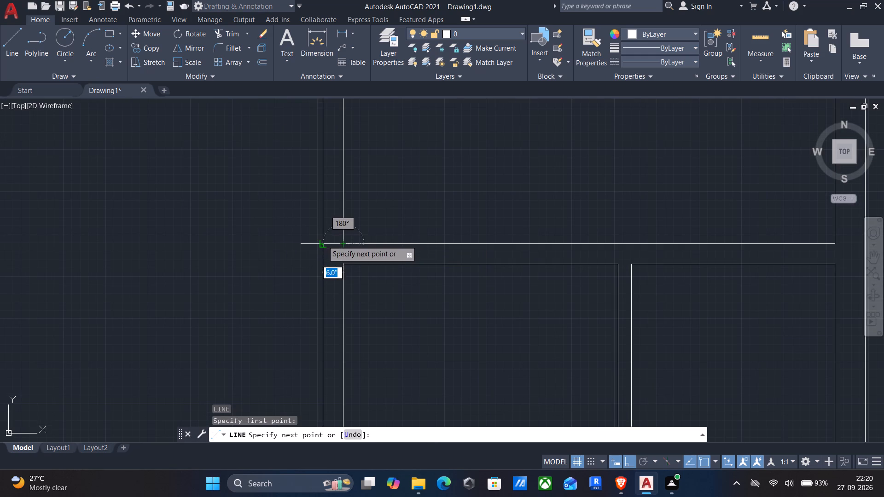
click(321, 243)
key(Return)
Offset the top line of the space below that room 9' downward, and offset the resulting line a further 6" downward.
scroll(321, 254, down, 2)
middle_drag(341, 283, 296, 285)
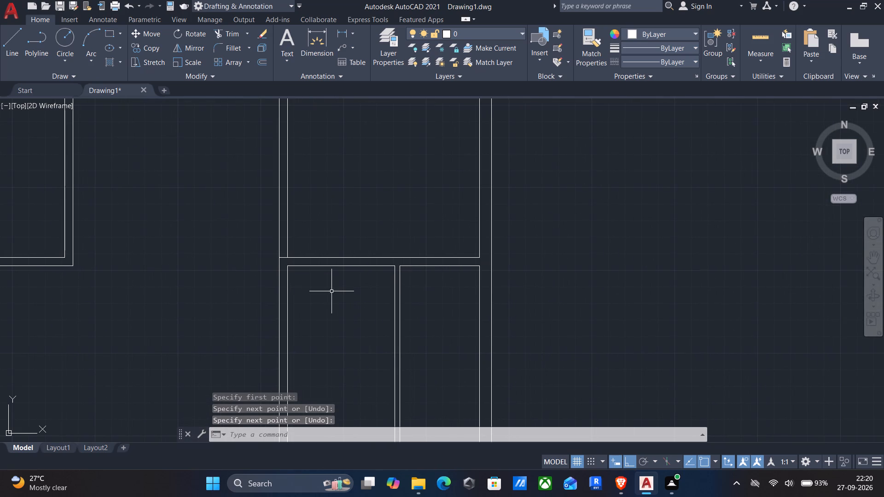
key(o)
key(Return)
click(357, 258)
click(344, 332)
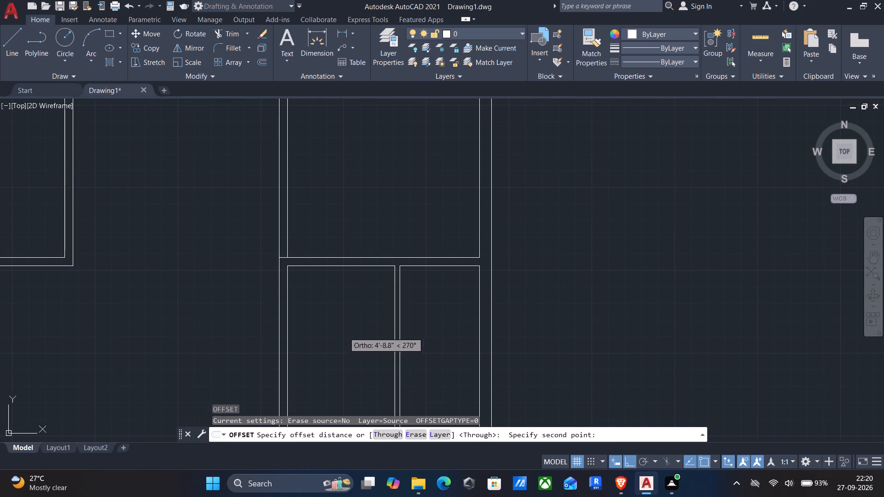
click(331, 266)
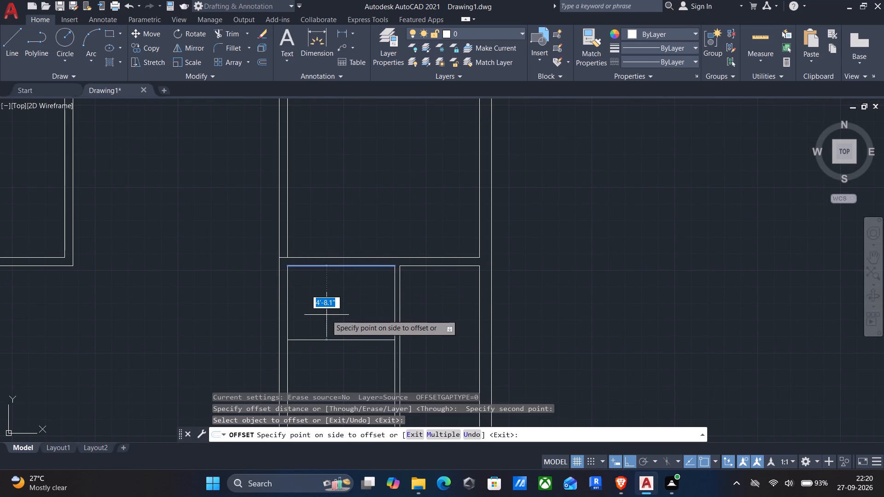
text(9')
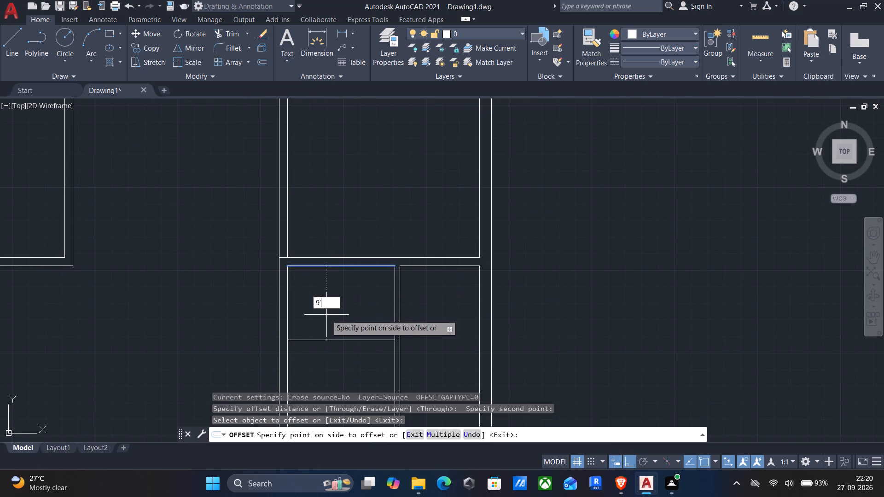
key(Return)
middle_drag(331, 314, 288, 172)
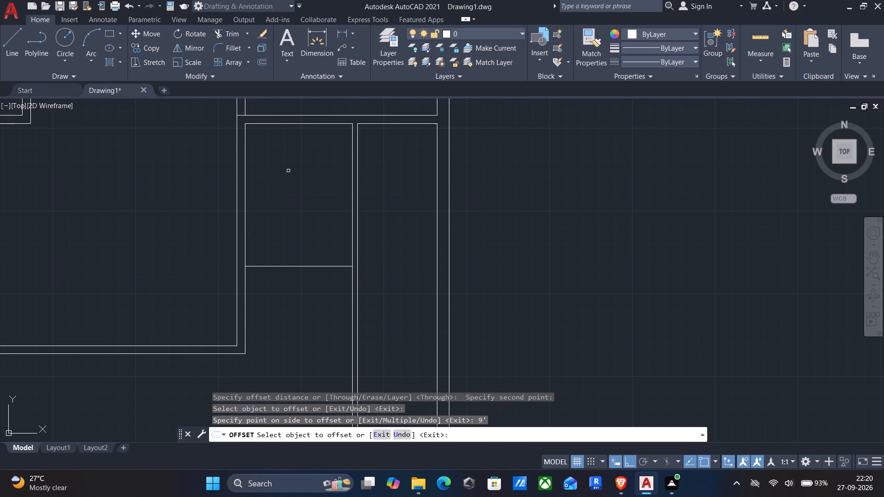
click(272, 266)
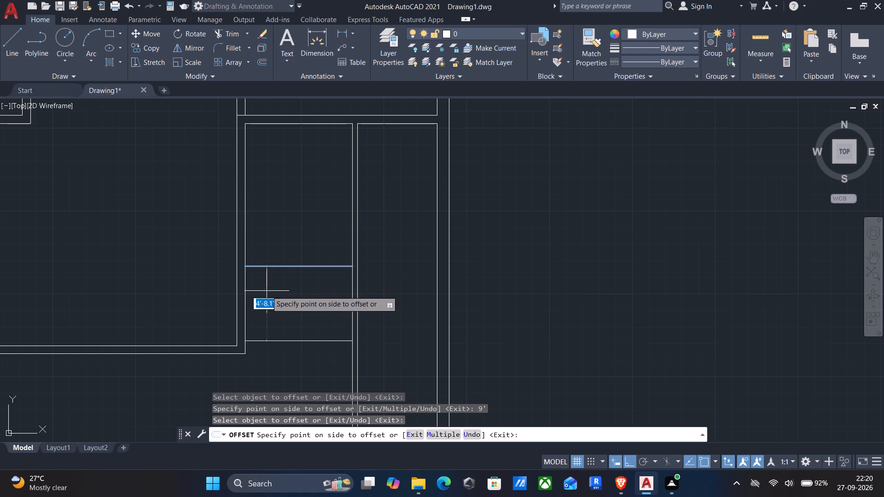
text(6")
key(Return)
key(Return)
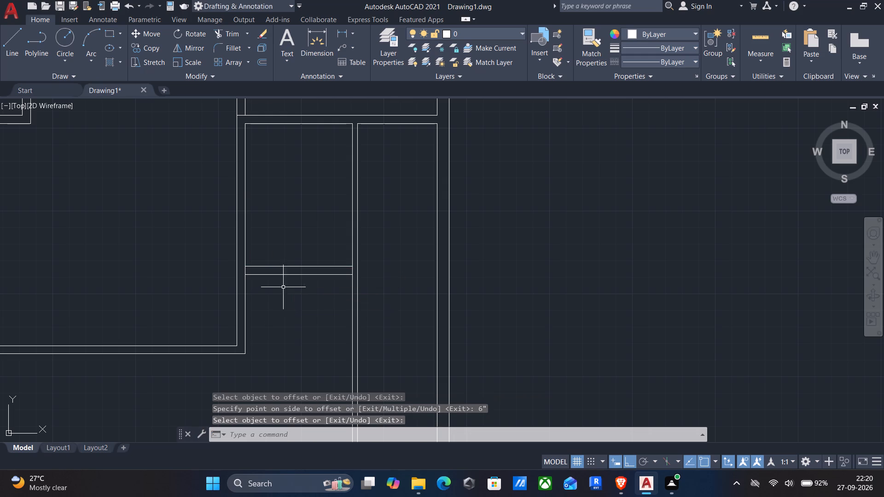
Extend both new horizontal wall lines leftward to the vertical wall's far face and rightward across the partition to the outer wall's outer face.
key(e)
key(x)
key(Return)
drag(307, 289, 325, 225)
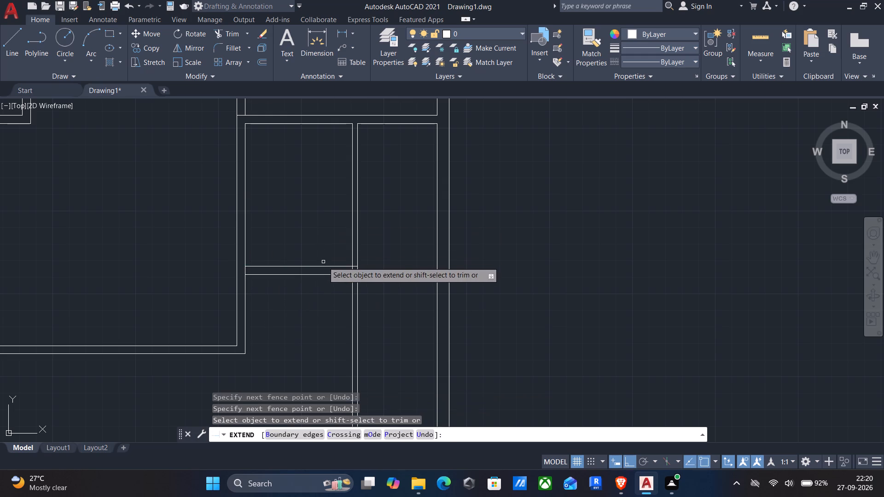
drag(329, 287, 335, 249)
drag(333, 289, 330, 261)
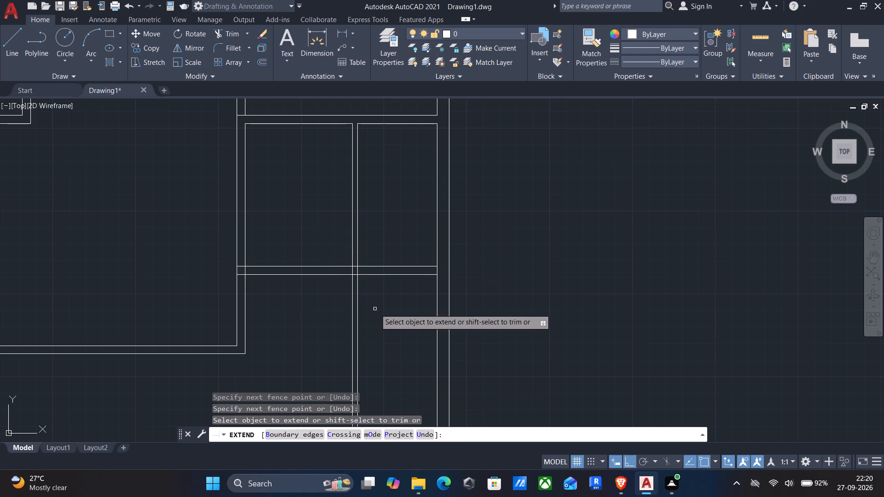
drag(383, 307, 385, 221)
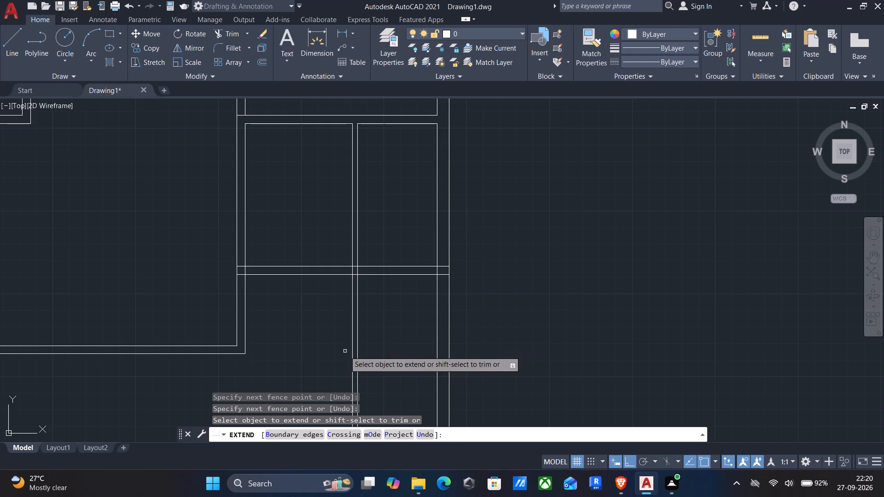
key(Escape)
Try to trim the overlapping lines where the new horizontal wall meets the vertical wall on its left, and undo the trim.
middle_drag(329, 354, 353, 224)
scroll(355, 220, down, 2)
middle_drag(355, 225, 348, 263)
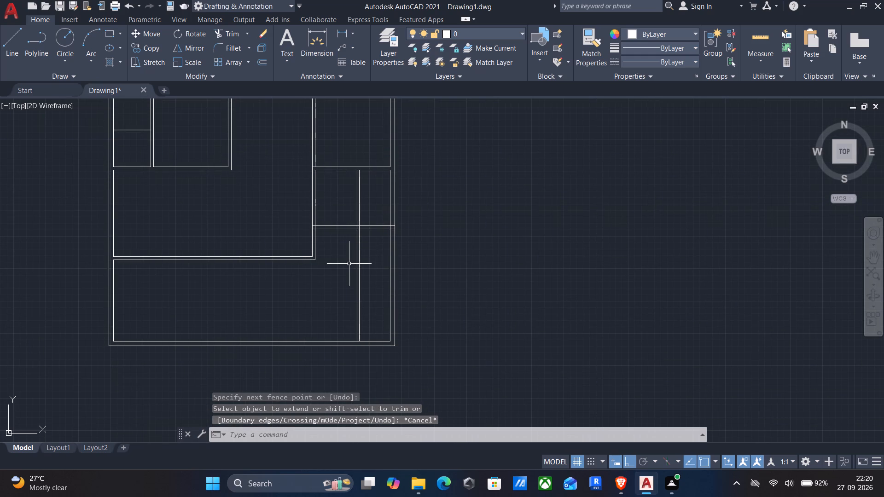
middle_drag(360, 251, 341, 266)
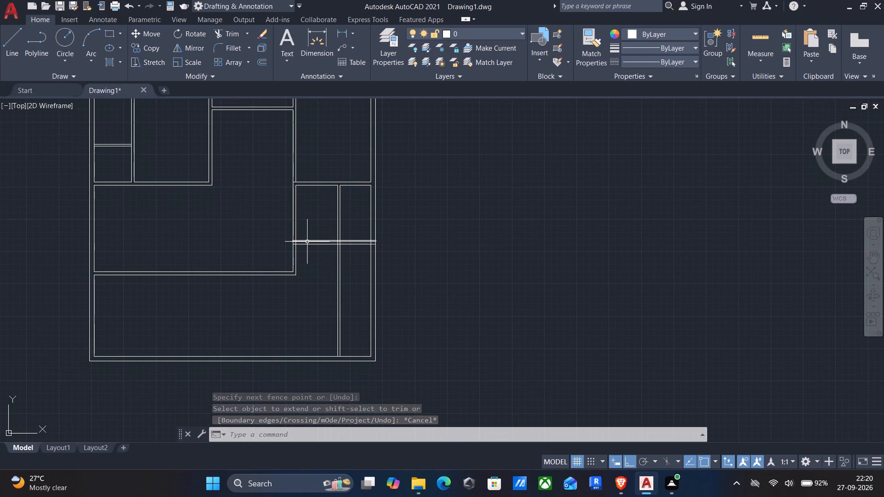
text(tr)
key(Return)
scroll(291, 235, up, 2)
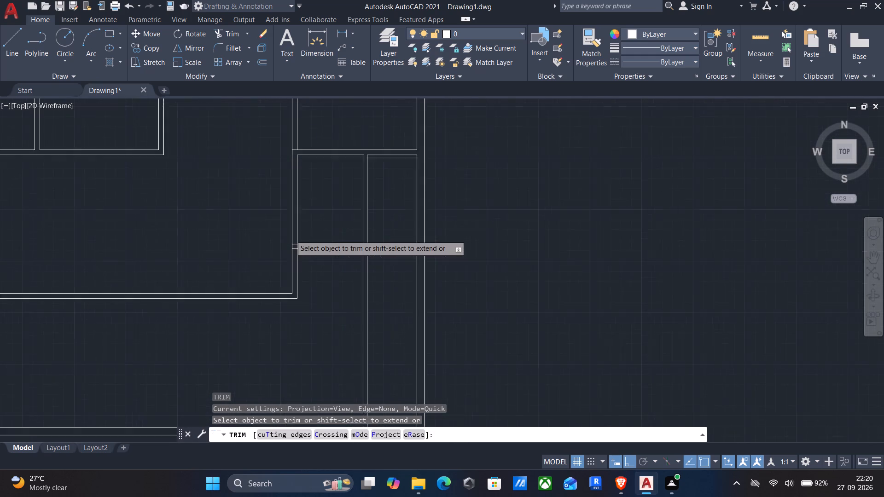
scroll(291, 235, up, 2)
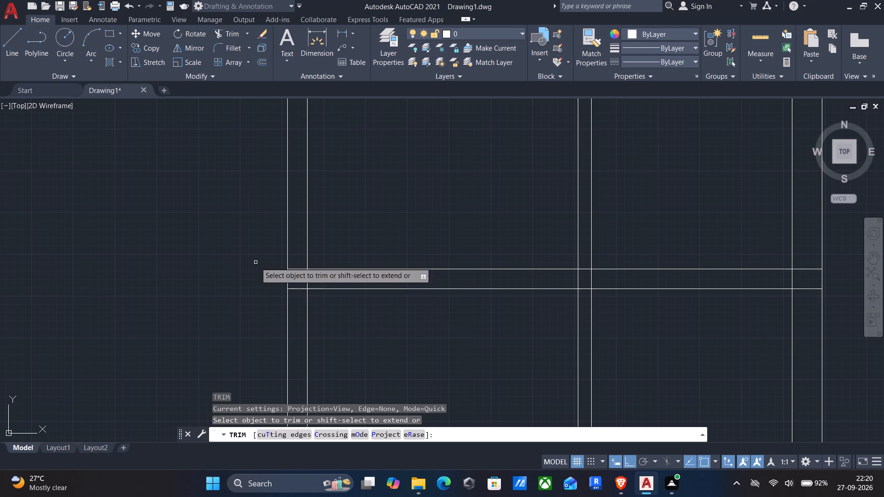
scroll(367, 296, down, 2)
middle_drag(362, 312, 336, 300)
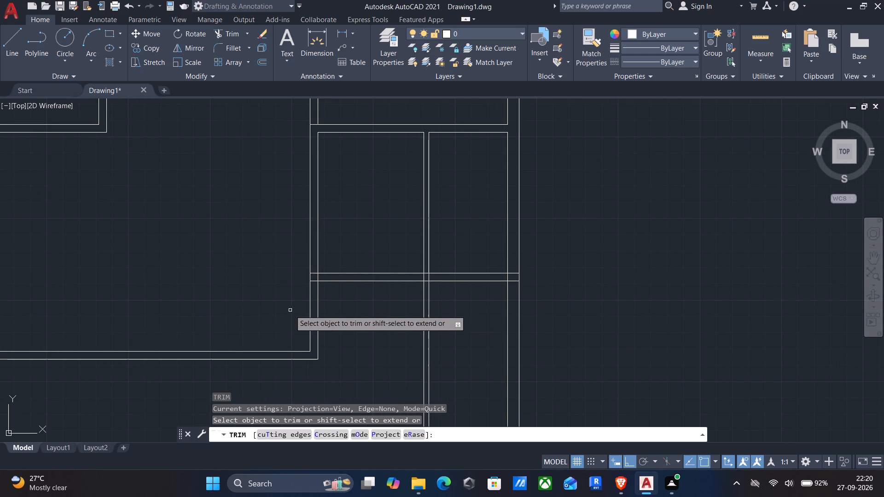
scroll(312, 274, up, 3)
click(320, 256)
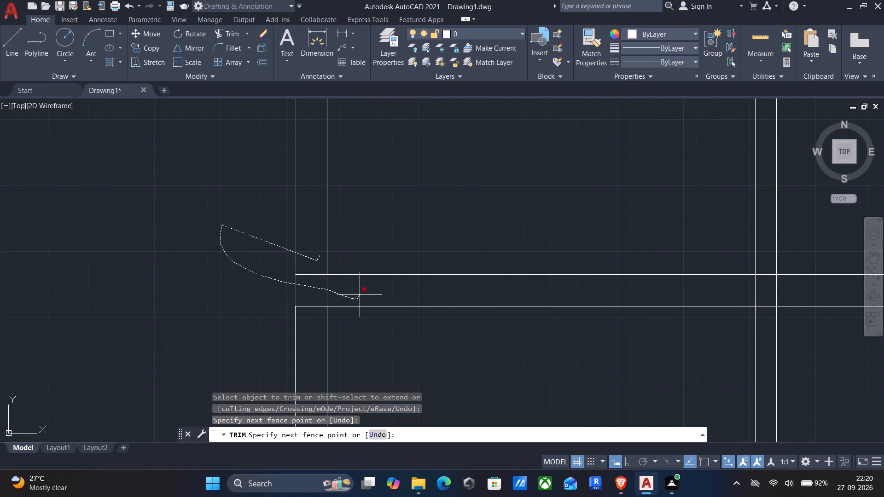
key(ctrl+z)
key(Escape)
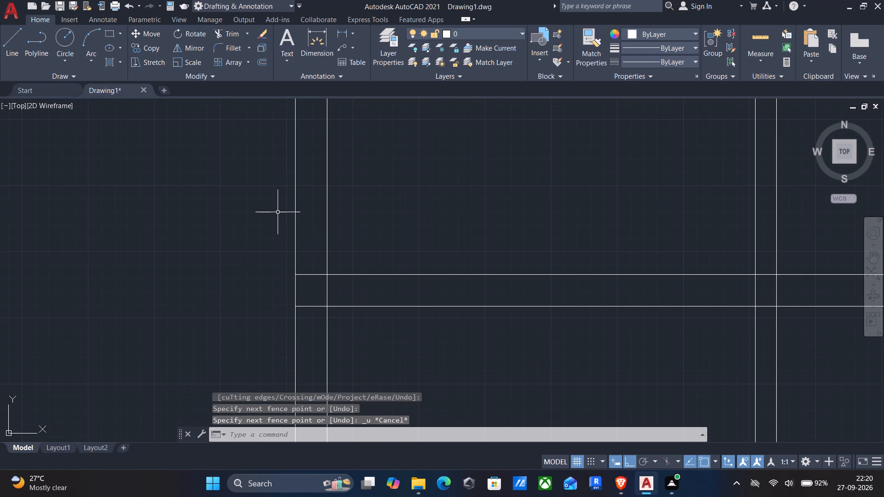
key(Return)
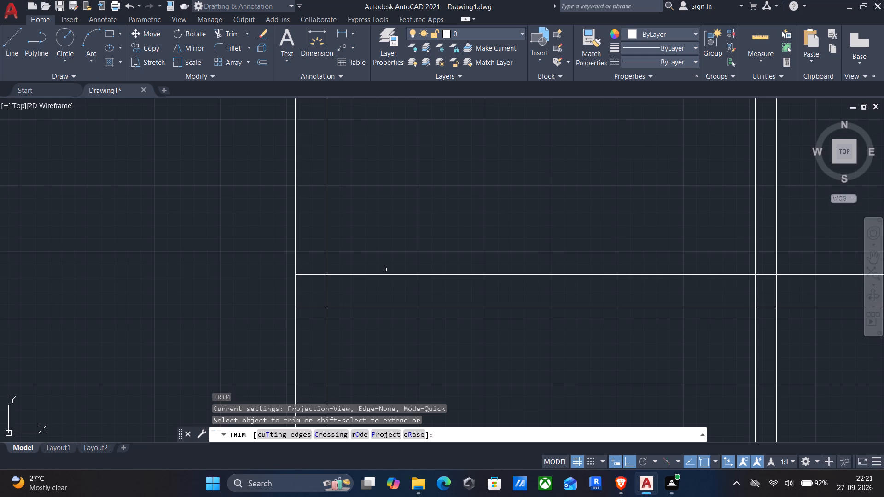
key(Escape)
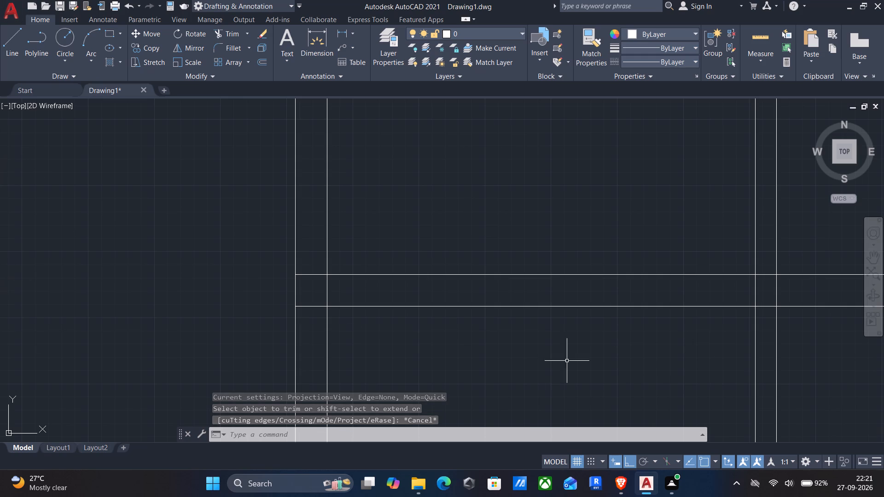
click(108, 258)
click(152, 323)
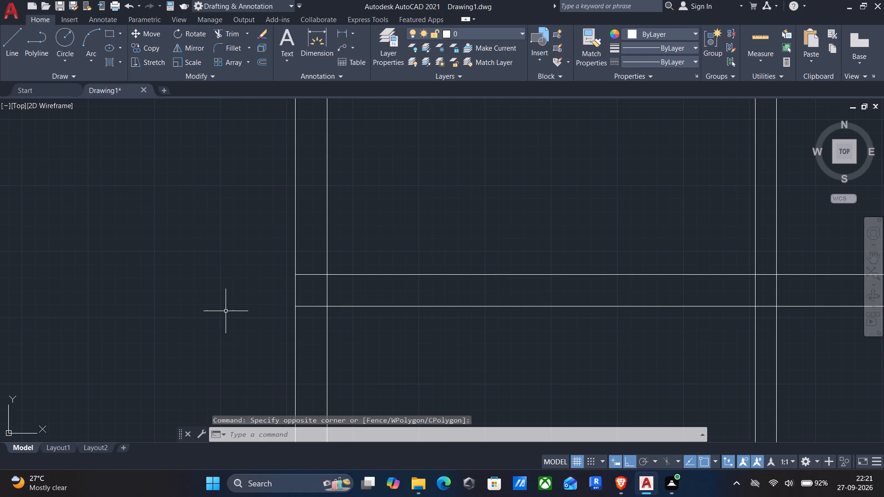
Trim the upper horizontal line inside the left vertical wall and that wall's right face between the two horizontal lines.
text(tr)
key(Return)
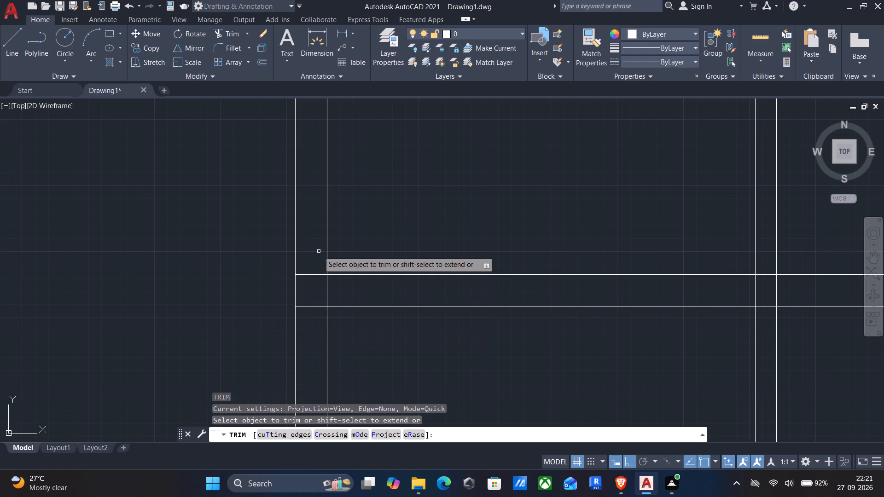
scroll(312, 266, up, 2)
drag(312, 268, 391, 316)
scroll(391, 316, down, 3)
middle_drag(413, 335, 407, 336)
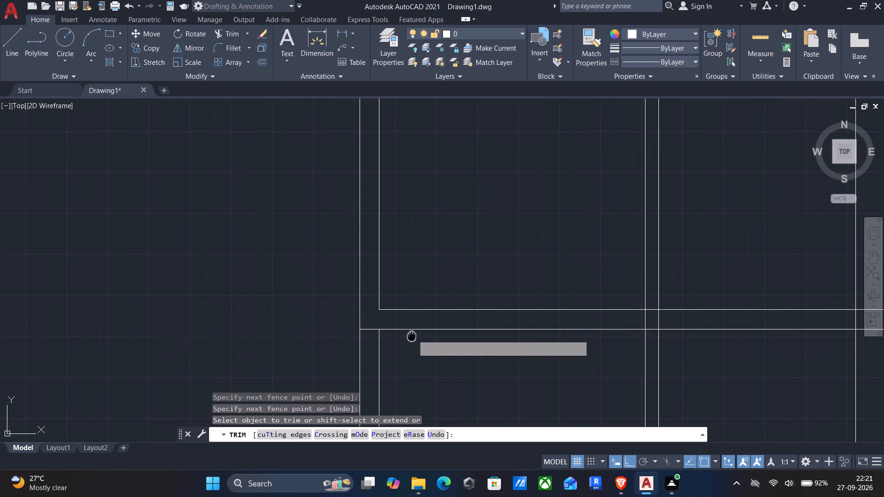
Trim all line segments inside the crossing of the new horizontal wall and the vertical partition to open the junction.
middle_drag(407, 336, 129, 253)
scroll(389, 241, up, 3)
drag(388, 233, 222, 230)
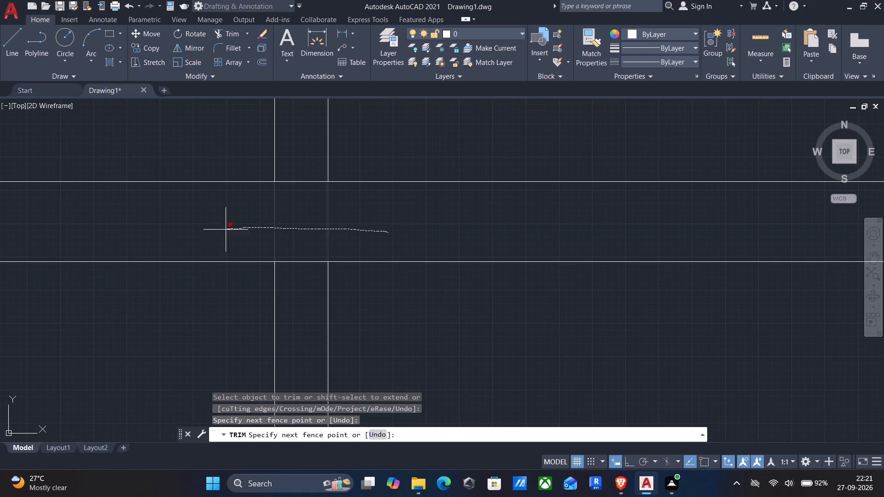
drag(222, 230, 218, 231)
drag(296, 163, 302, 285)
scroll(302, 286, down, 2)
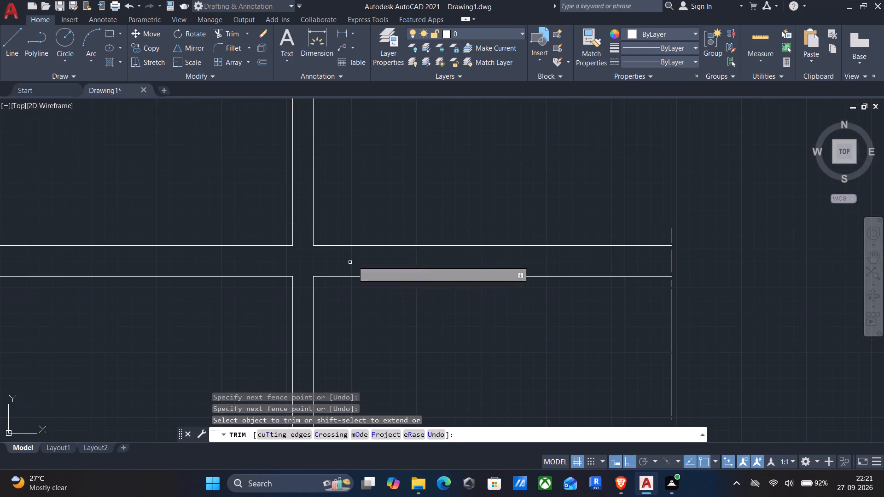
Trim both horizontal lines inside the right outer wall and the outer wall's inner face between them.
scroll(630, 245, up, 2)
drag(655, 220, 660, 357)
drag(658, 312, 658, 311)
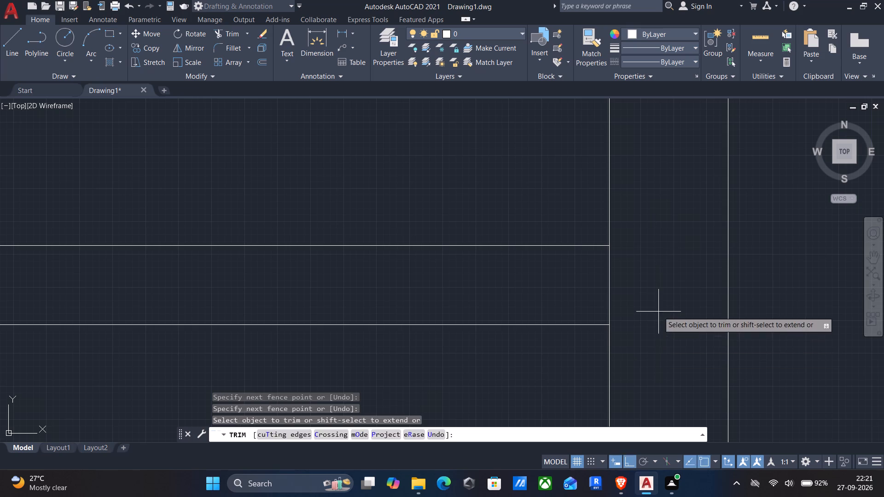
drag(658, 311, 505, 303)
Trim away both partition lines below the new horizontal wall.
scroll(505, 303, down, 2)
middle_drag(459, 360, 484, 299)
middle_drag(455, 328, 488, 237)
scroll(489, 237, down, 2)
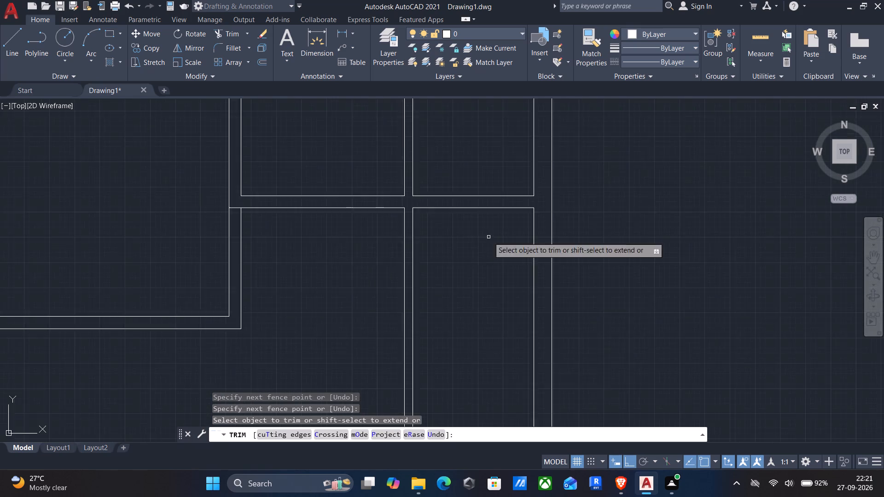
scroll(489, 237, down, 1)
middle_drag(454, 284, 497, 265)
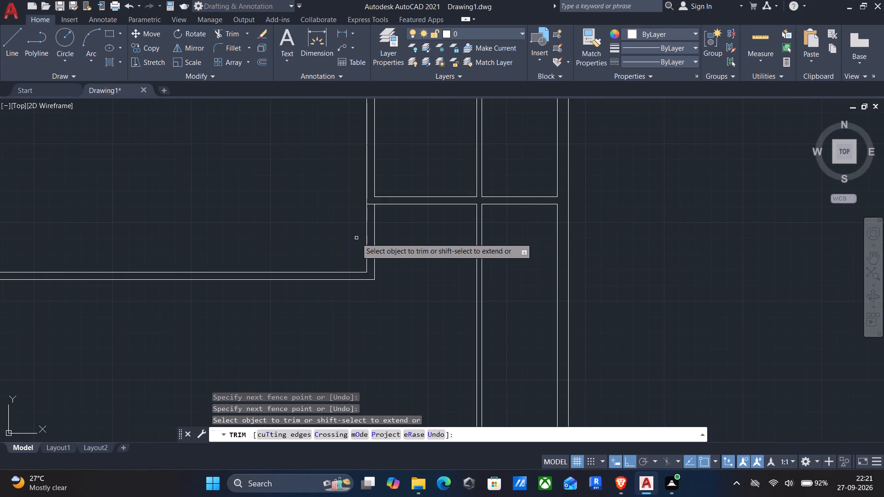
middle_drag(413, 257, 406, 201)
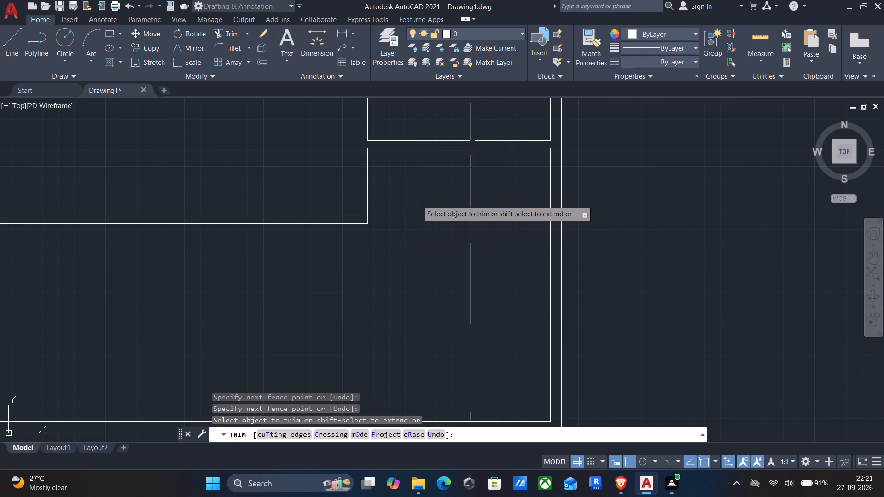
drag(497, 220, 411, 239)
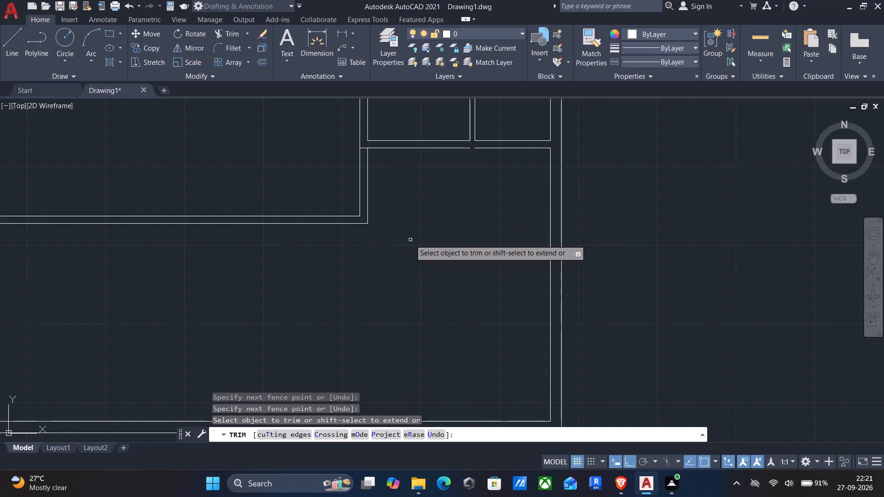
Extend the horizontal wall's lower line across the gap left by the removed partition.
key(Escape)
text(ex)
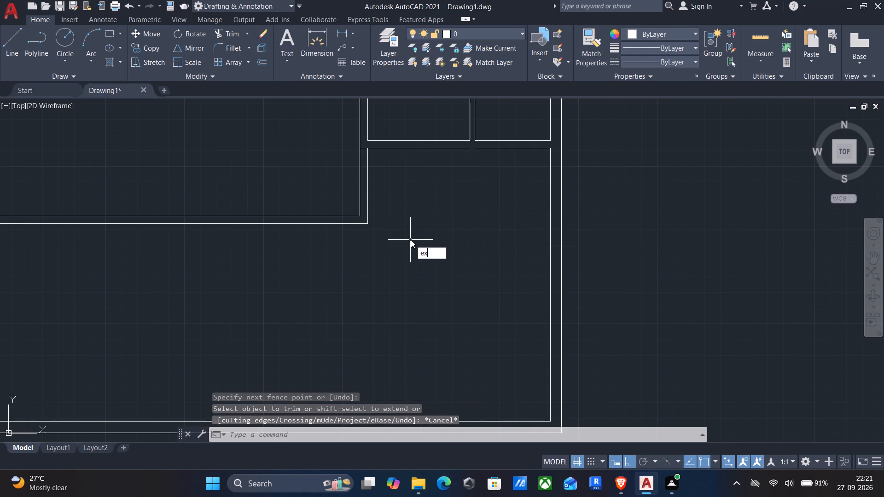
key(Return)
click(454, 147)
scroll(449, 196, down, 1)
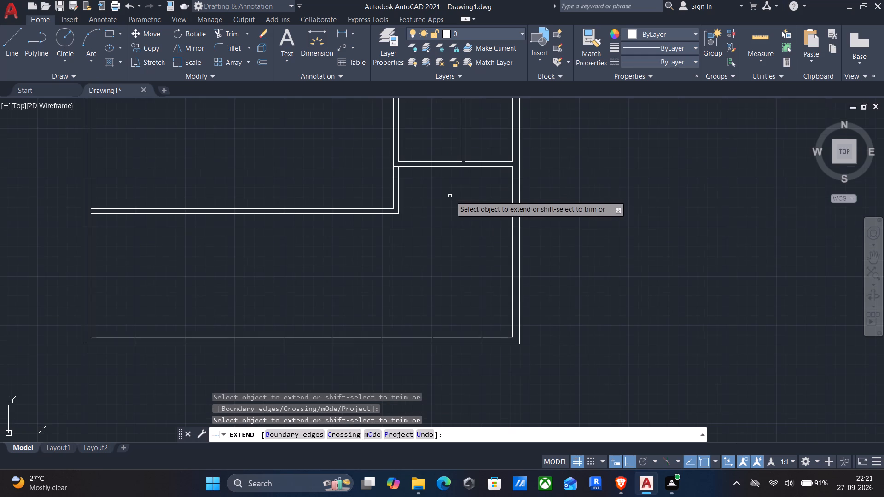
middle_drag(422, 235, 454, 207)
scroll(450, 210, down, 1)
key(Return)
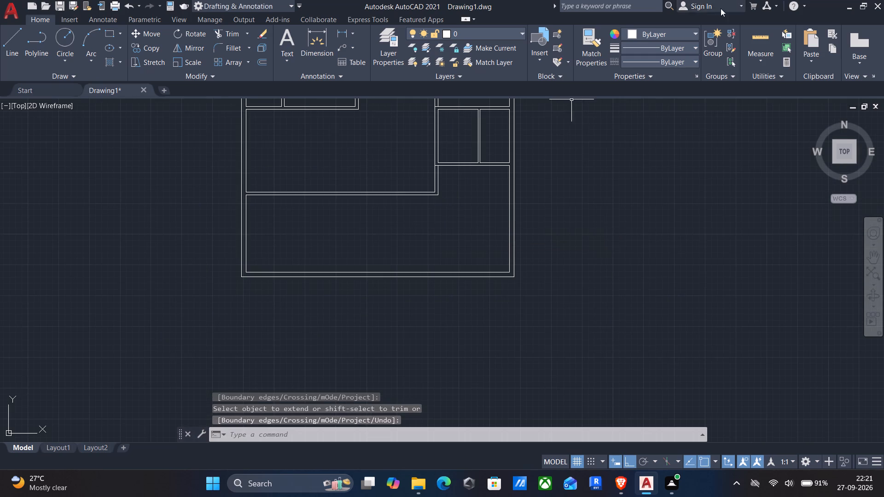
Measure the bottom L-shaped space with the quick measure tool.
click(755, 36)
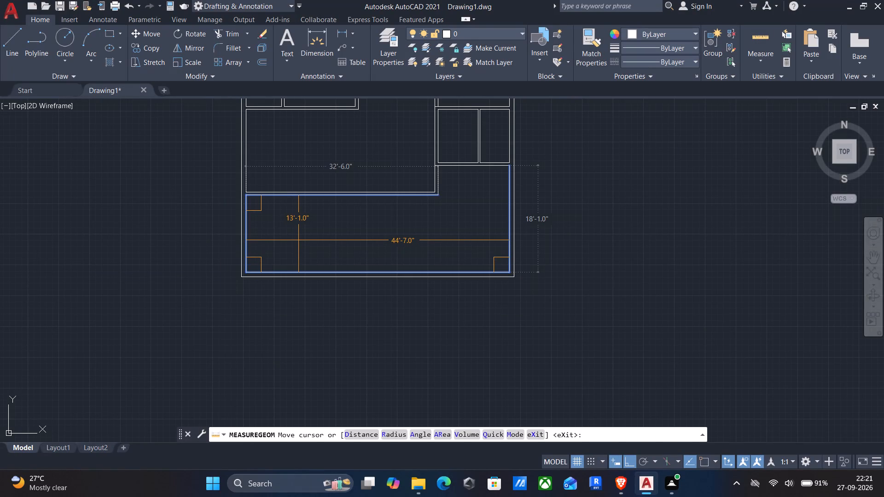
key(Escape)
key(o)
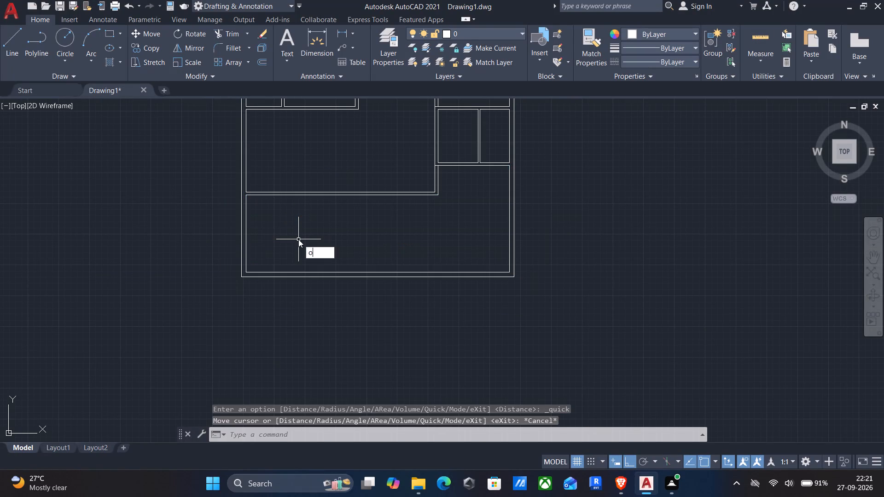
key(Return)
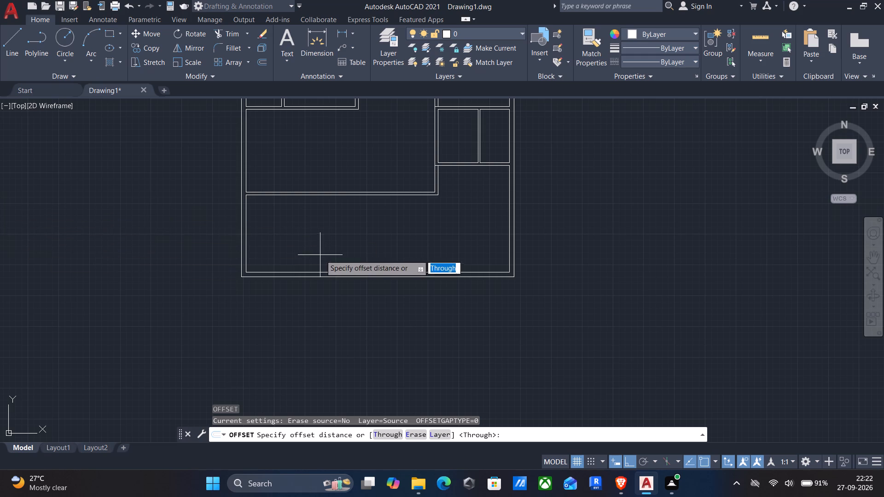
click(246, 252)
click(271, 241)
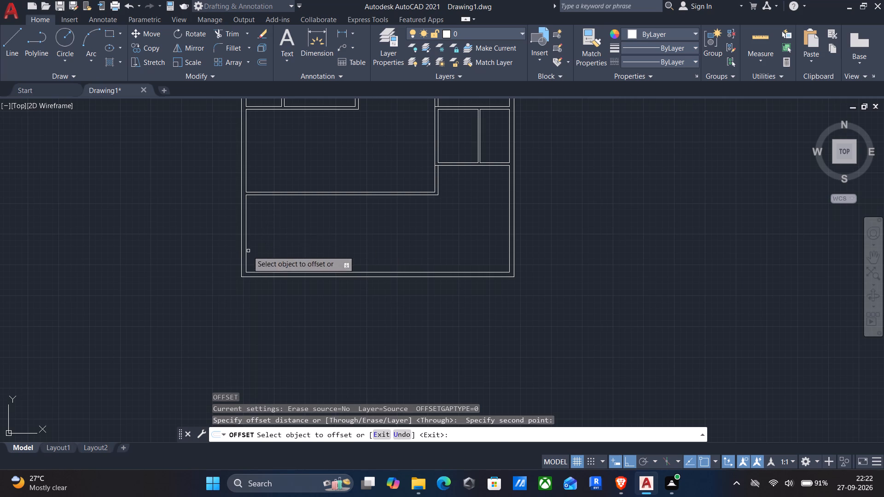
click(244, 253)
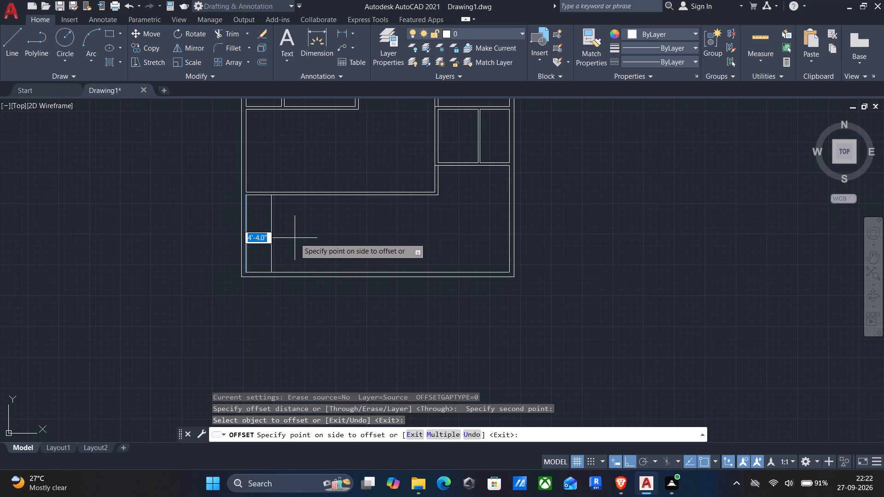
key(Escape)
Measure the bottom L-shaped space again with the quick measure tool.
click(754, 42)
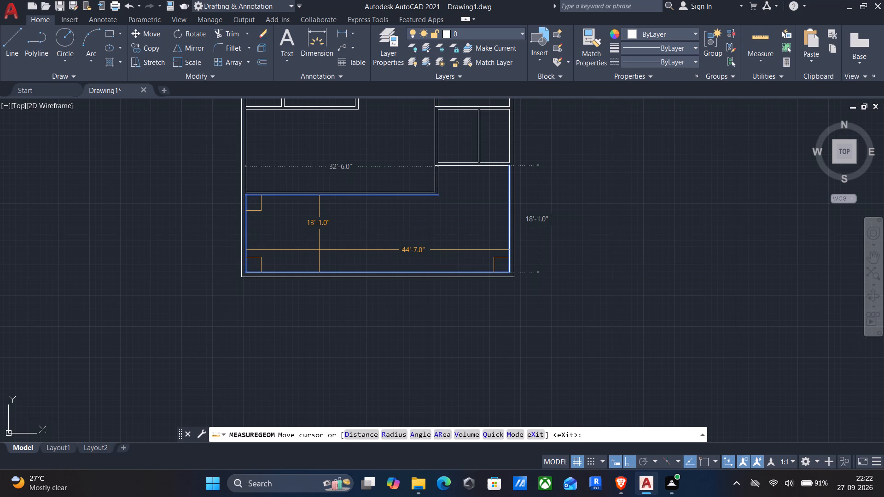
key(Escape)
Offset the bottom space's left inner wall line 17' to the right.
key(o)
key(Return)
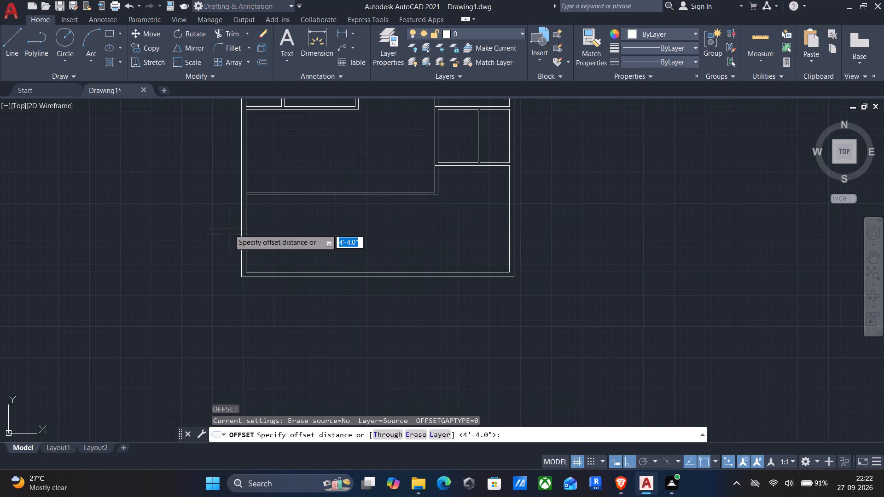
drag(235, 227, 252, 215)
click(258, 208)
click(247, 221)
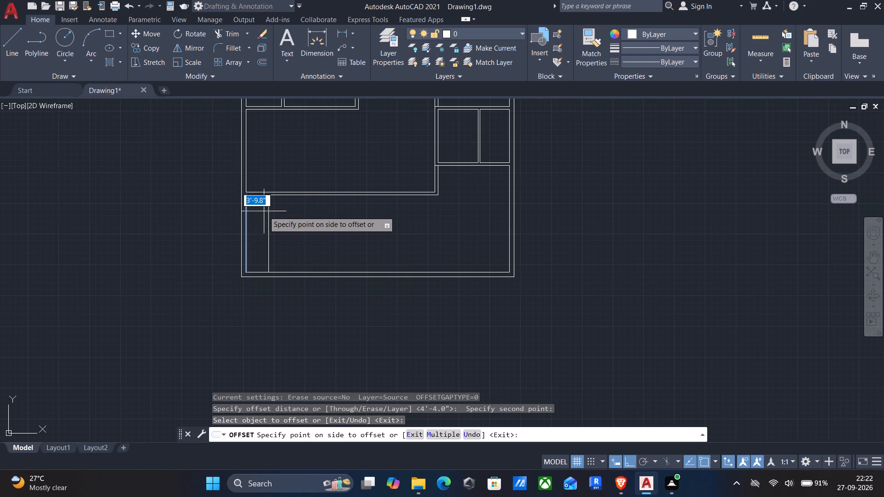
text(17')
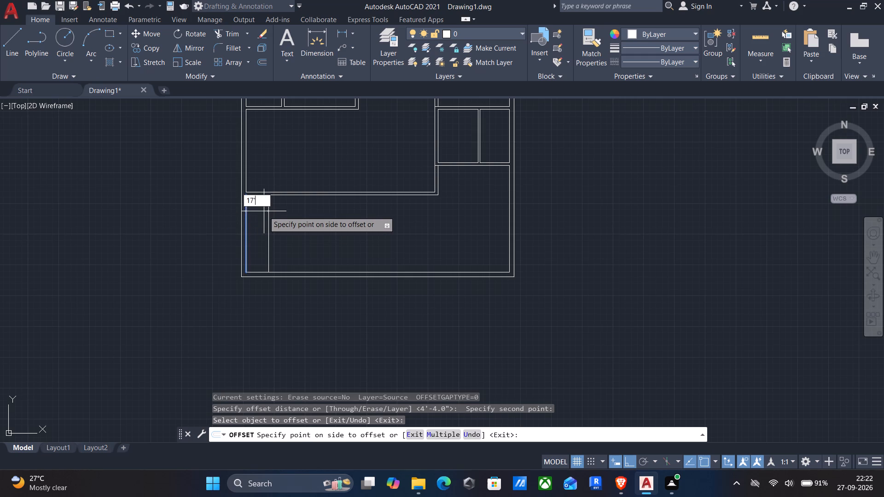
key(Return)
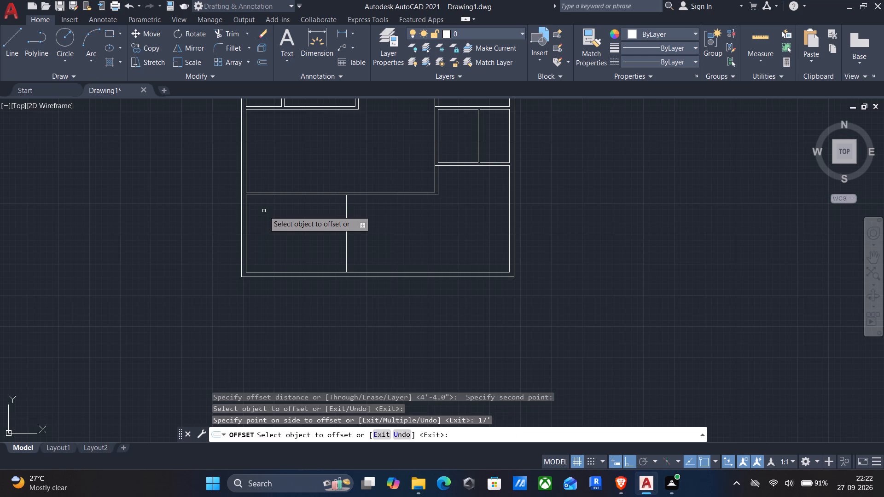
Offset the bottom space's right inner wall line 12'1" to the left.
middle_drag(264, 211, 248, 268)
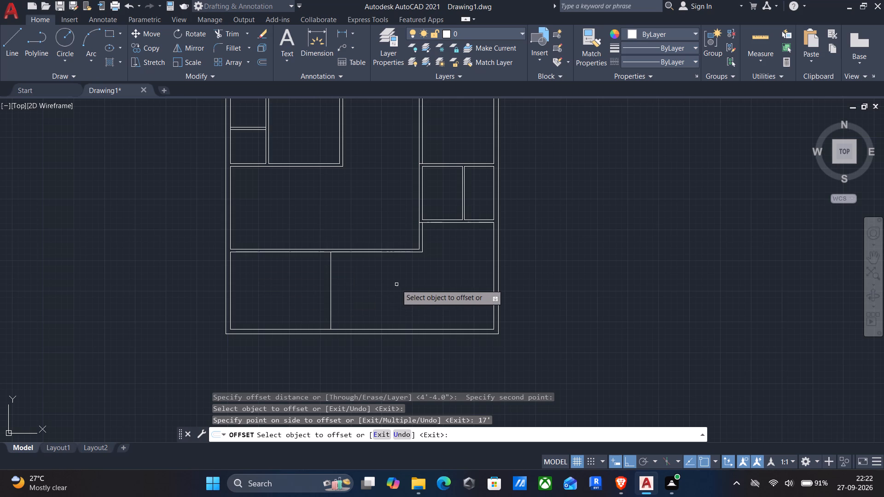
click(494, 282)
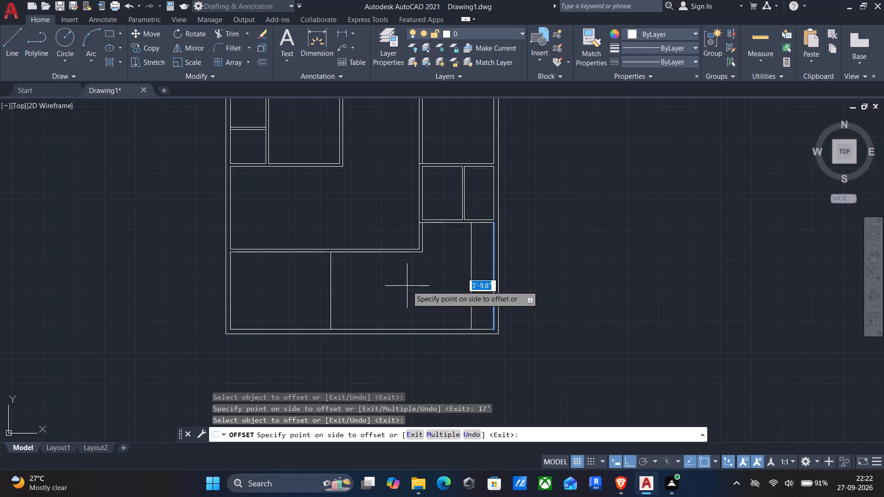
text(12)
text('1")
key(Return)
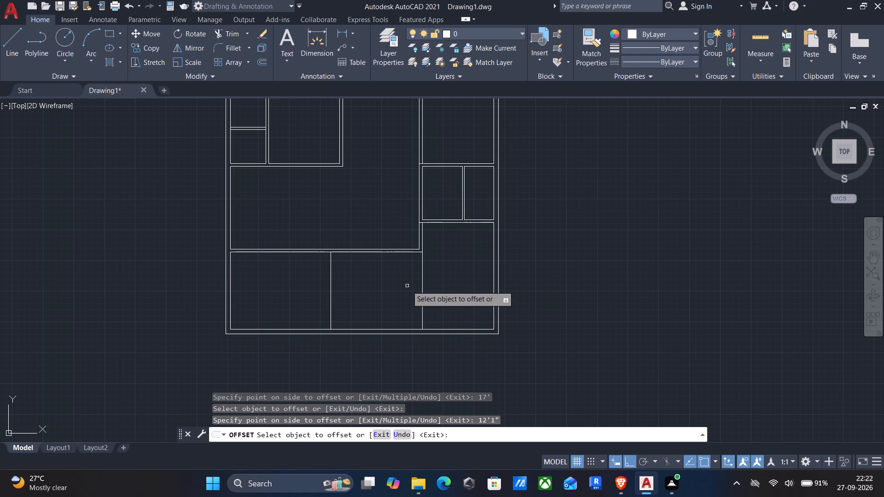
Offset the top wall line of the bottom-right space 12'9" downward.
click(443, 222)
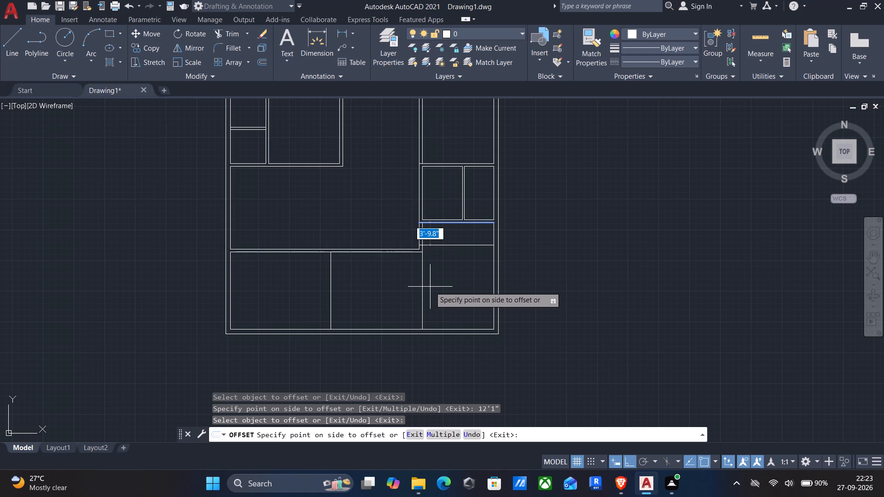
text(12')
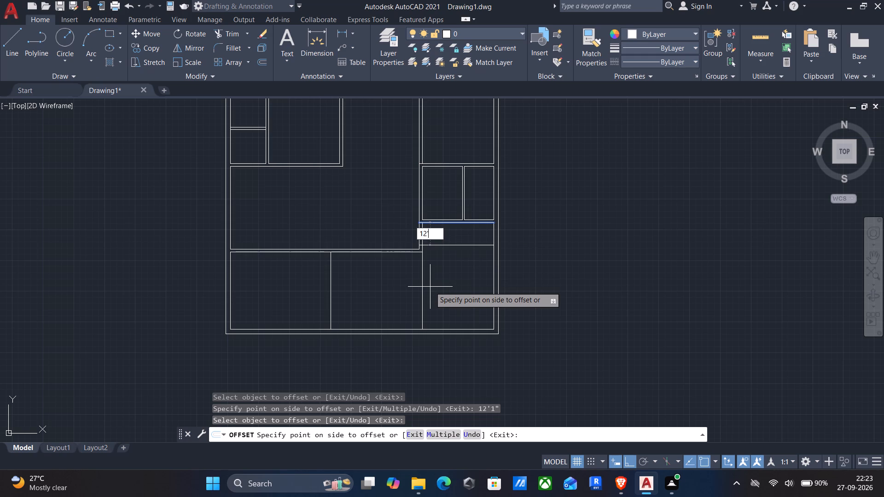
text(9")
key(Return)
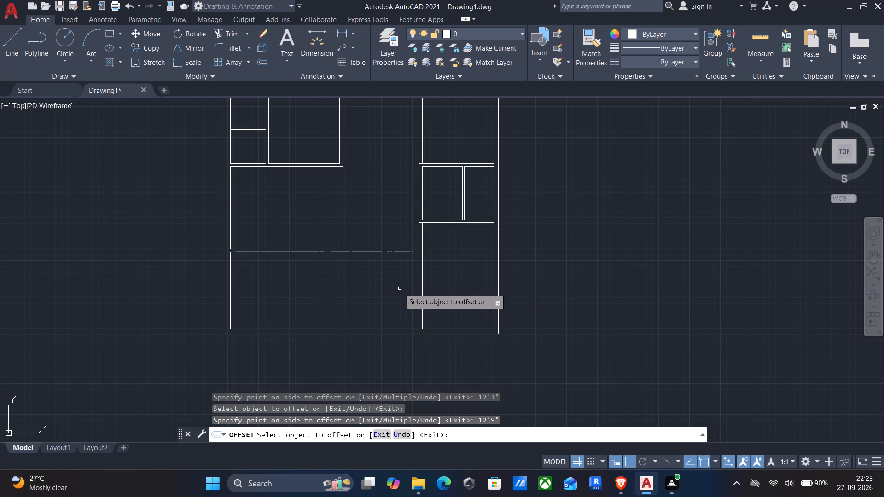
Offset the left vertical partition line of the bottom space 6" to the right.
click(332, 304)
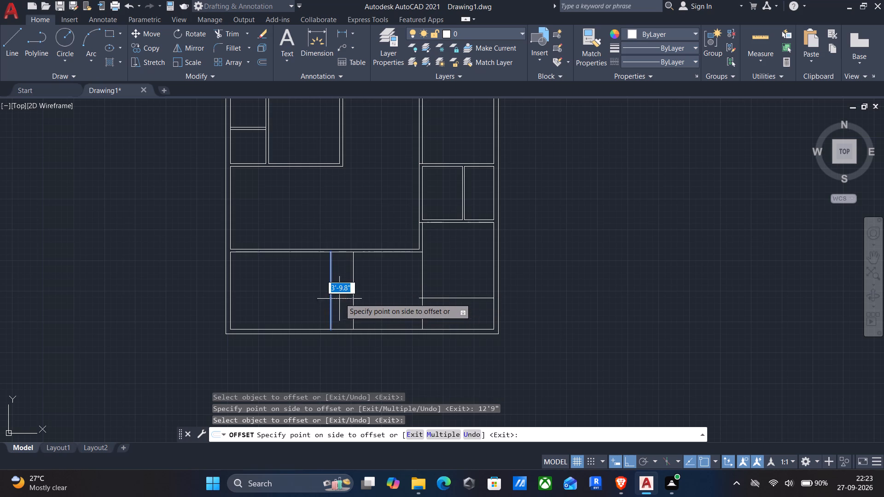
key(6)
key(shift+quotedbl)
key(Return)
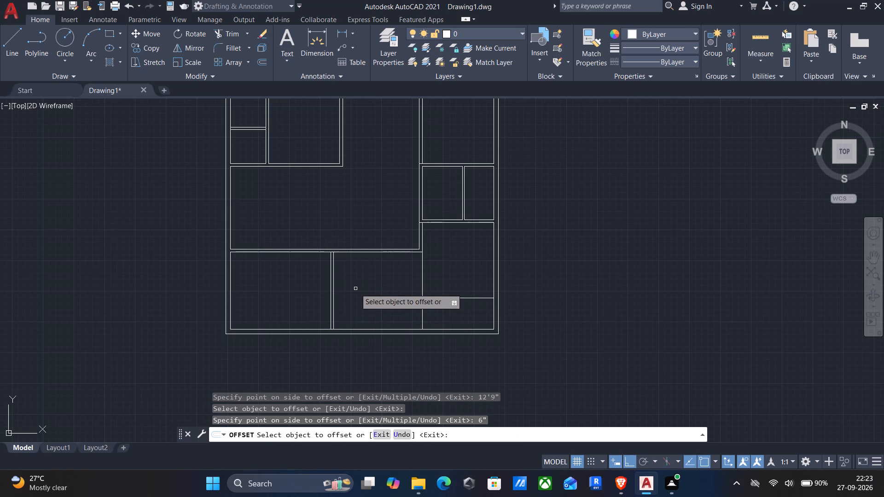
Offset the right line of the 6" partition 9' to the right.
click(332, 302)
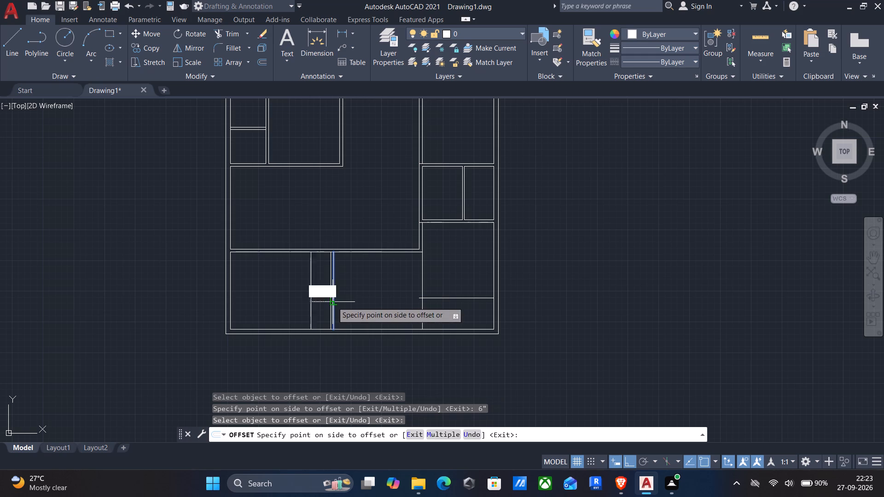
text(9')
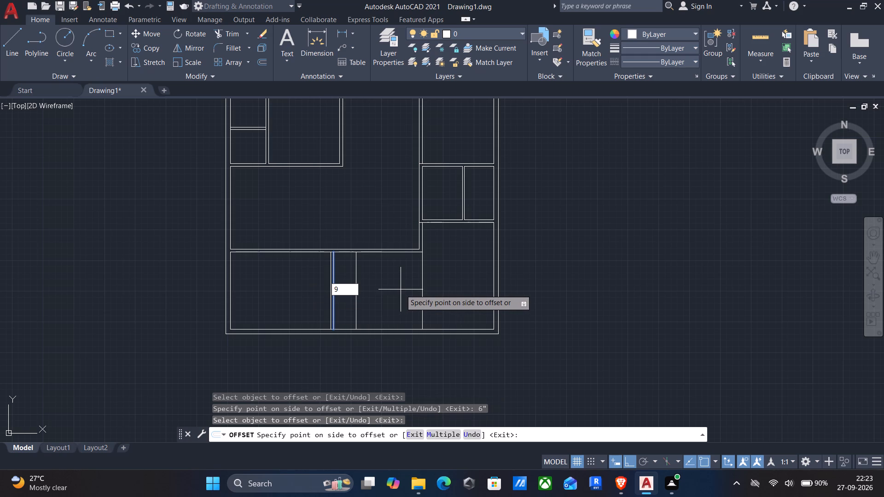
key(Return)
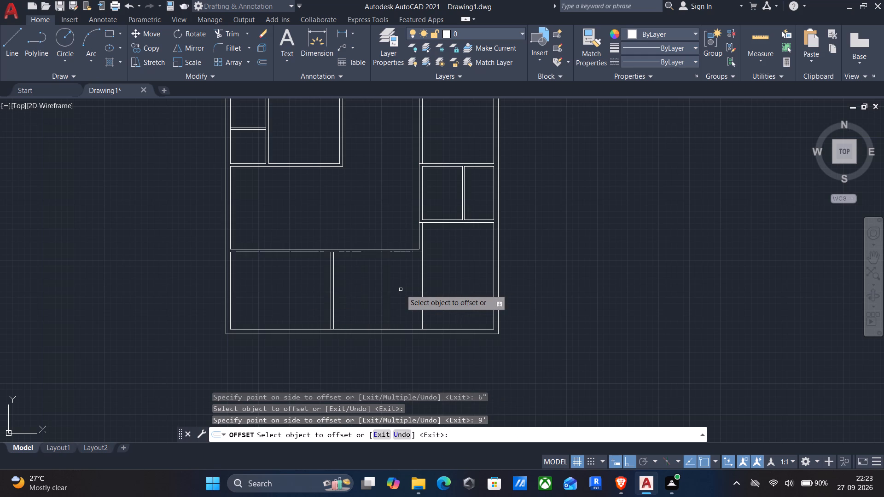
Measure the narrow space between the newest partition line and the right vertical line with the quick measure tool.
click(755, 38)
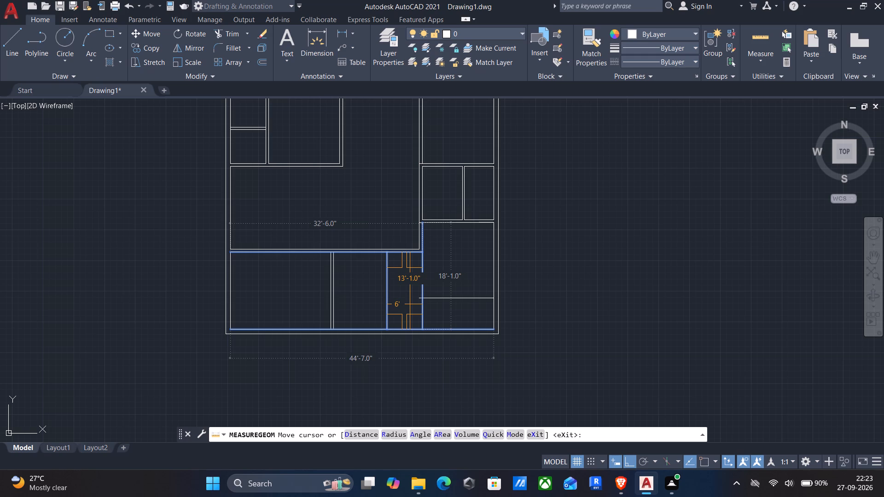
key(Escape)
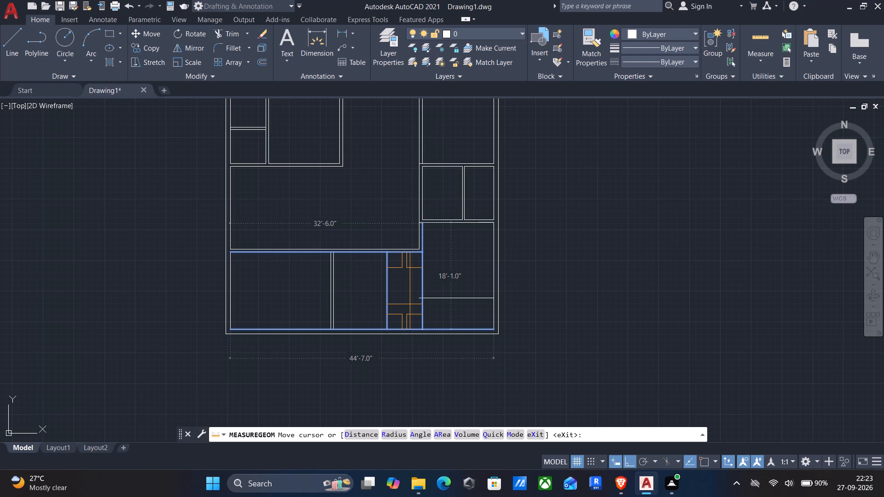
Offset the newest vertical partition line, the left edge of the narrow space, 4" to the right.
key(o)
key(Return)
drag(374, 321, 379, 317)
click(405, 298)
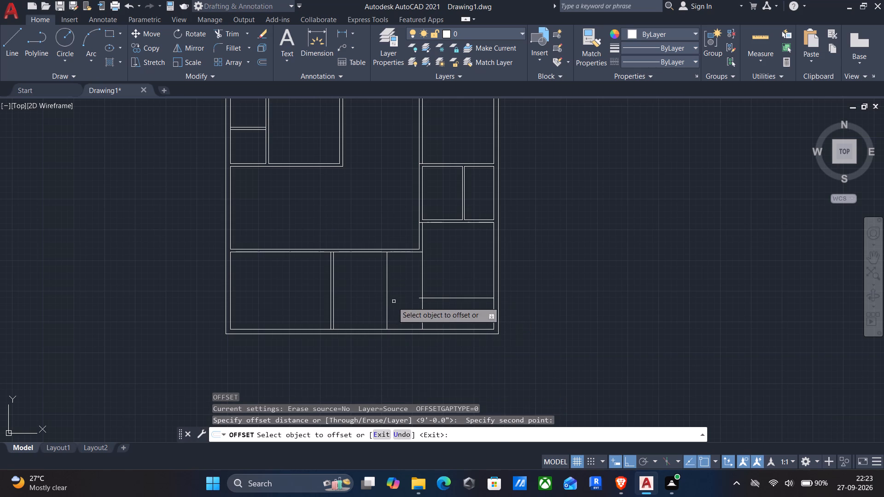
click(385, 305)
text(4")
key(Return)
Offset the vertical line at the narrow space's right edge 4" to the left.
click(424, 283)
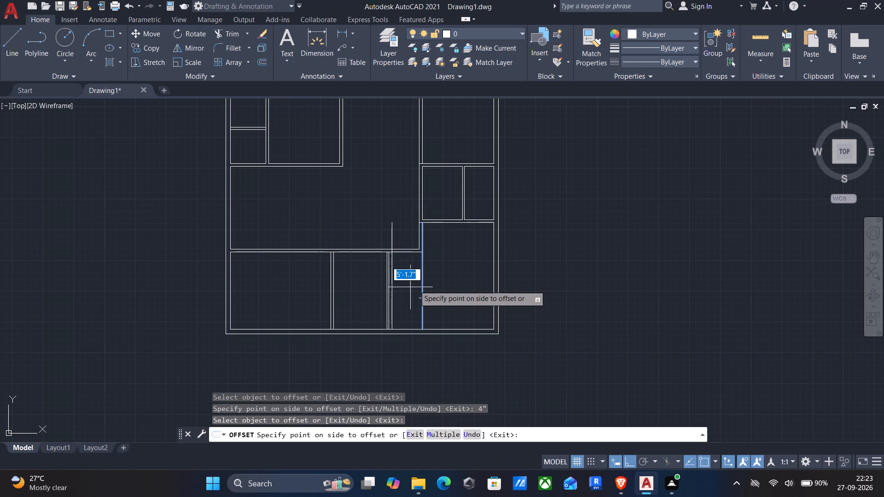
text(4")
key(Return)
key(Return)
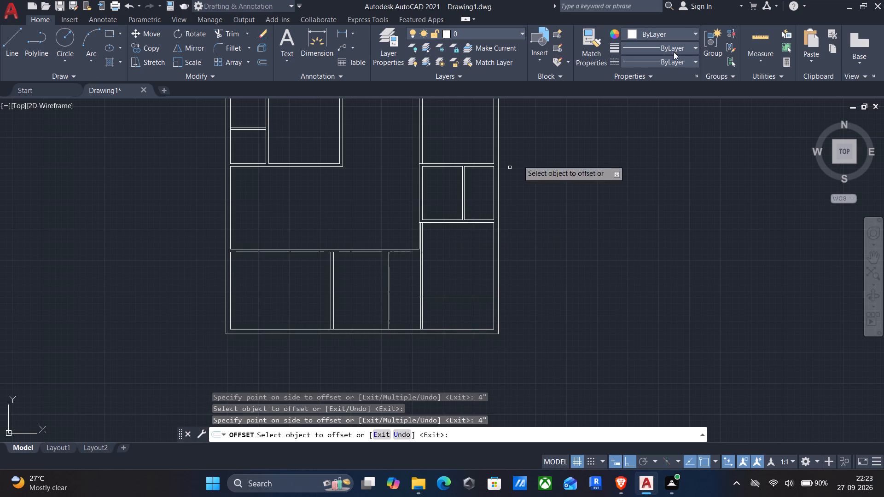
Measure the narrow room and the small bottom-right room with the quick measure tool.
click(756, 32)
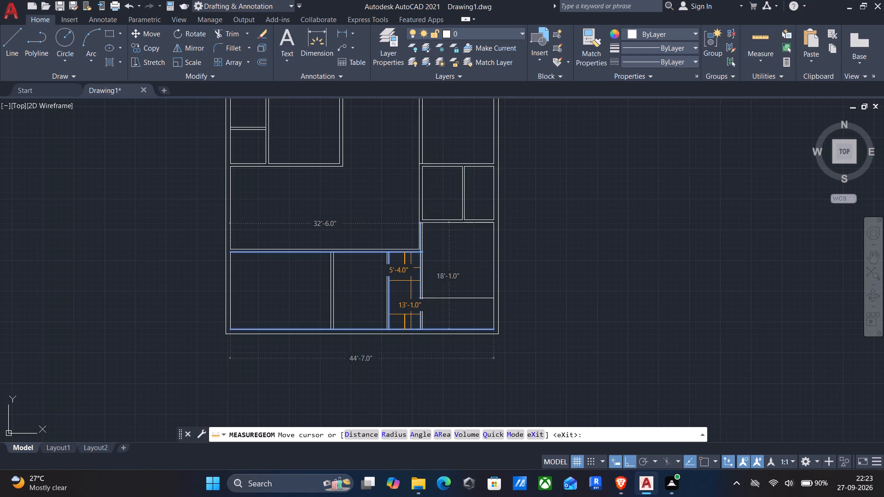
key(Escape)
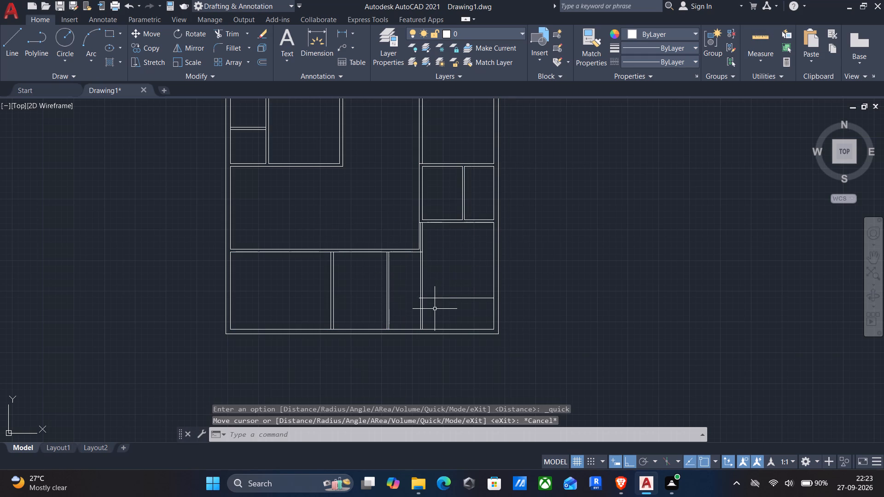
click(757, 37)
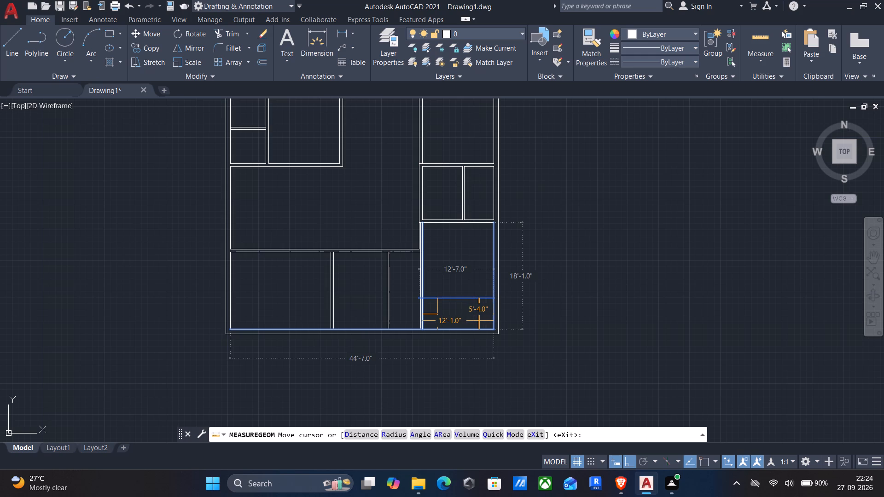
key(Escape)
Offset the horizontal partition line above the small bottom-right room 4" downward.
key(o)
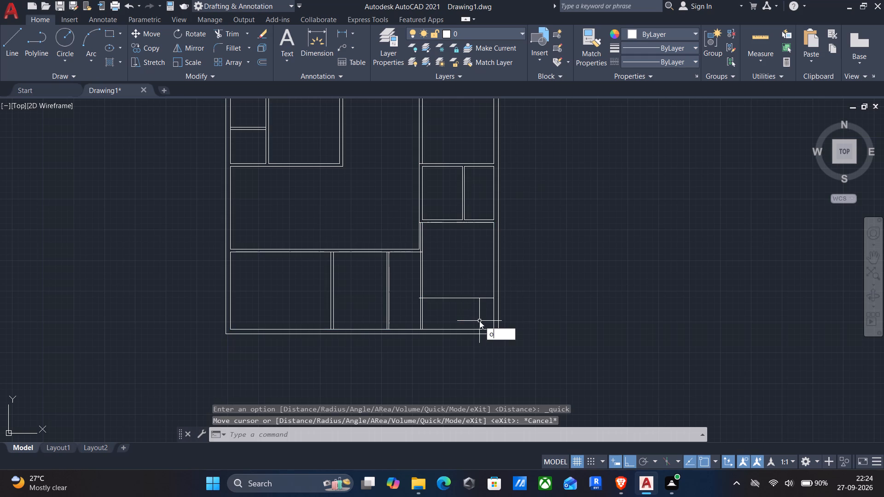
key(Return)
drag(436, 277, 442, 302)
click(459, 325)
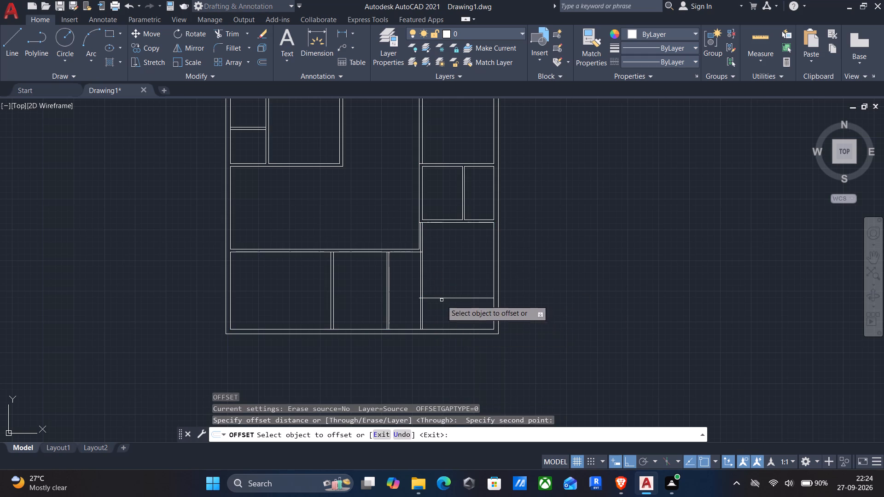
click(442, 299)
text(4")
key(Return)
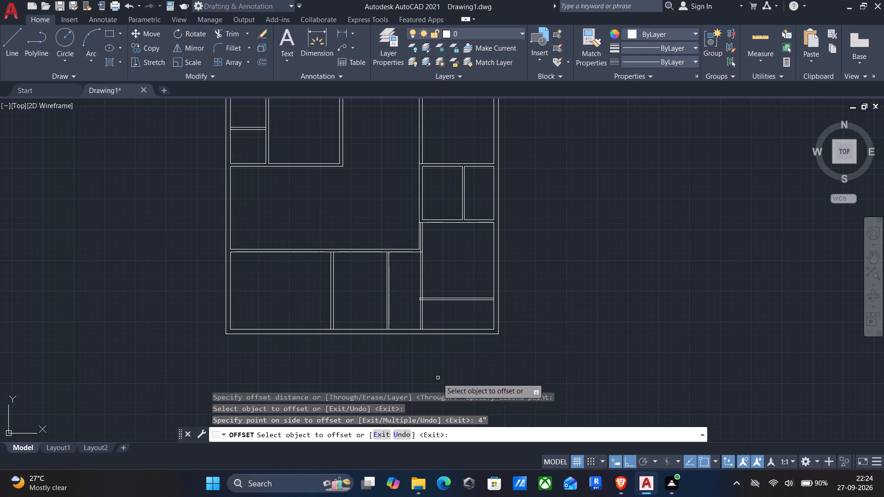
middle_drag(437, 380, 404, 325)
middle_drag(422, 325, 415, 327)
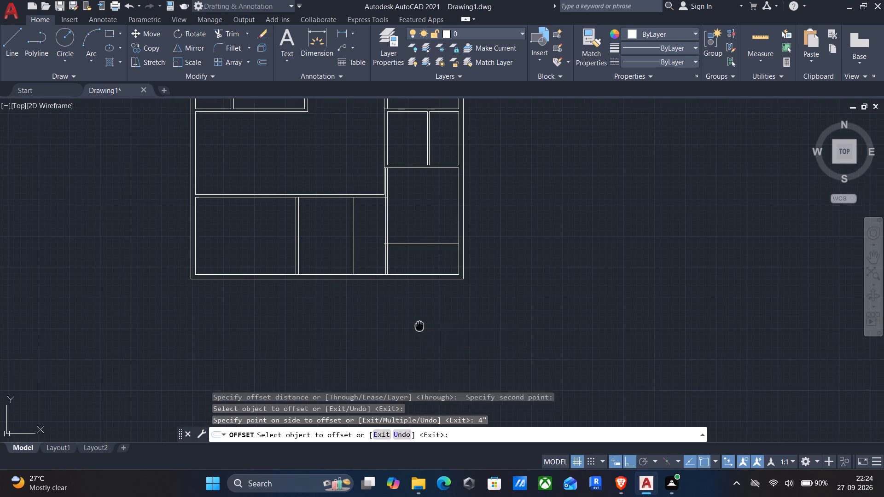
middle_drag(415, 327, 382, 329)
middle_drag(362, 301, 396, 283)
key(Return)
Trim the bottom wall's inner line between the paired lines of the three vertical partitions.
middle_drag(307, 301, 333, 308)
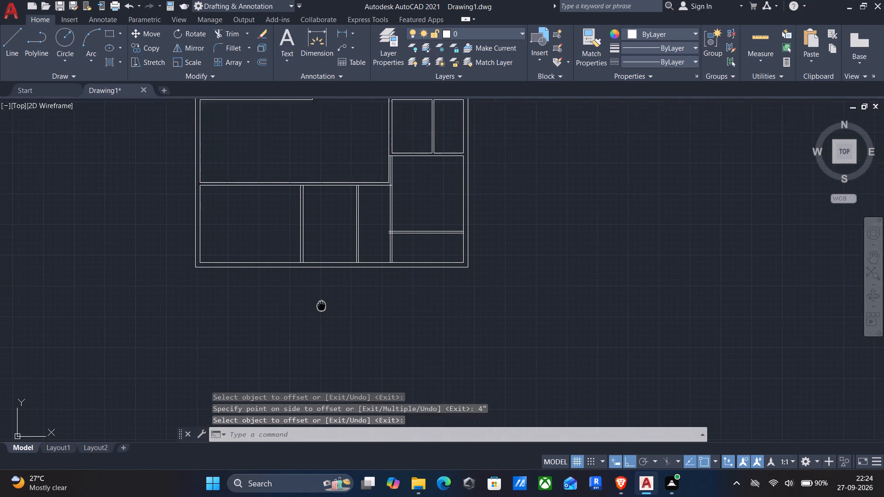
middle_drag(333, 308, 350, 312)
text(tr)
key(Return)
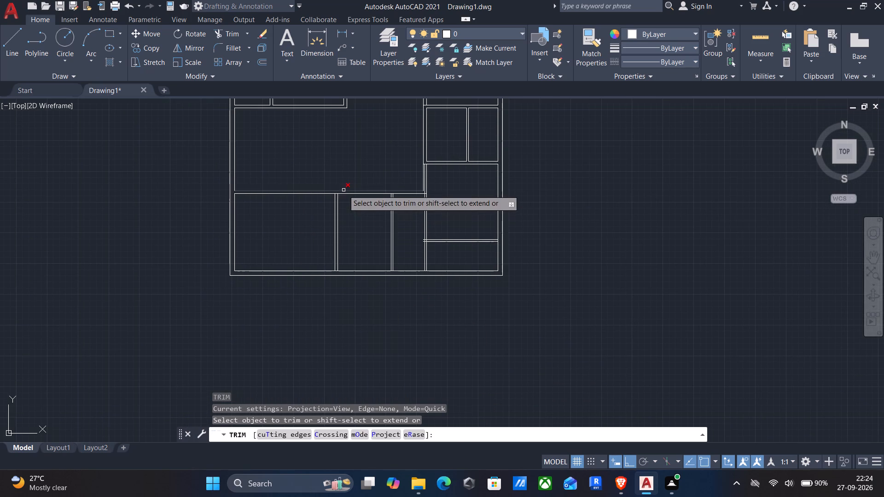
scroll(343, 190, up, 1)
scroll(322, 316, up, 3)
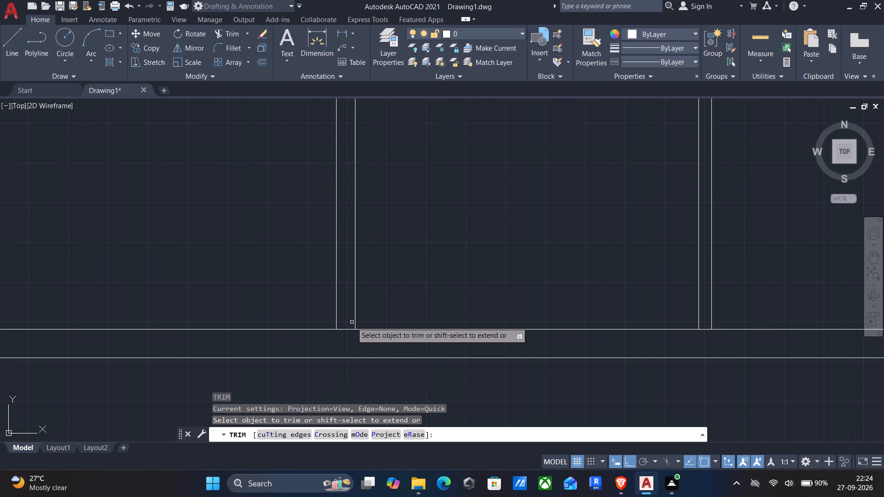
click(344, 330)
click(705, 328)
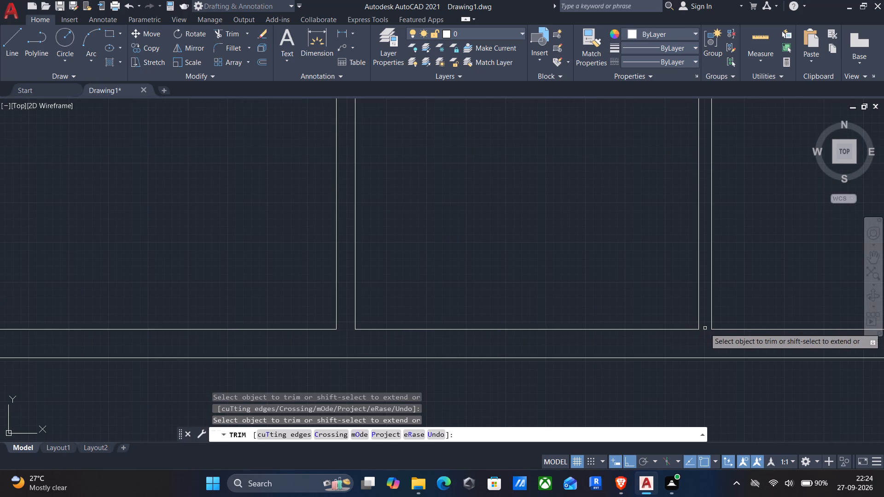
scroll(699, 327, down, 2)
middle_drag(666, 307, 398, 327)
scroll(524, 349, up, 3)
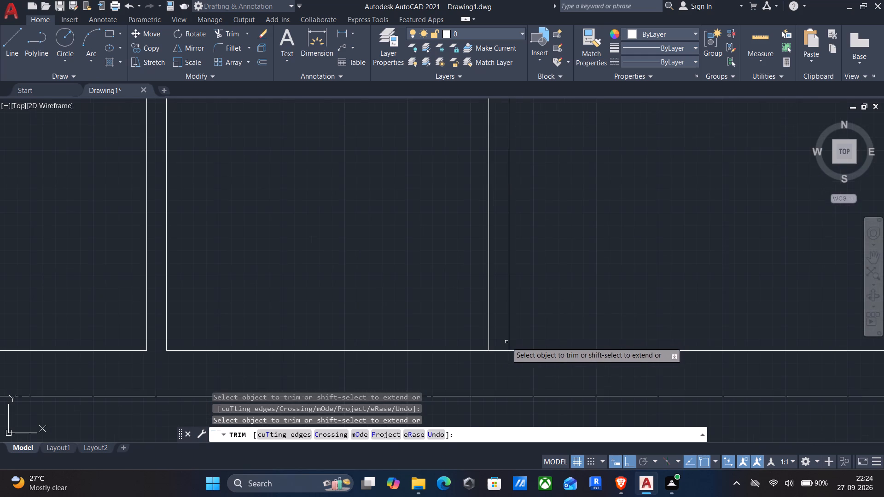
click(498, 350)
Trim the bottom-right horizontal partition's overhanging ends and open its junctions with the vertical partition and the outer wall's inner line.
scroll(475, 333, down, 3)
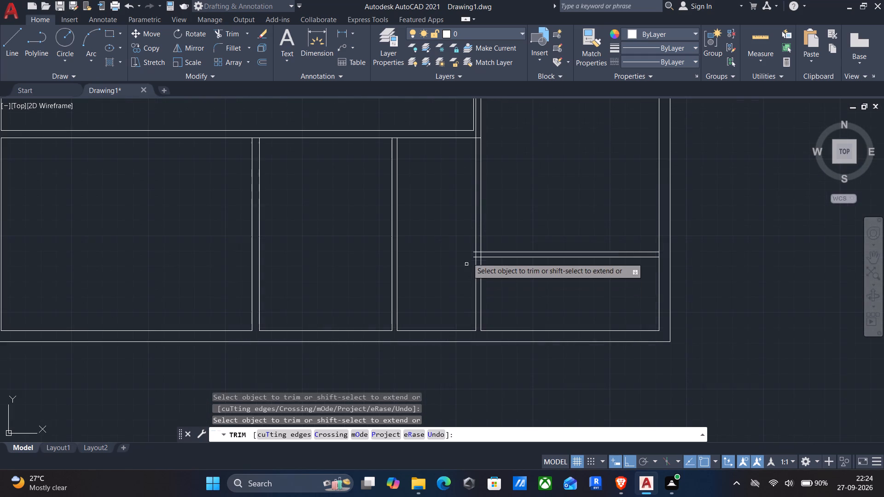
scroll(469, 237, up, 3)
scroll(489, 324, up, 3)
drag(473, 321, 462, 295)
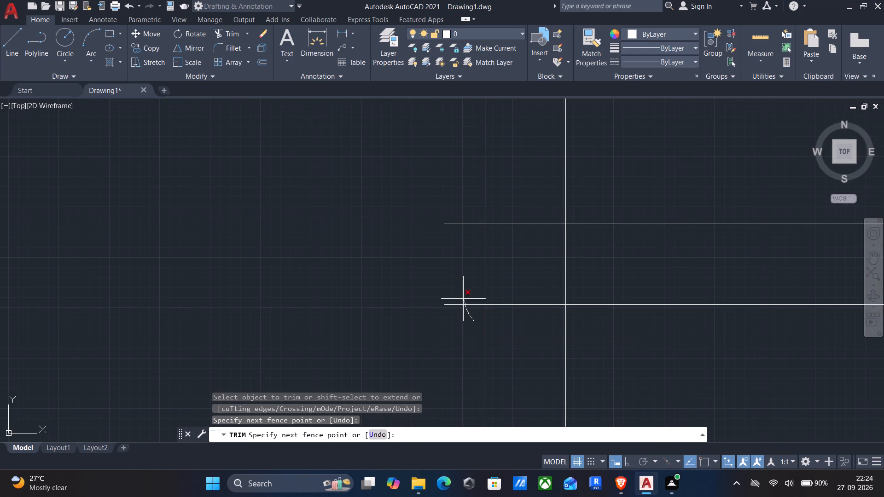
drag(462, 295, 432, 159)
drag(440, 188, 451, 255)
drag(519, 193, 522, 350)
drag(522, 350, 524, 346)
drag(534, 262, 588, 254)
scroll(589, 259, down, 4)
middle_drag(566, 281, 277, 315)
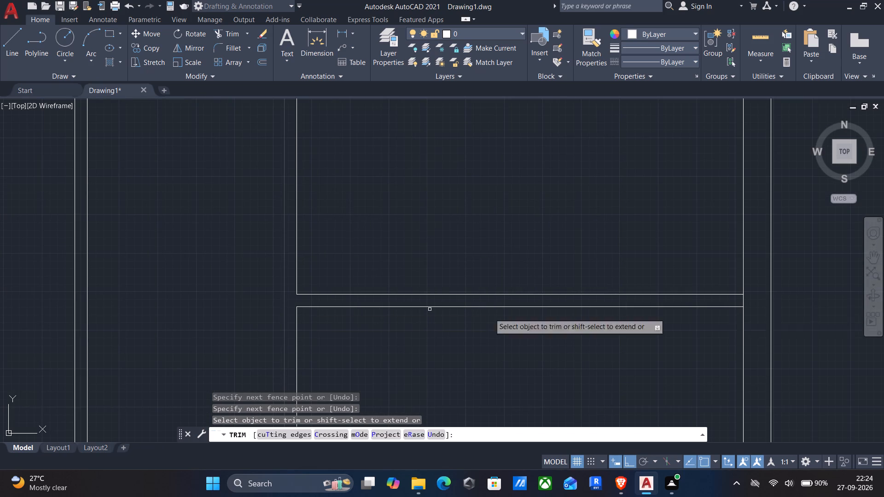
click(743, 301)
Trim the extra vertical line above the narrow room's top wall line and the horizontal stub at its top-right corner.
scroll(699, 294, down, 2)
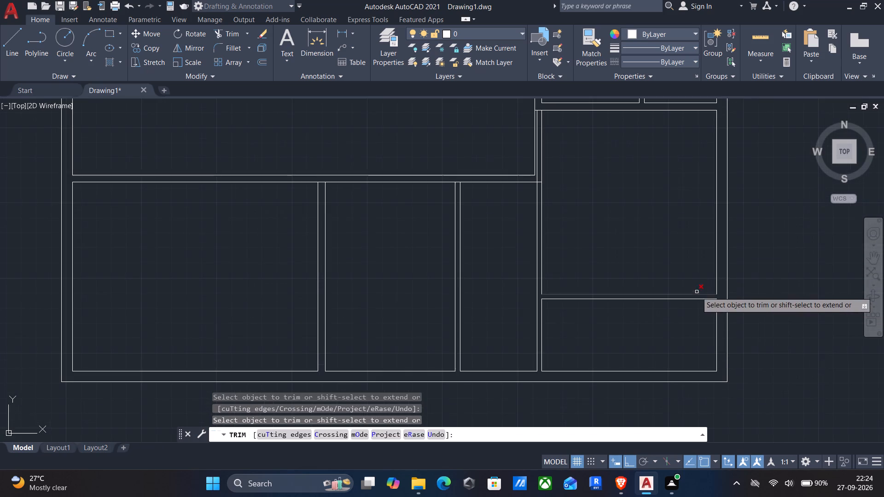
middle_drag(673, 267, 685, 307)
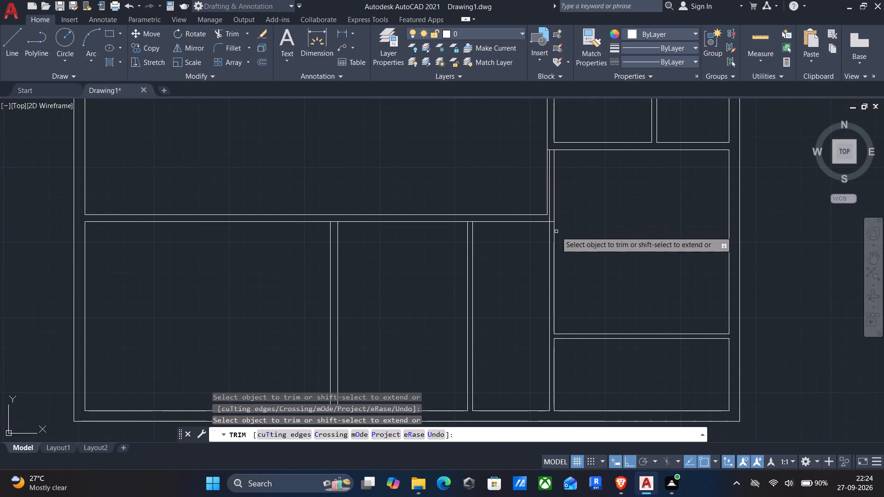
scroll(547, 185, up, 2)
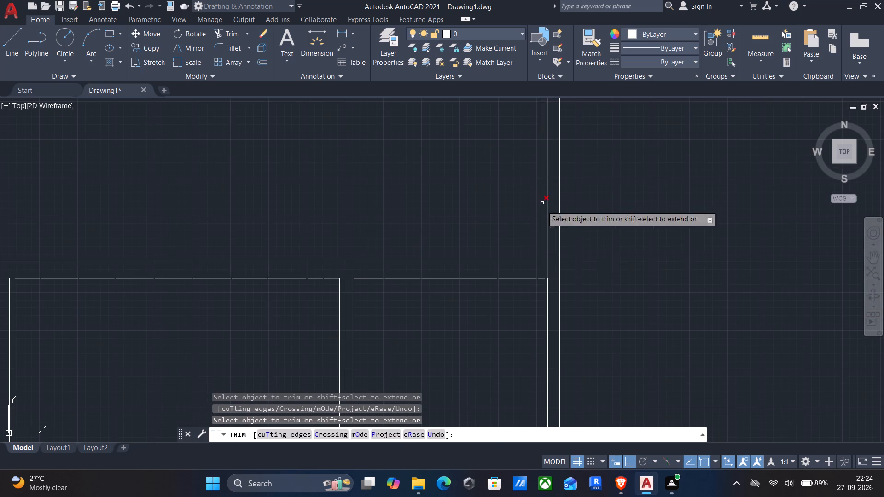
click(549, 248)
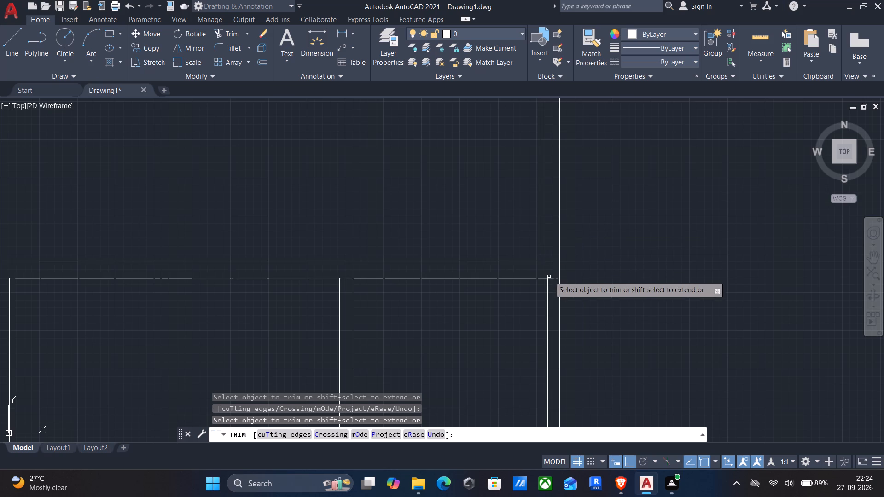
click(551, 280)
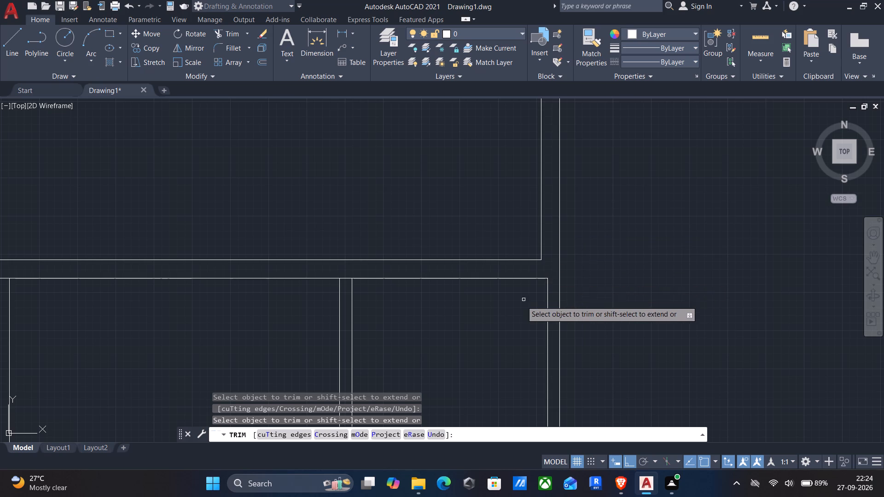
Trim the bottom rooms' shared top wall line between the paired lines of the two vertical partitions.
scroll(520, 301, down, 1)
scroll(403, 287, up, 1)
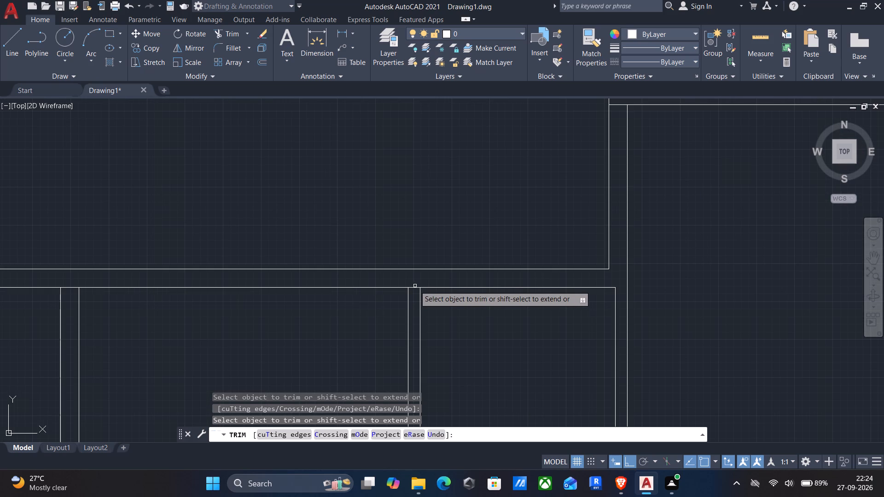
click(414, 289)
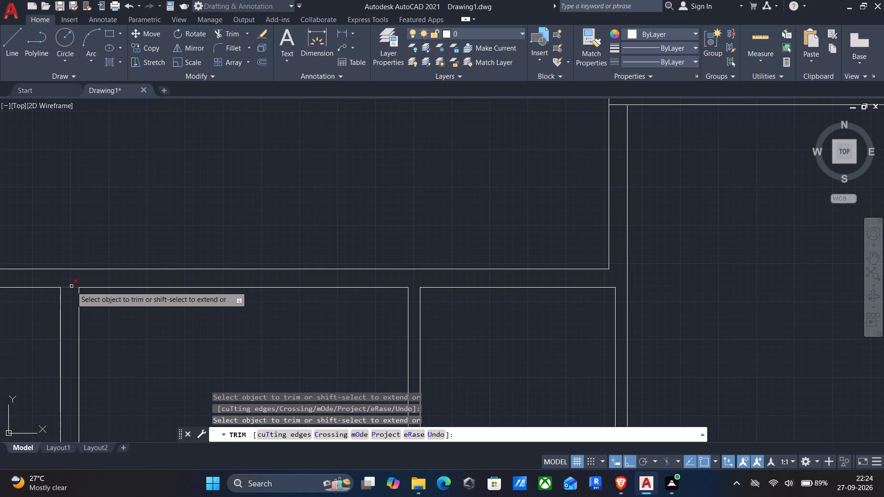
click(71, 286)
key(Return)
Offset the bottom inner wall line of the middle bottom room 6' upward.
scroll(165, 307, down, 1)
middle_drag(173, 308, 393, 172)
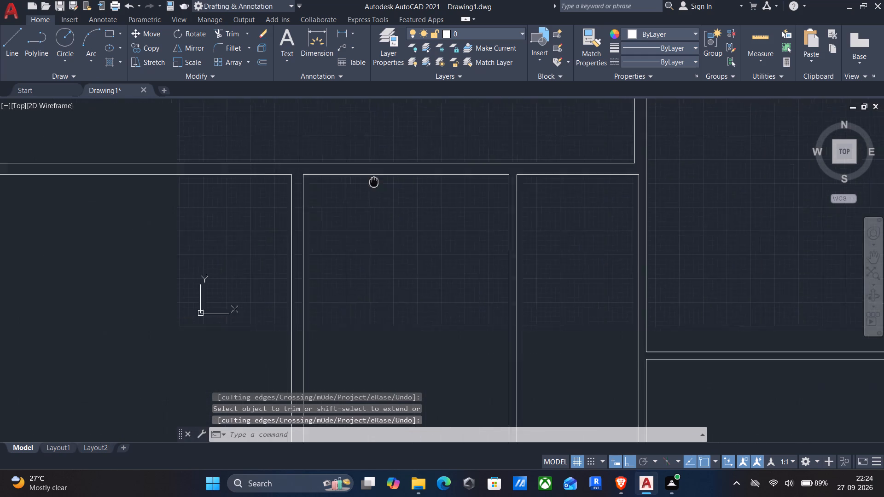
middle_drag(393, 172, 383, 177)
scroll(422, 256, down, 2)
middle_drag(422, 269, 413, 263)
key(o)
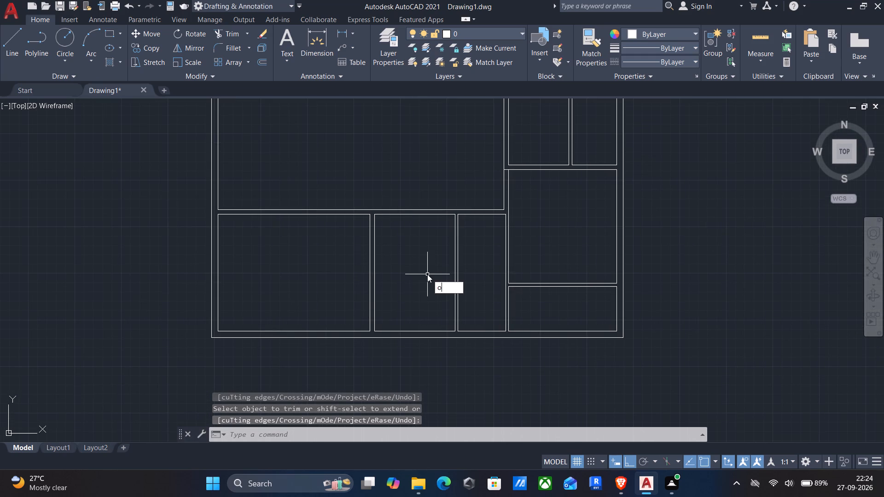
key(Return)
drag(433, 328, 433, 324)
drag(422, 288, 419, 299)
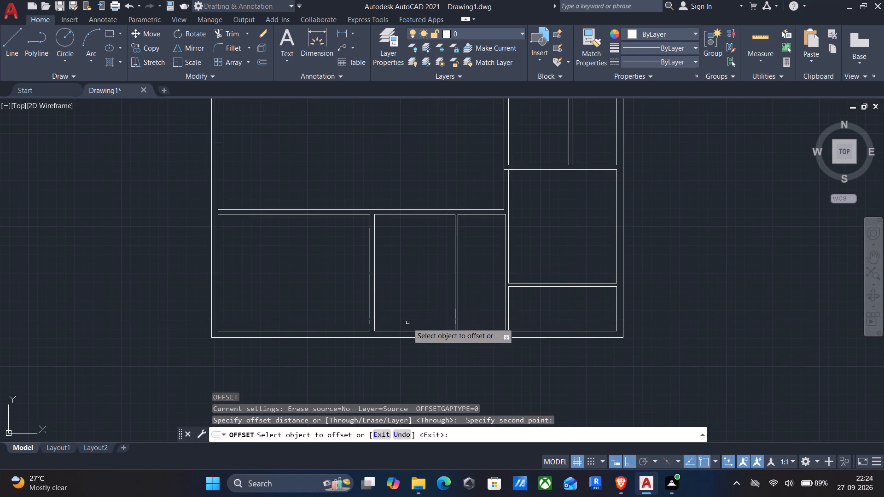
click(401, 332)
key(6)
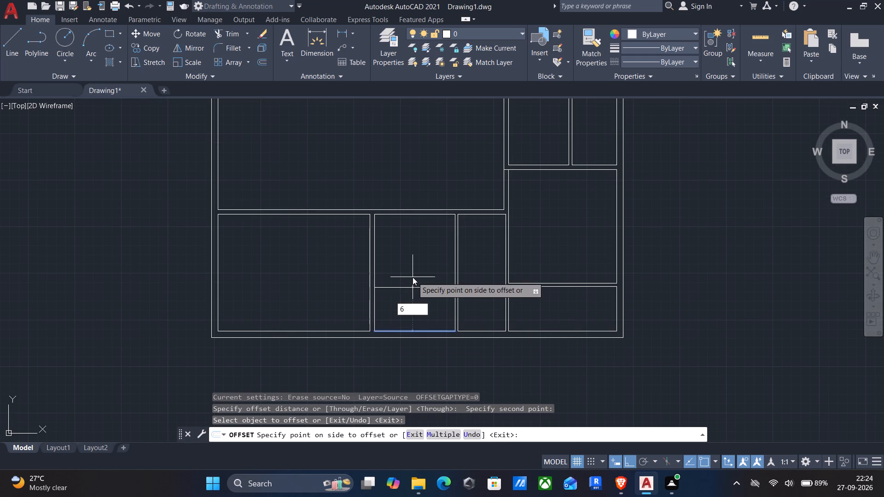
key(apostrophe)
key(Return)
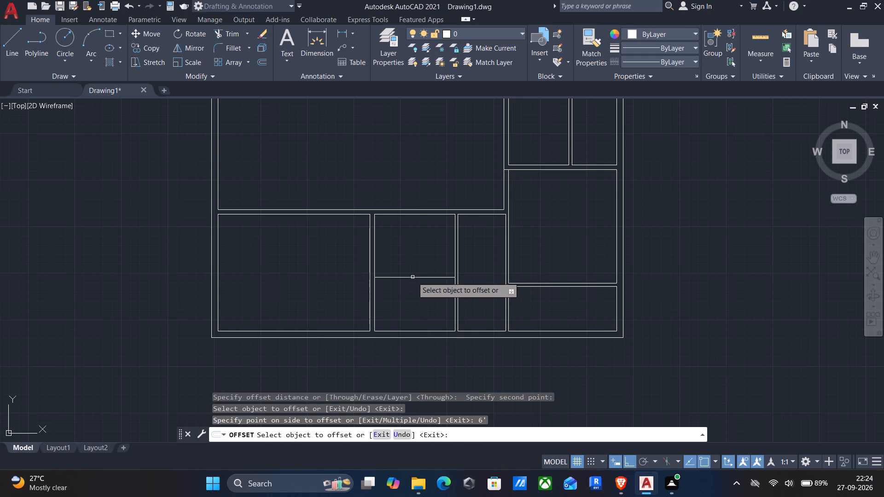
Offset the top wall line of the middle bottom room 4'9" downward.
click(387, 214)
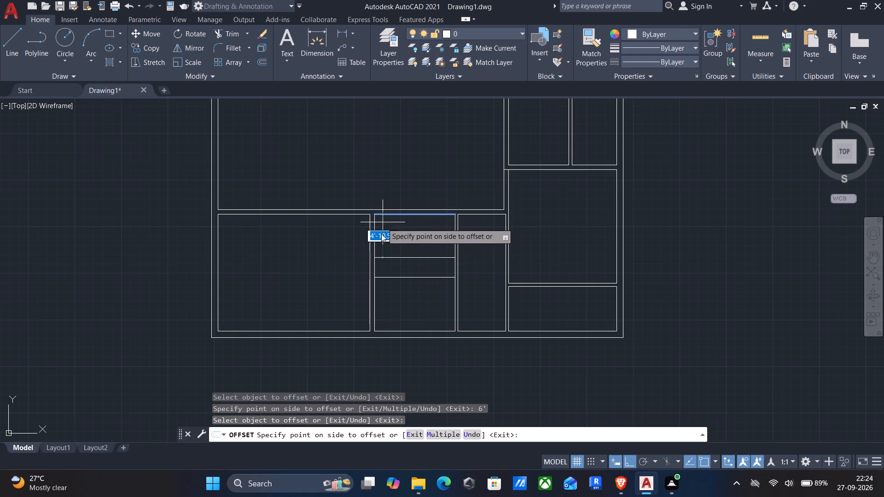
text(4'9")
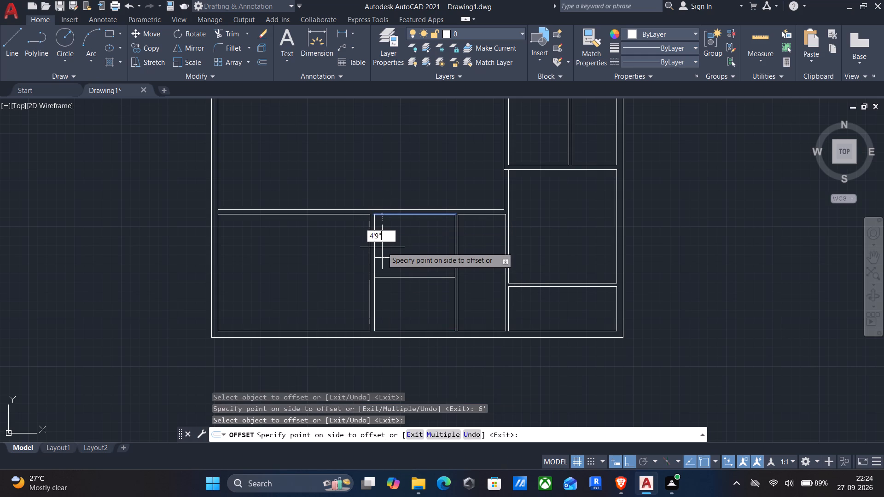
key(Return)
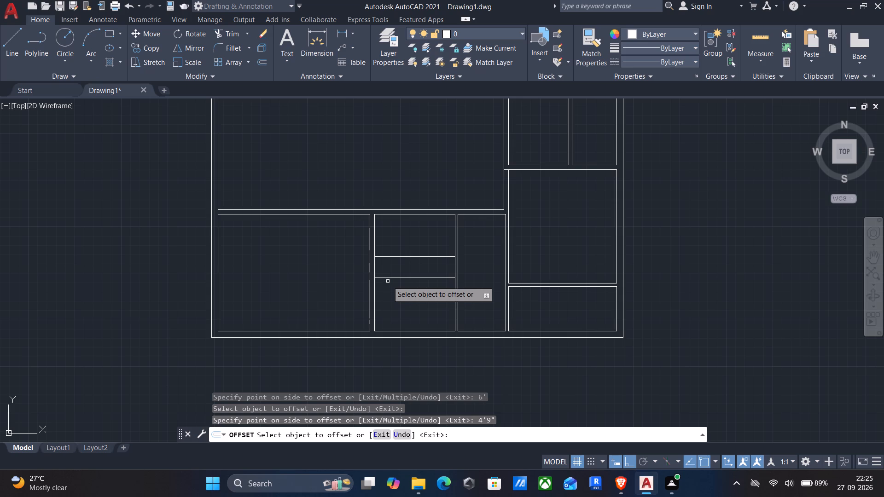
Offset the top wall line of the middle bottom room 6'9" downward.
click(383, 214)
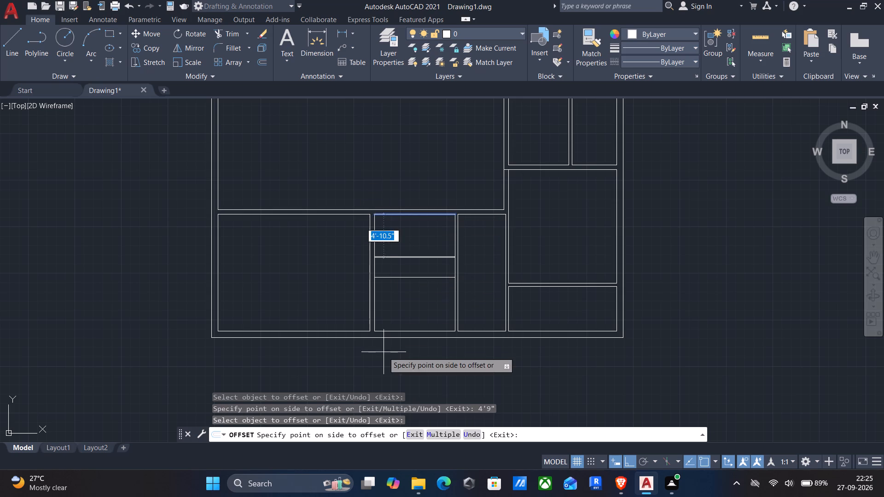
key(6)
text('9")
key(Return)
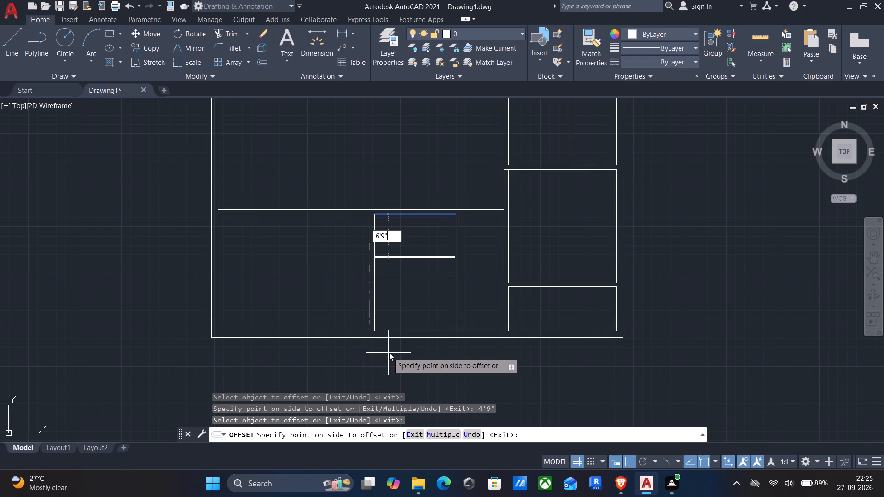
key(Return)
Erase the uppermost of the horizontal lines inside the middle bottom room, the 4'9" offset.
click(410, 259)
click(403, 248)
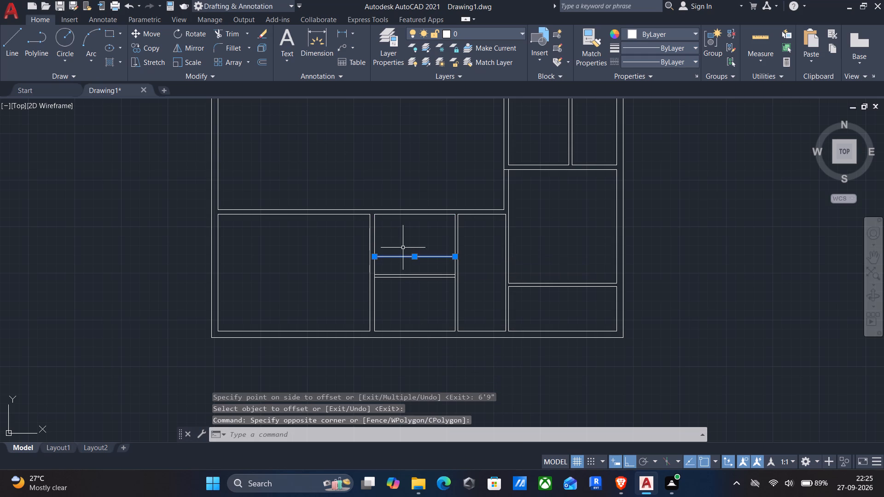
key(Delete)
Measure the spacing between the two horizontal partition lines in the middle bottom room.
click(757, 42)
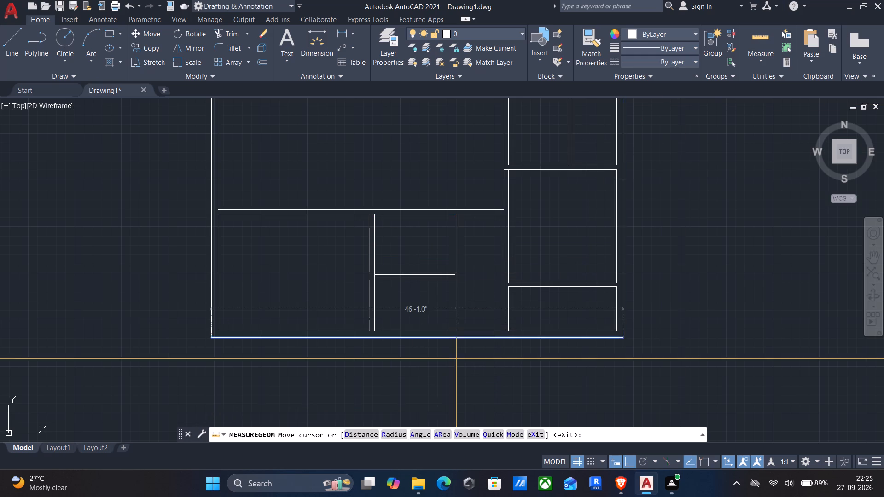
scroll(415, 295, up, 4)
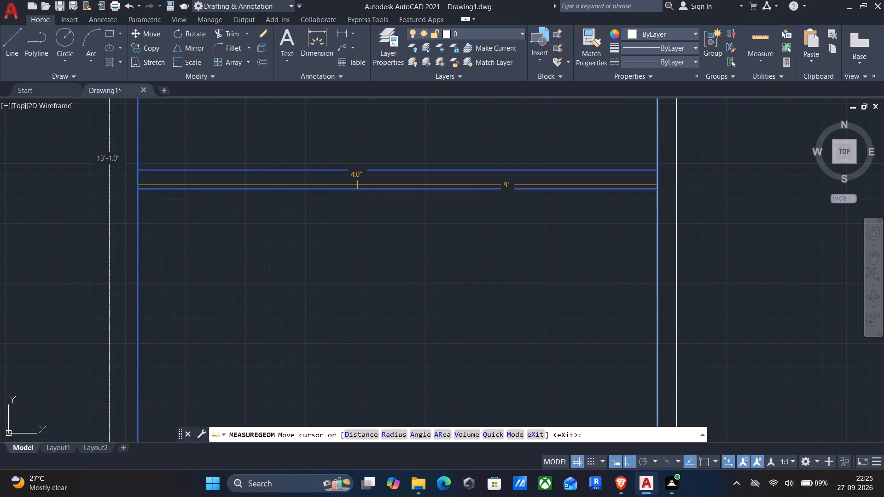
key(Escape)
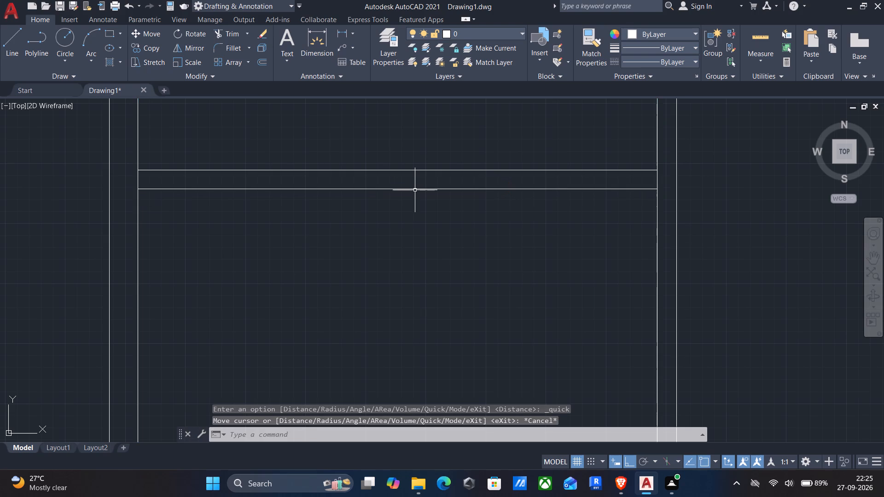
Trim both side wall lines of the middle bottom room between the horizontal partition's paired lines.
scroll(415, 190, down, 2)
middle_drag(404, 195, 382, 200)
scroll(382, 200, down, 1)
middle_drag(364, 201, 344, 278)
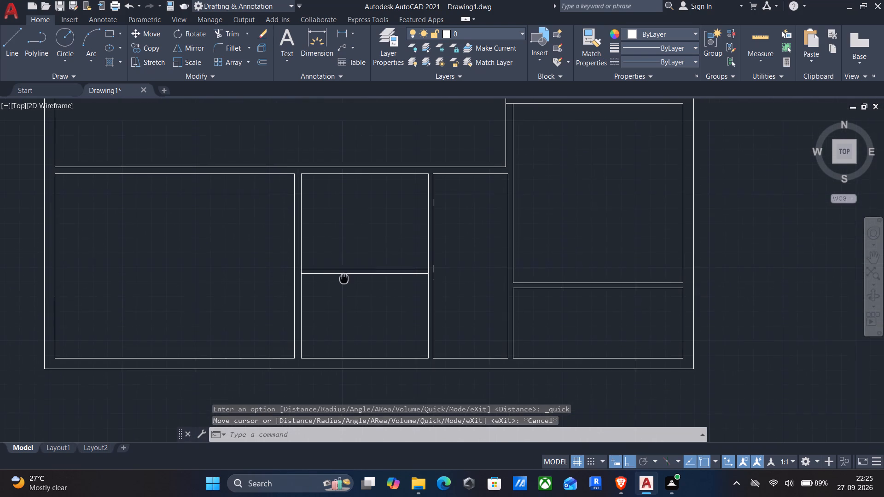
text(tr)
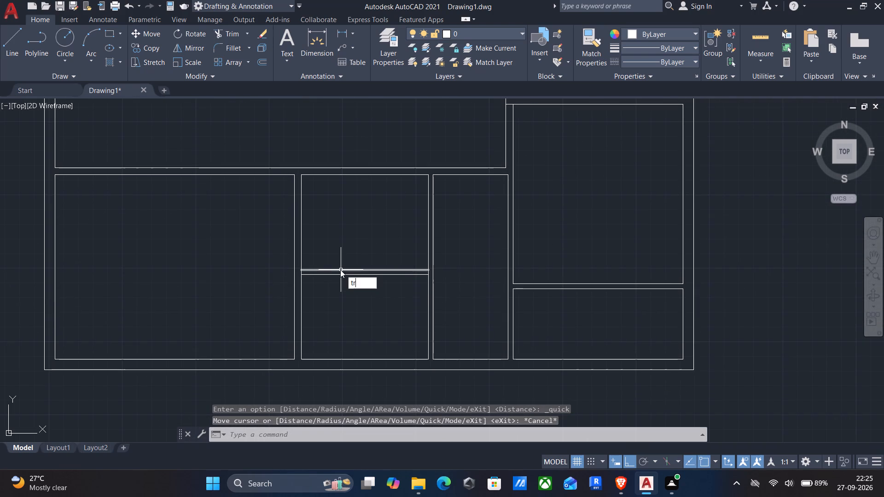
key(Return)
scroll(326, 273, up, 3)
click(215, 273)
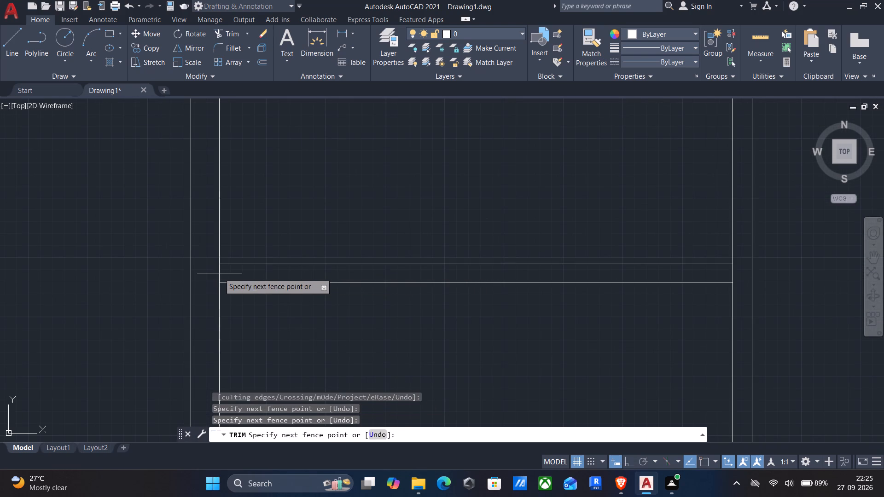
click(224, 272)
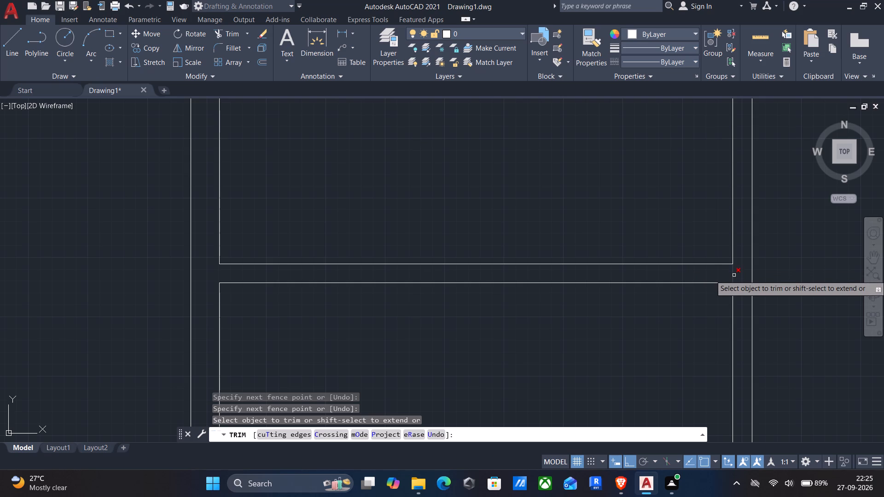
click(734, 275)
scroll(699, 292, down, 2)
middle_drag(622, 340, 605, 310)
scroll(604, 308, down, 2)
middle_drag(597, 318, 576, 319)
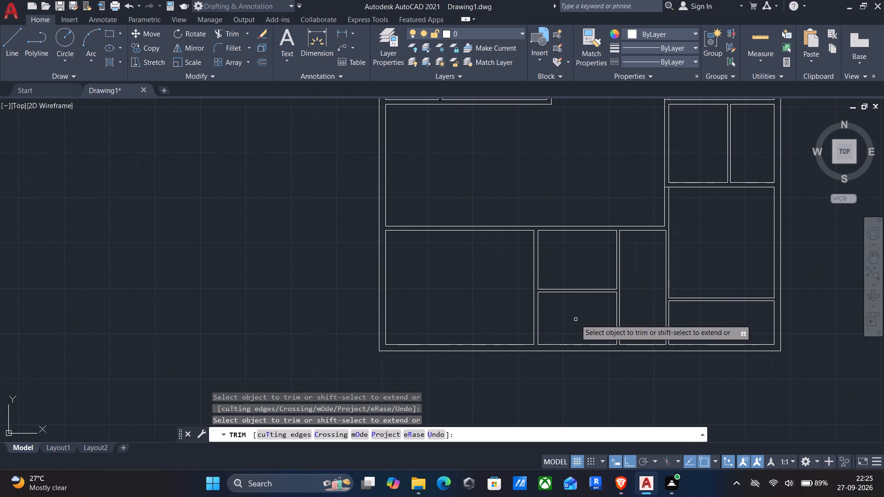
middle_drag(573, 320, 530, 325)
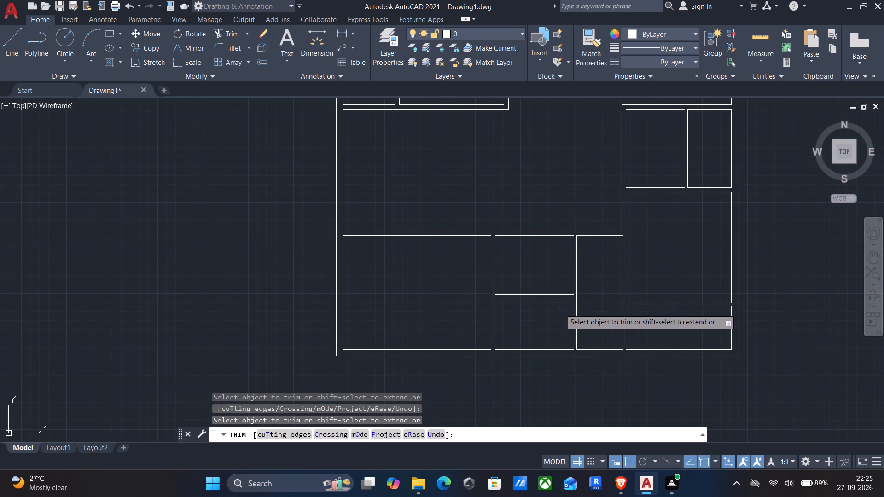
middle_drag(558, 309, 502, 318)
key(Return)
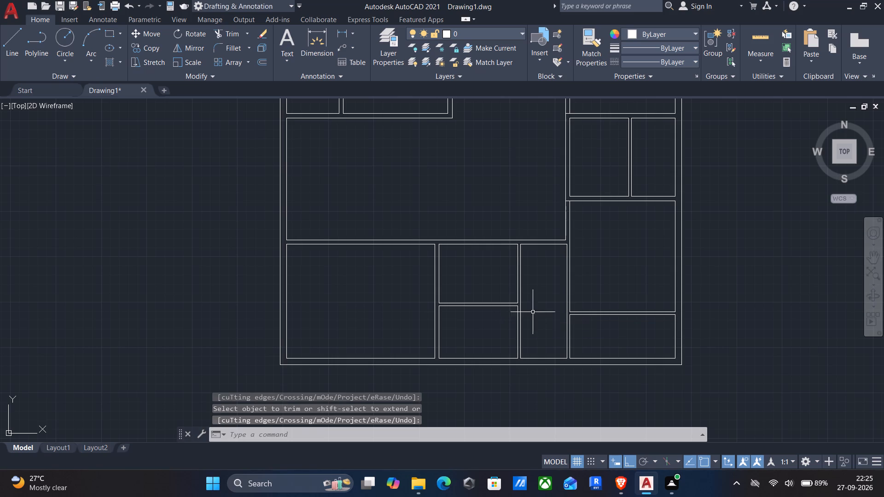
Offset the bottom inner wall line of the adjacent narrow room 8' upward.
key(o)
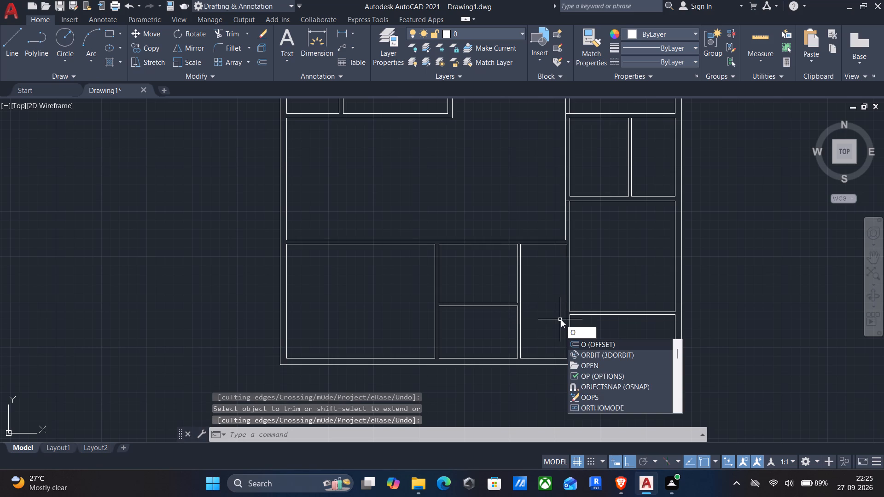
key(Return)
drag(555, 352, 554, 350)
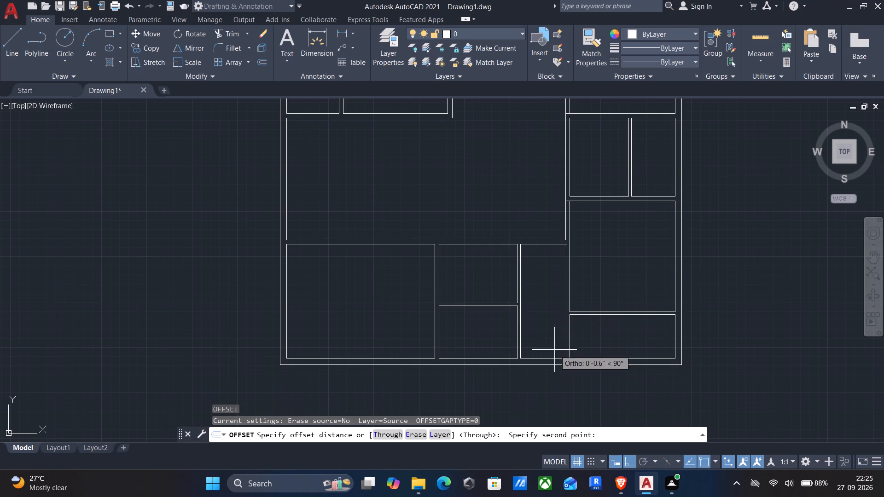
drag(554, 350, 553, 341)
click(545, 324)
click(525, 358)
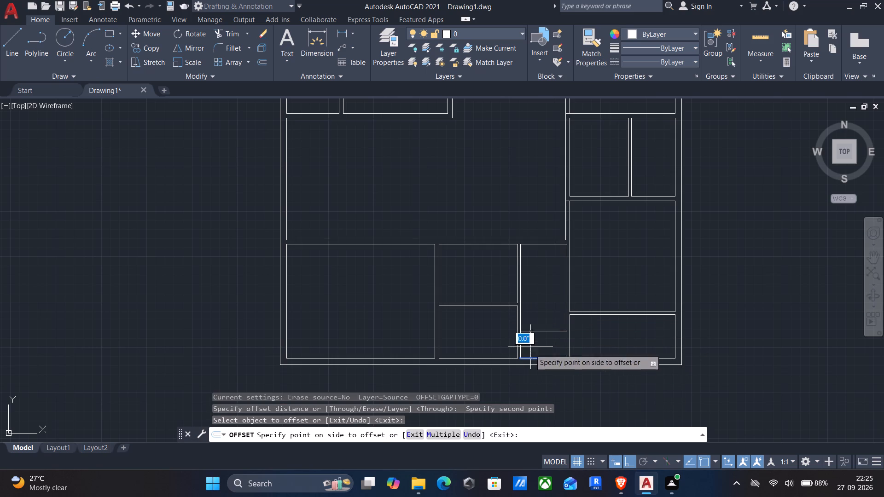
text(8')
key(Return)
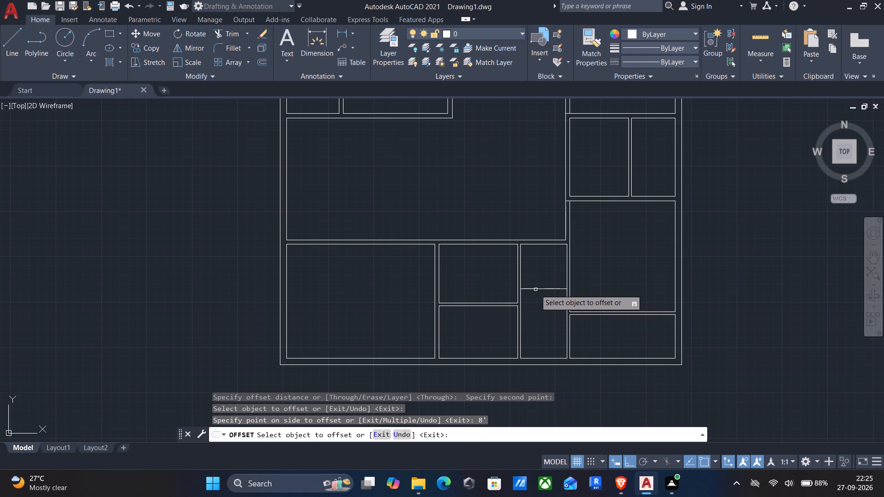
Offset the narrow room's top wall line 4'9" downward to complete its horizontal partition pair.
click(531, 243)
text(4'9")
key(Return)
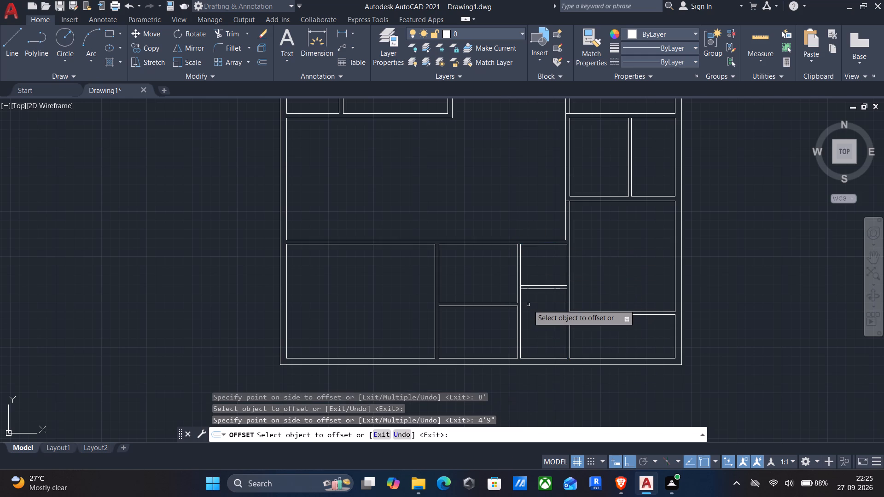
middle_drag(533, 308, 506, 314)
key(Return)
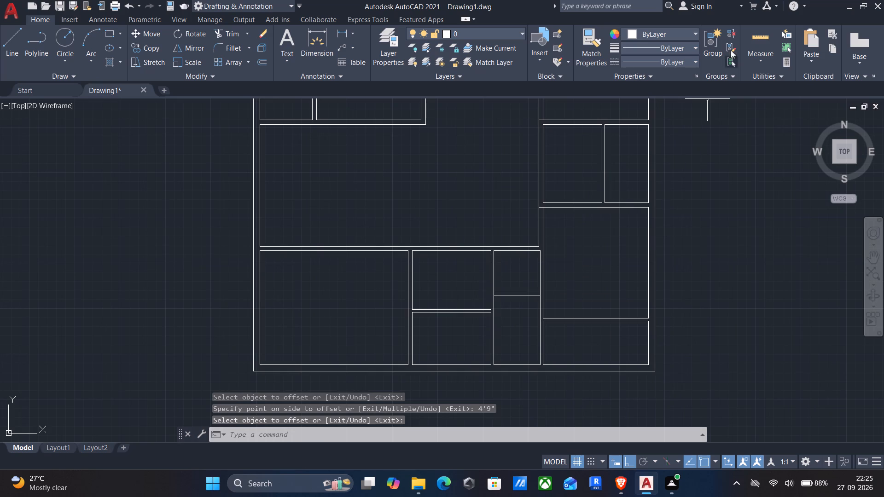
Measure the spacing between the narrow room's two horizontal partition lines.
click(760, 37)
scroll(544, 190, up, 2)
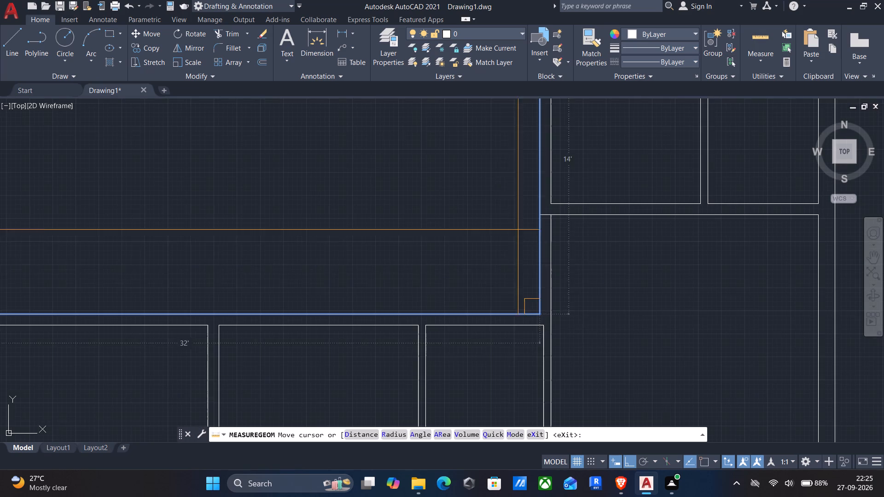
middle_drag(481, 317, 475, 220)
scroll(475, 220, down, 1)
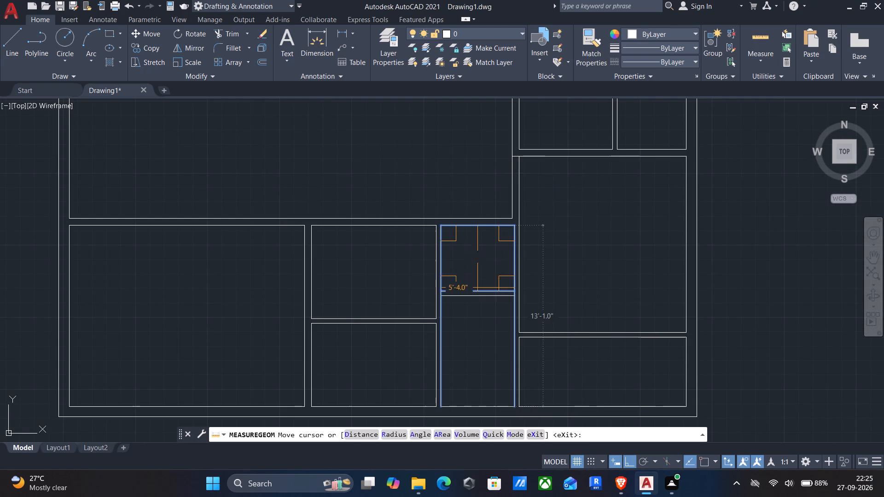
scroll(475, 285, up, 3)
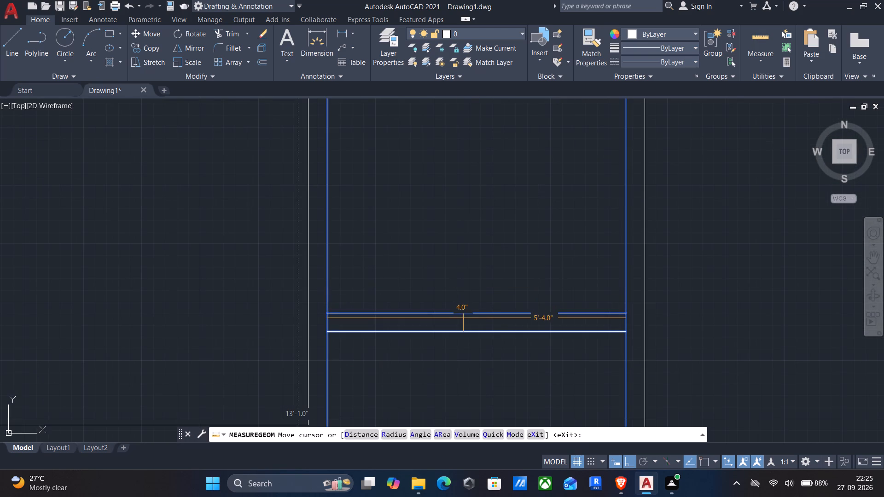
key(Return)
Trim both side wall lines of the narrow bottom room between its horizontal partition's paired lines.
scroll(469, 305, down, 2)
middle_drag(467, 297, 467, 248)
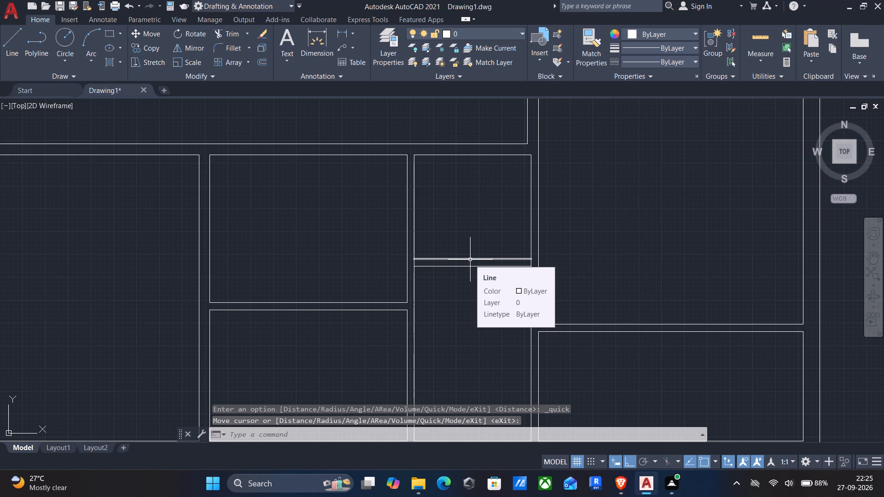
middle_drag(478, 252, 508, 270)
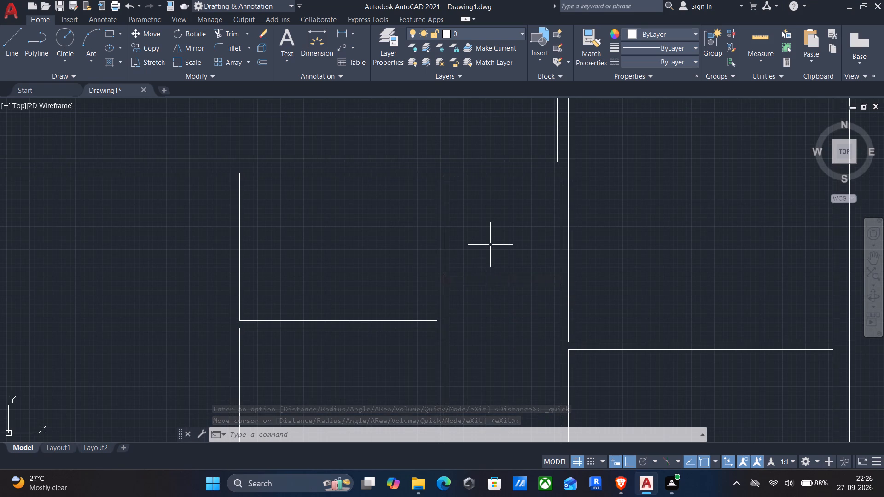
text(tr)
key(Return)
scroll(546, 283, up, 3)
drag(605, 277, 548, 271)
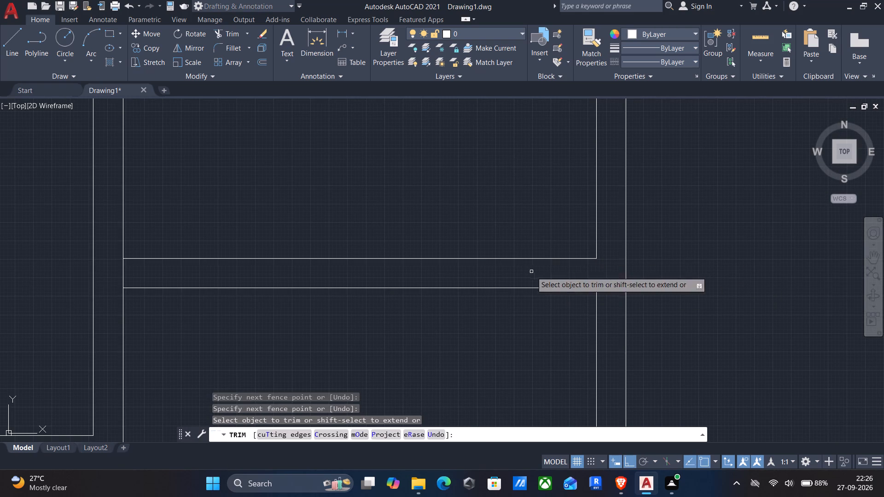
drag(99, 268, 149, 274)
scroll(150, 274, down, 3)
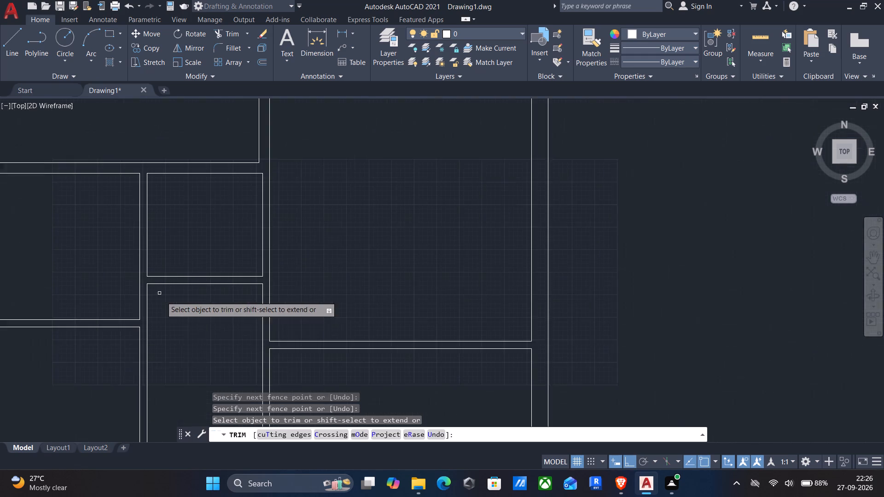
middle_drag(172, 317, 210, 236)
scroll(218, 235, down, 2)
middle_drag(217, 248, 244, 261)
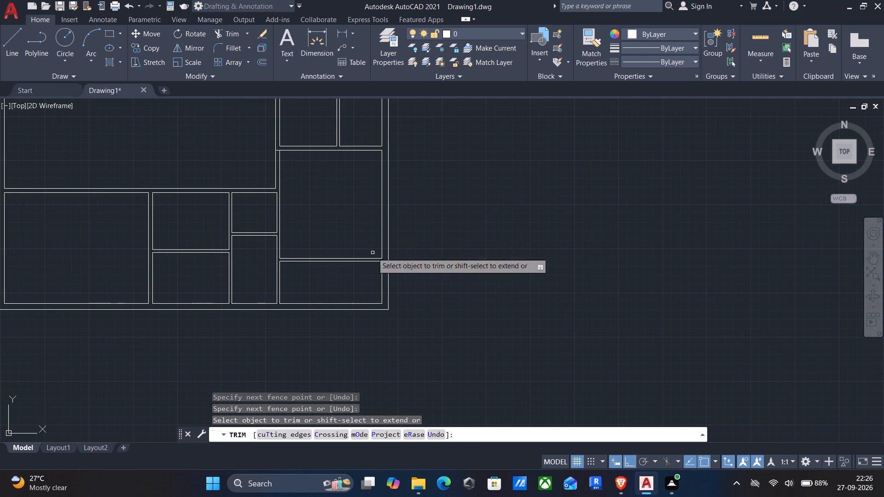
key(Return)
Check the interior dimensions of the rooms across the floor plan with Quick Measure.
click(760, 40)
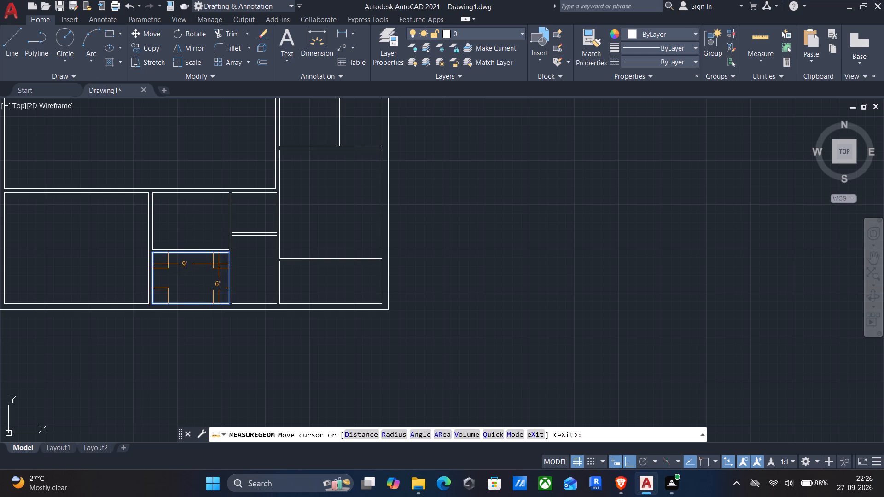
middle_drag(214, 269, 180, 288)
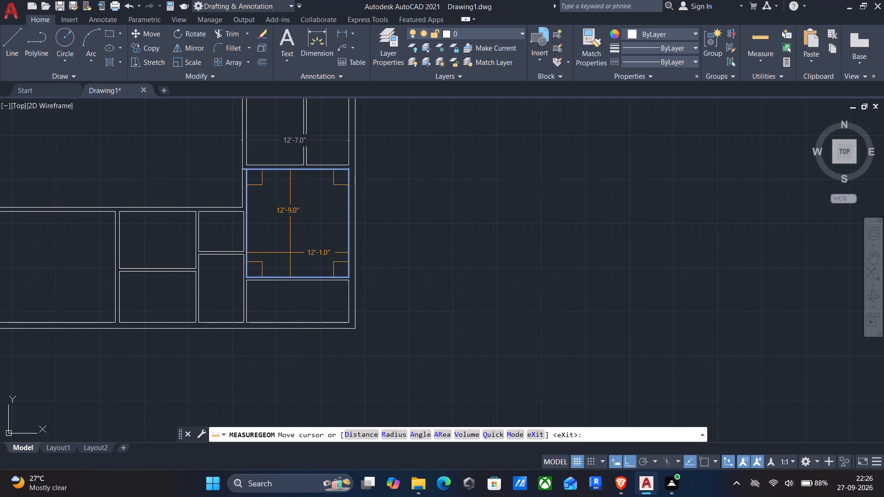
middle_drag(310, 243, 302, 324)
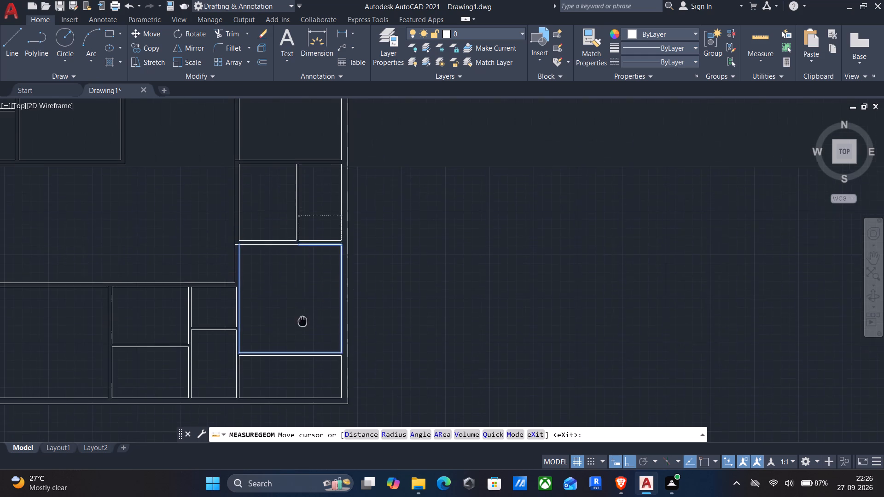
middle_drag(302, 324, 302, 330)
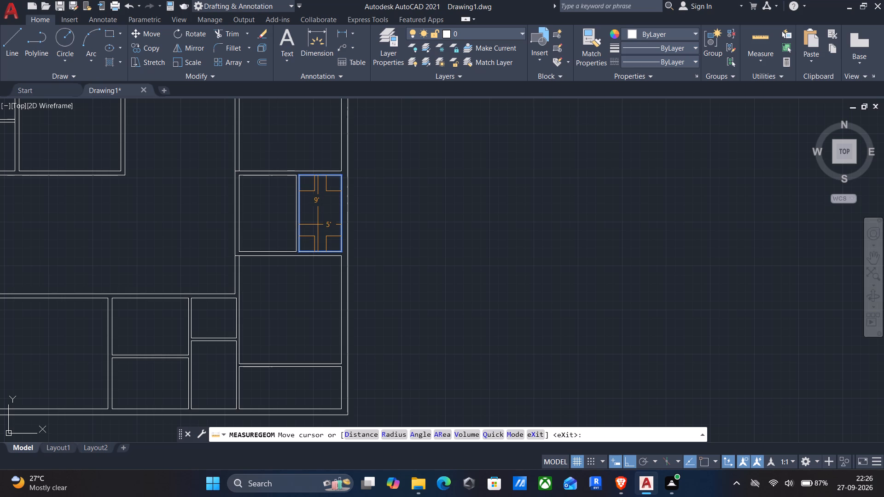
middle_drag(310, 234, 298, 277)
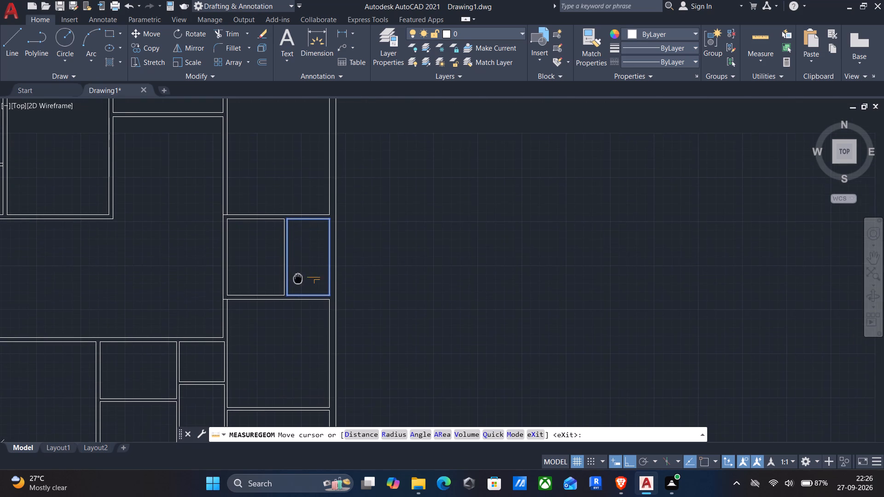
middle_drag(279, 177, 269, 265)
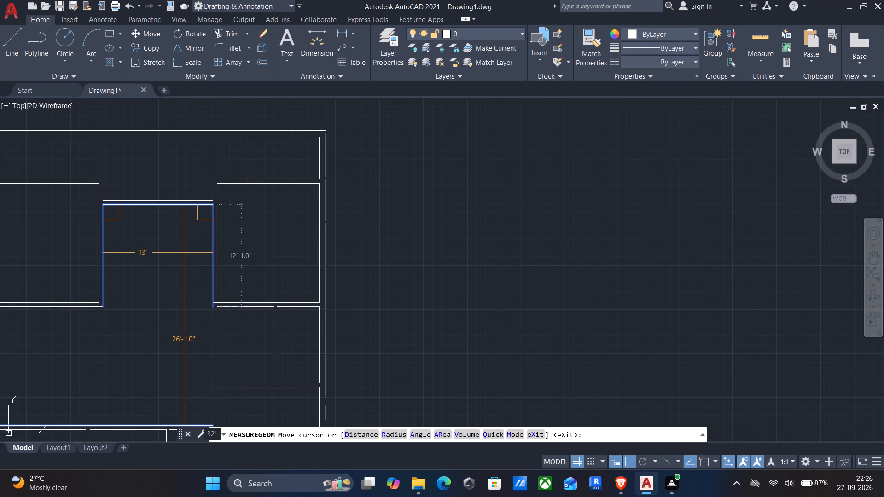
middle_drag(185, 253, 252, 259)
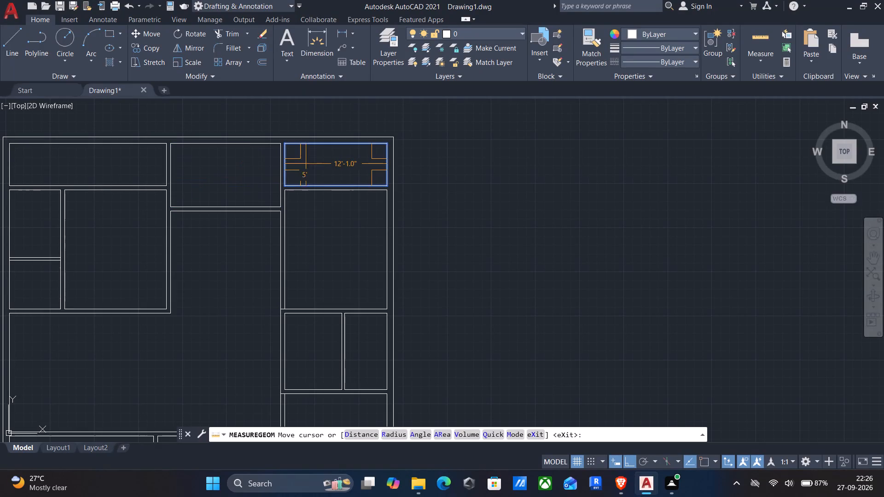
middle_drag(134, 193, 156, 237)
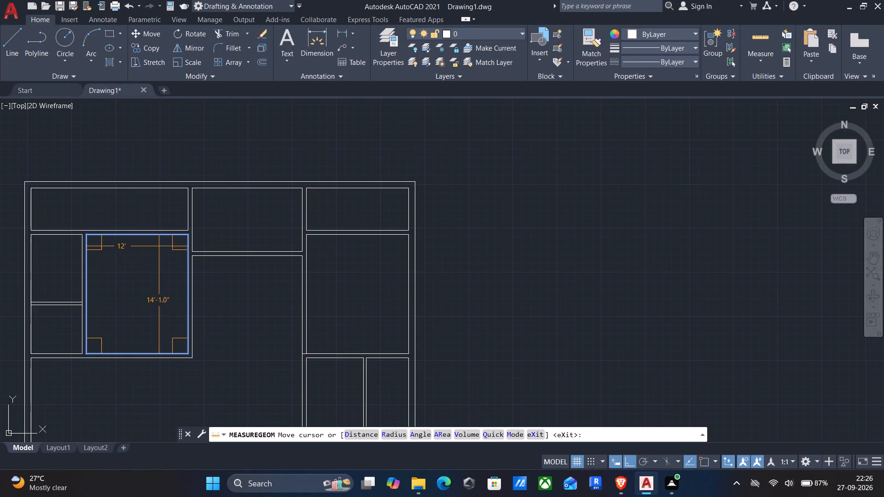
middle_drag(156, 282, 241, 185)
middle_drag(190, 295, 185, 277)
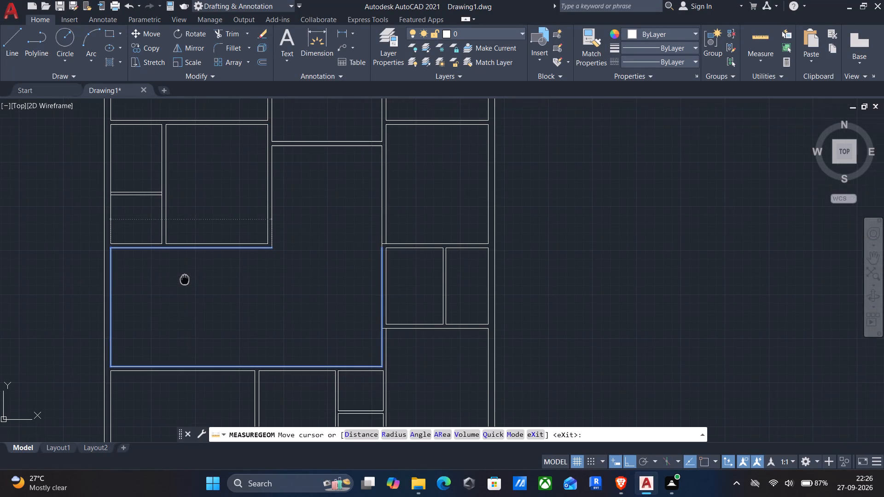
key(Escape)
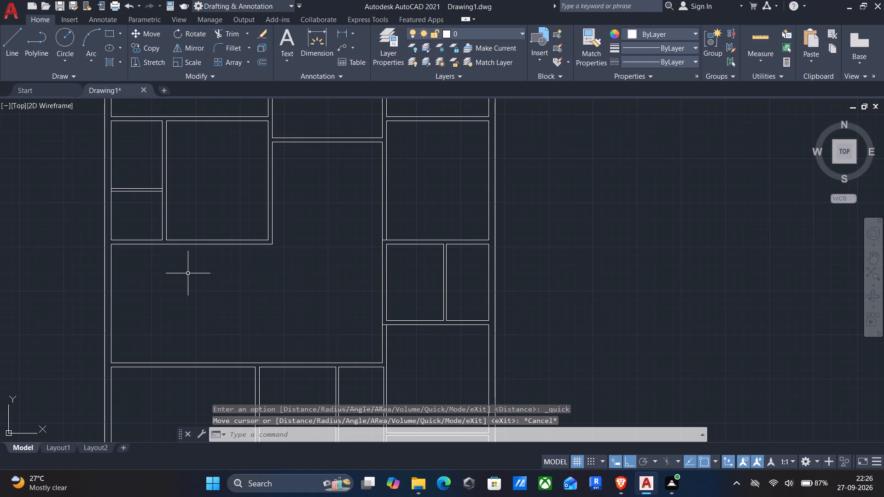
Draw a short horizontal line across the hall's left outer wall, just below the hall's upper-left inner corner.
middle_drag(189, 273, 180, 311)
middle_drag(199, 299, 198, 289)
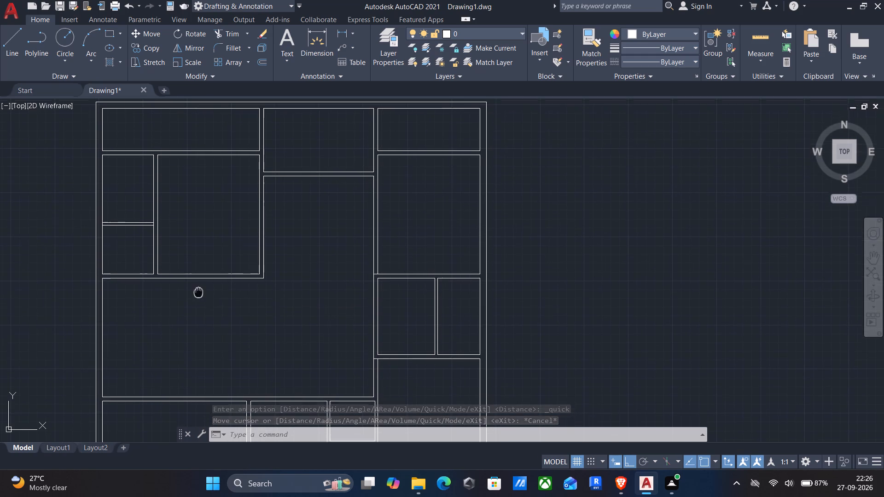
middle_drag(198, 289, 198, 283)
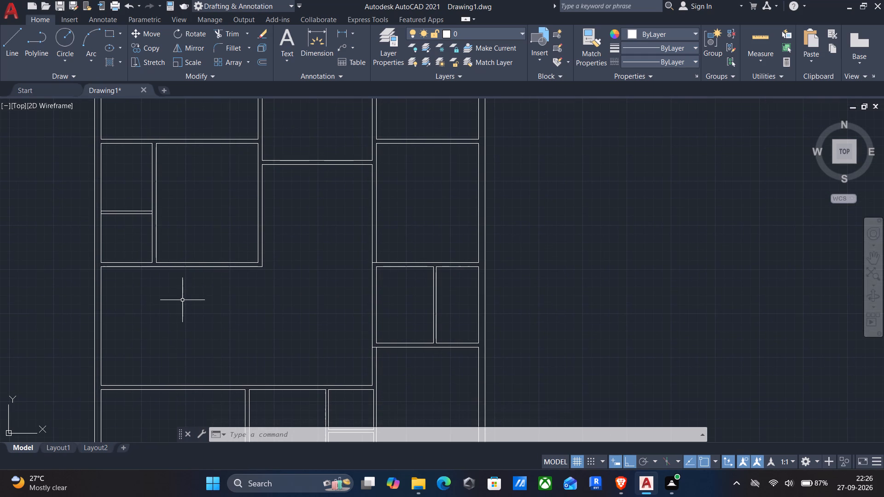
middle_drag(182, 301, 241, 326)
scroll(241, 326, up, 1)
key(l)
key(Return)
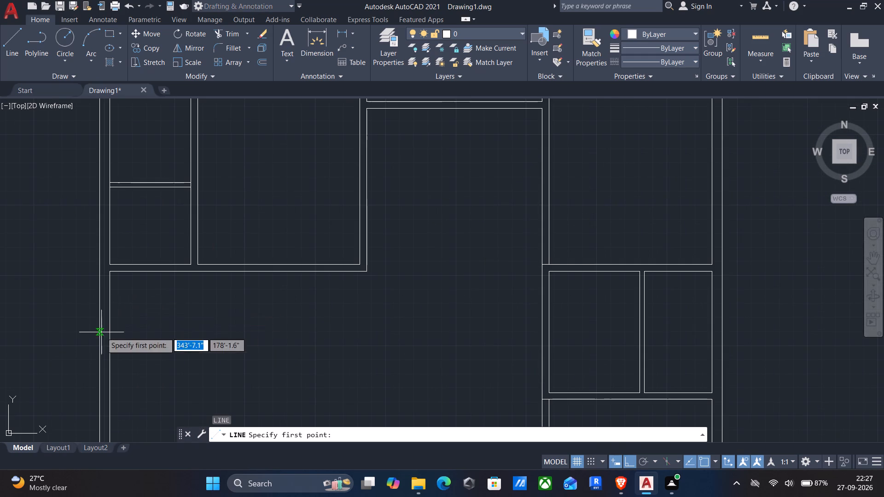
middle_drag(101, 333, 116, 313)
middle_click(133, 294)
scroll(138, 268, up, 1)
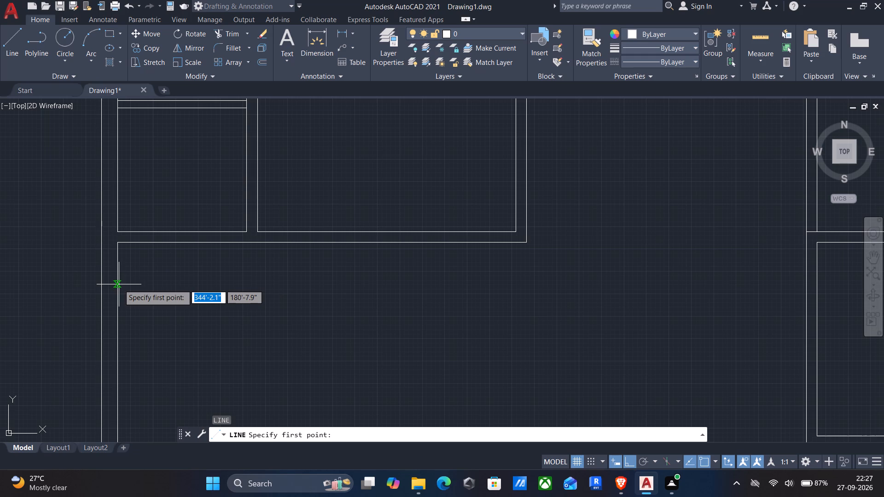
click(119, 284)
scroll(104, 284, up, 1)
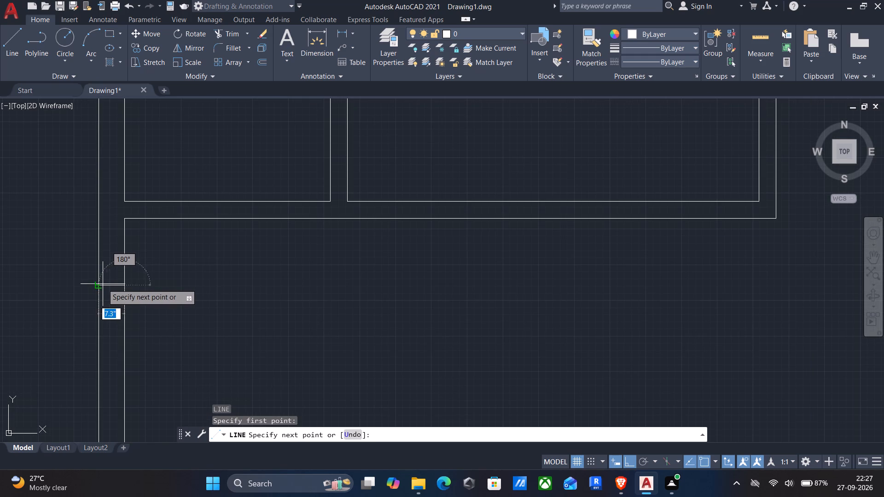
click(102, 284)
key(Return)
Draw a short vertical line from the large bottom-left room's upper-right corner up to the hall's bottom wall line.
scroll(125, 312, down, 3)
middle_drag(132, 315, 146, 236)
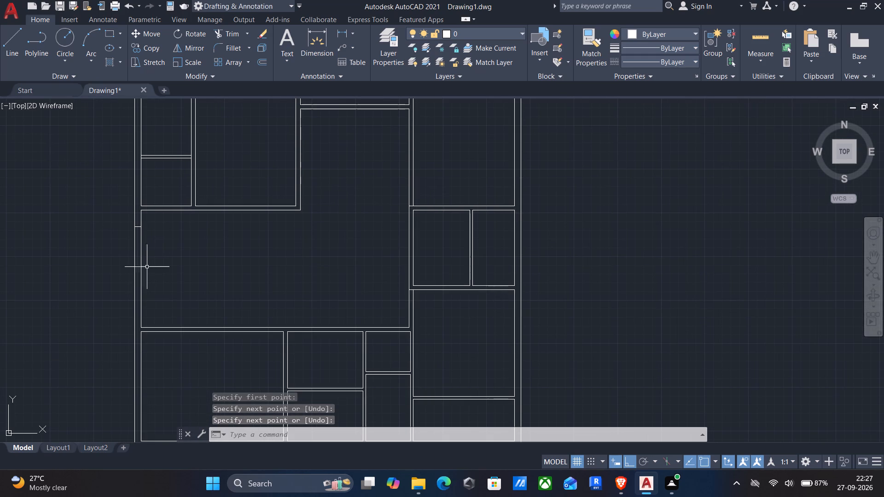
scroll(280, 348, up, 3)
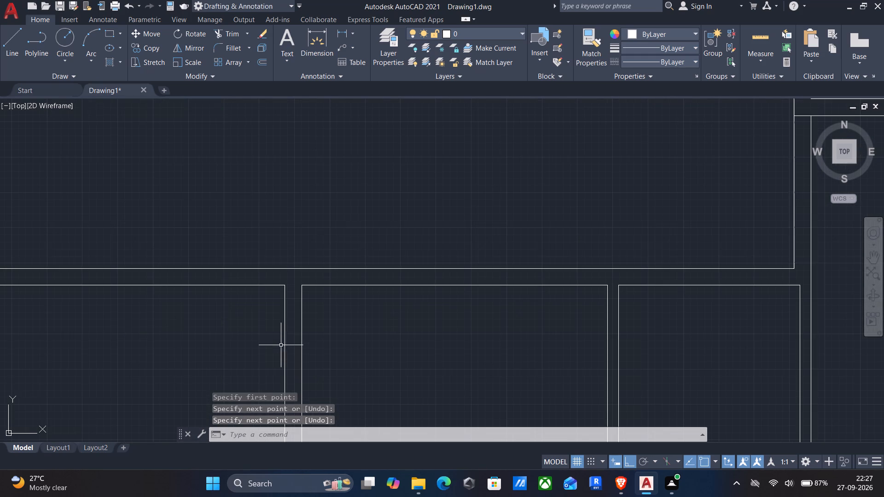
key(Return)
click(286, 288)
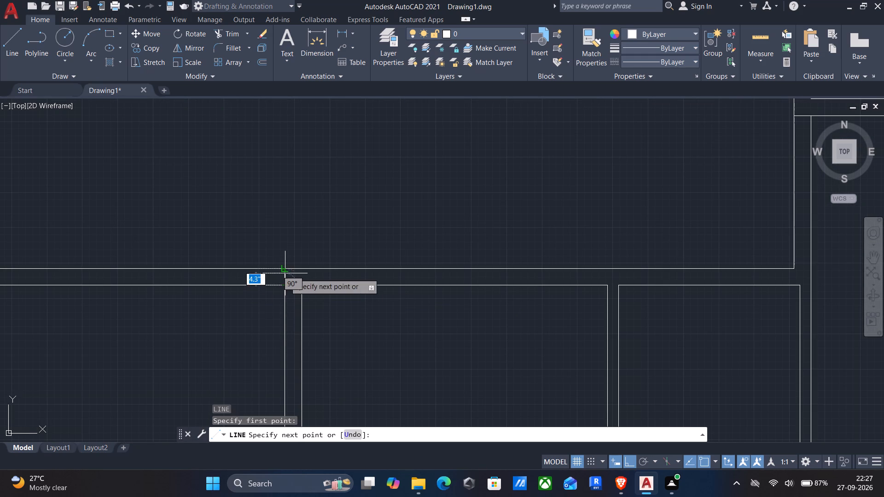
click(285, 273)
key(Return)
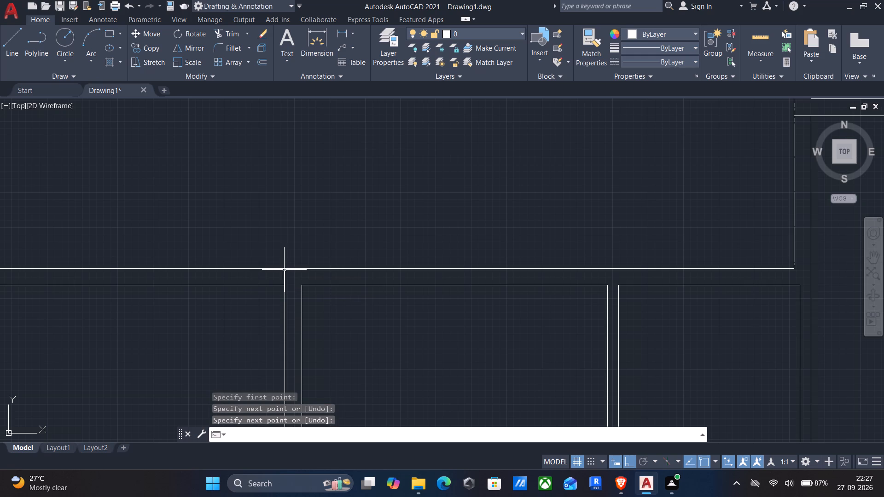
Draw a short line from the left end of the middle rooms' upper partition line across to the large bottom-left room's wall line.
middle_drag(284, 285, 278, 208)
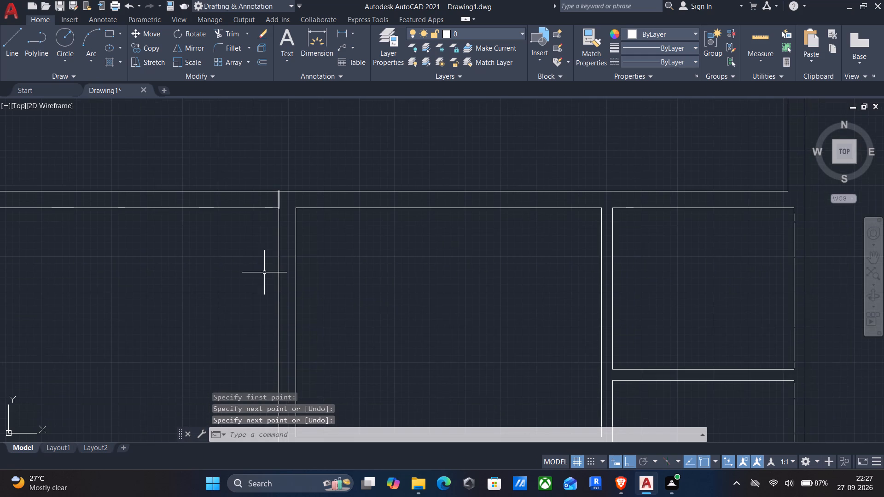
scroll(251, 248, down, 2)
middle_drag(231, 292, 226, 243)
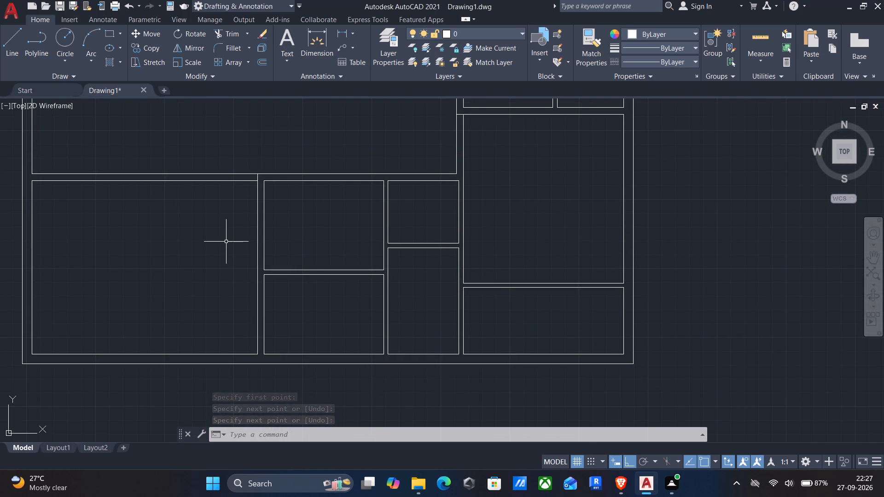
scroll(279, 278, up, 1)
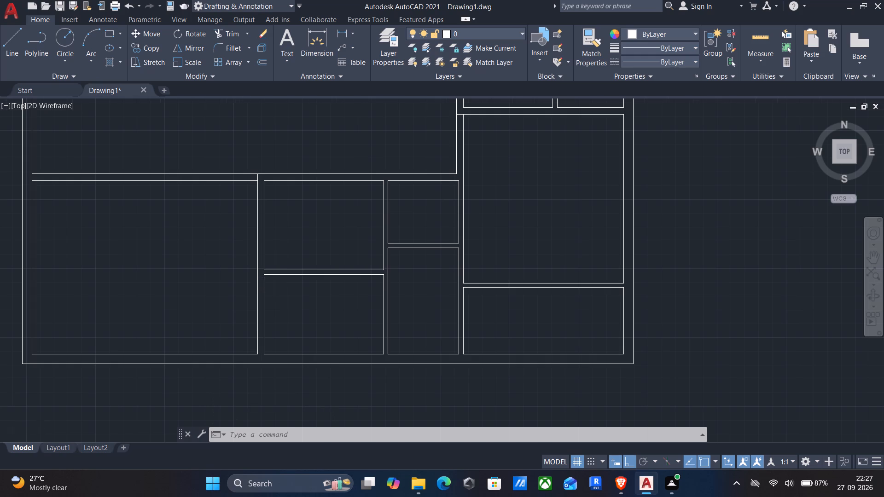
scroll(279, 278, up, 1)
key(Return)
click(236, 261)
scroll(237, 260, up, 2)
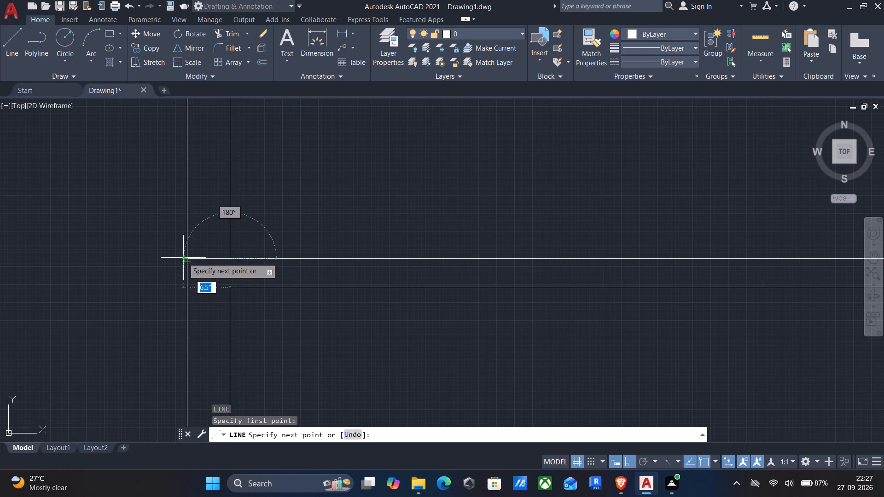
click(184, 258)
key(Return)
Draw a short vertical line across the middle rooms' horizontal partition, near its left end.
key(Return)
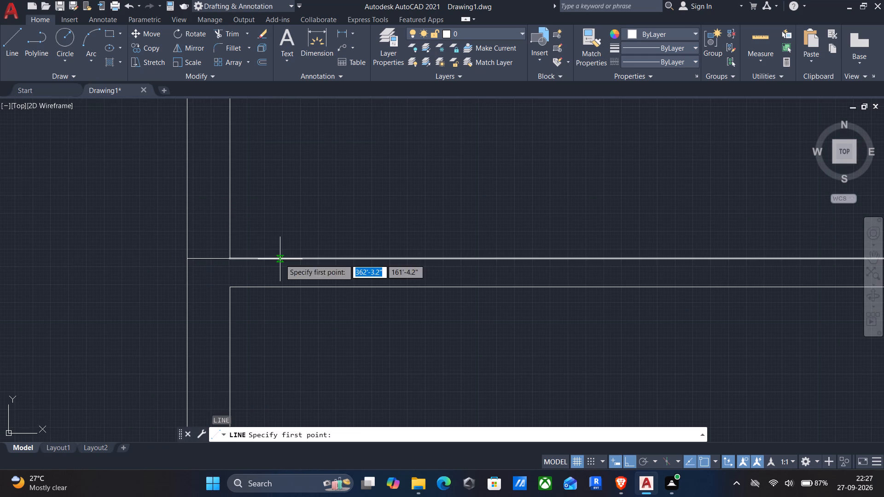
click(280, 259)
click(279, 286)
key(Return)
Draw a short line from the right end of the middle rooms' lower partition line across to the narrow room's left wall line.
scroll(292, 302, down, 2)
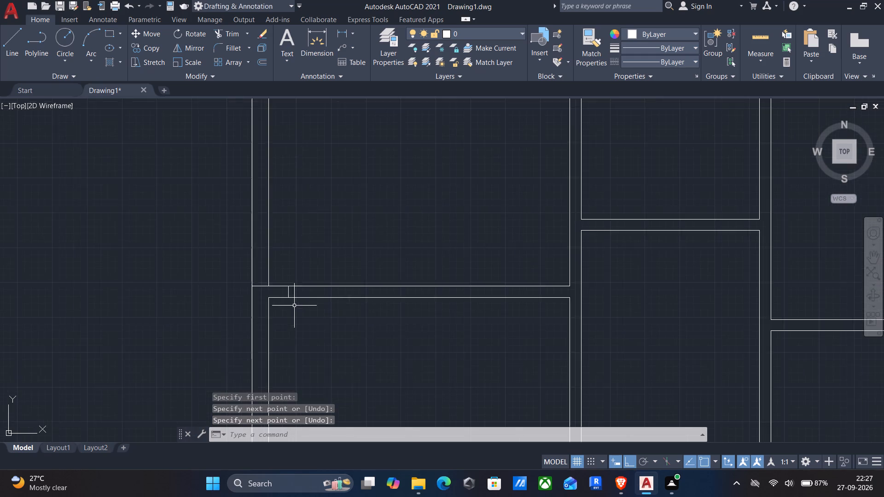
scroll(296, 307, down, 3)
middle_drag(261, 316, 259, 280)
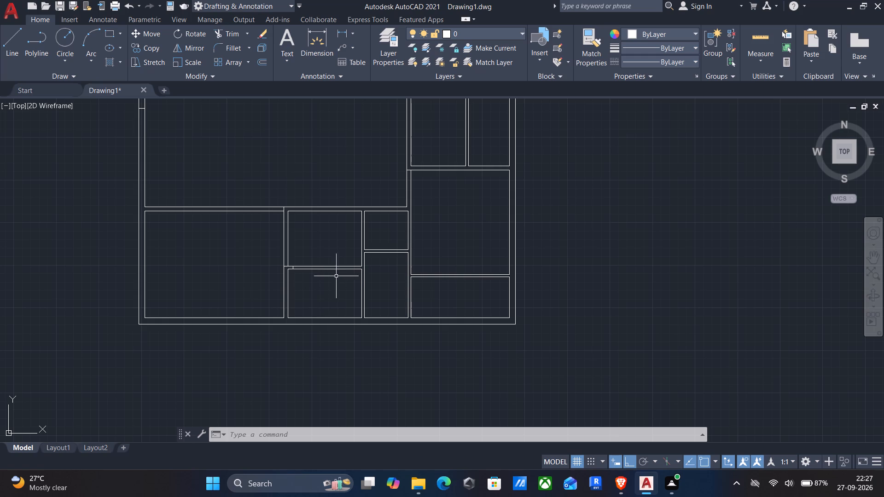
scroll(348, 279, up, 3)
key(Return)
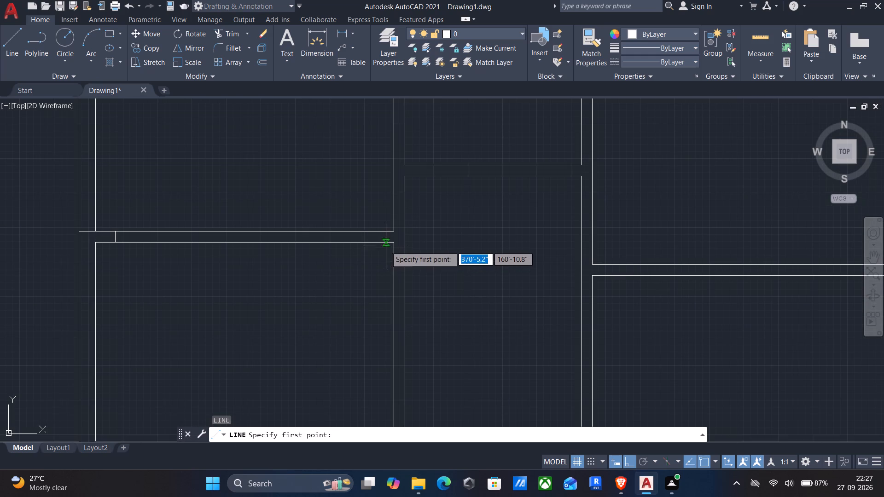
click(394, 244)
scroll(394, 244, up, 4)
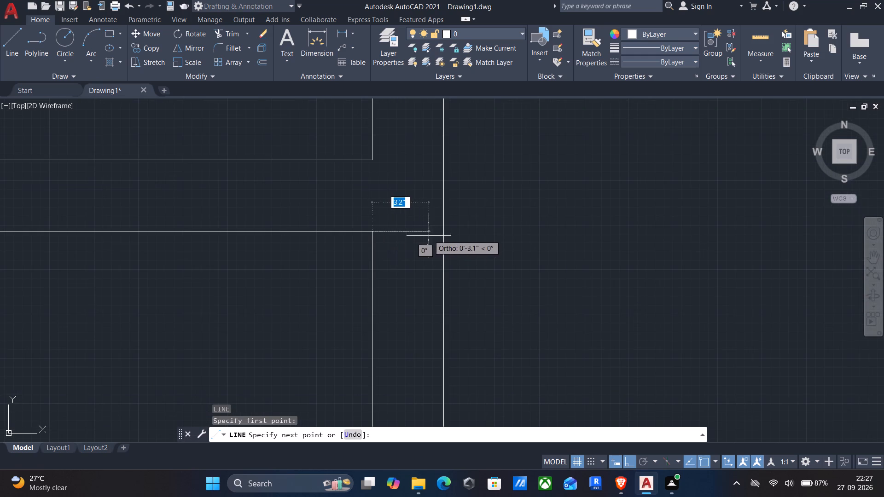
click(445, 229)
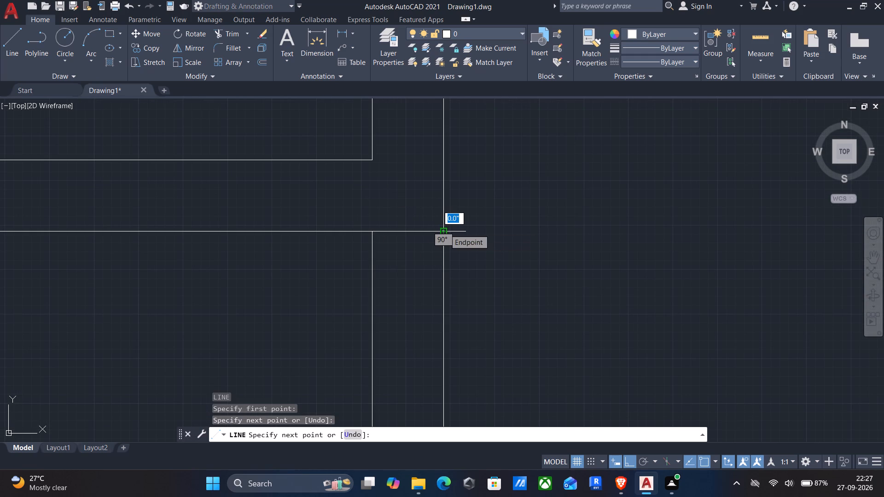
key(Return)
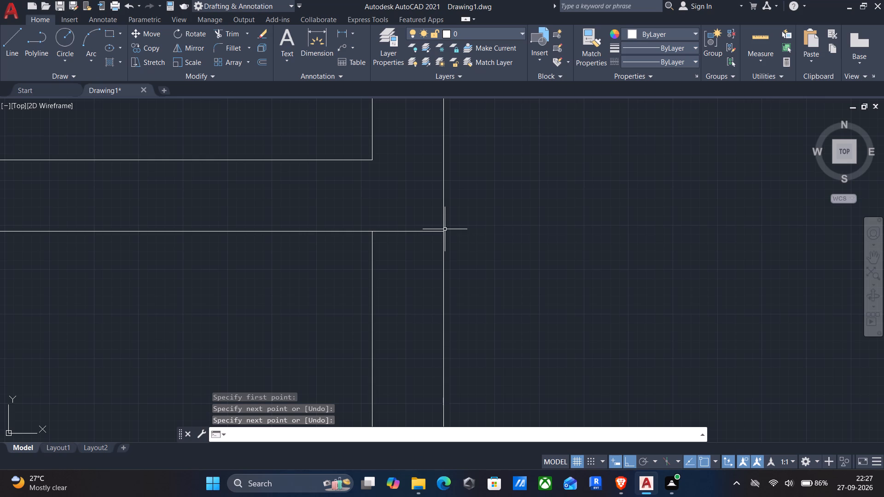
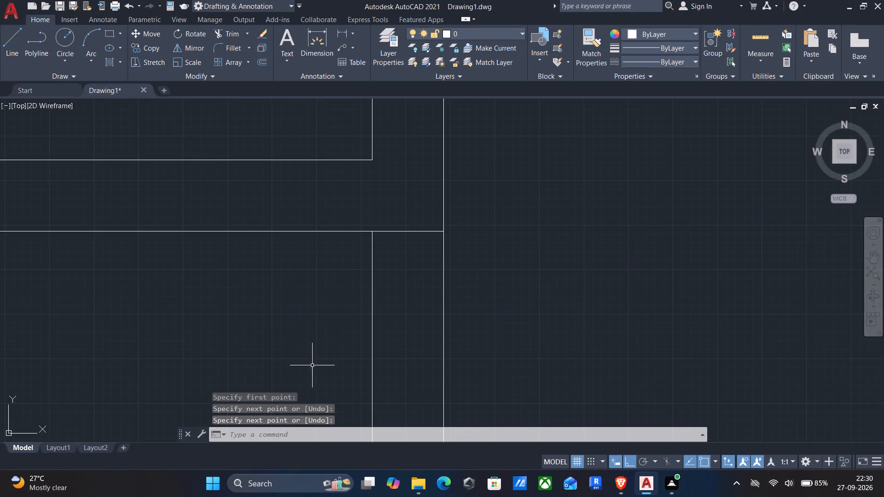
Draw a short vertical line from the small upper room's top-left corner, beside the middle rooms, up to the hall's bottom wall line.
scroll(496, 342, down, 2)
middle_drag(498, 341, 469, 304)
scroll(469, 304, down, 1)
middle_drag(413, 312, 413, 314)
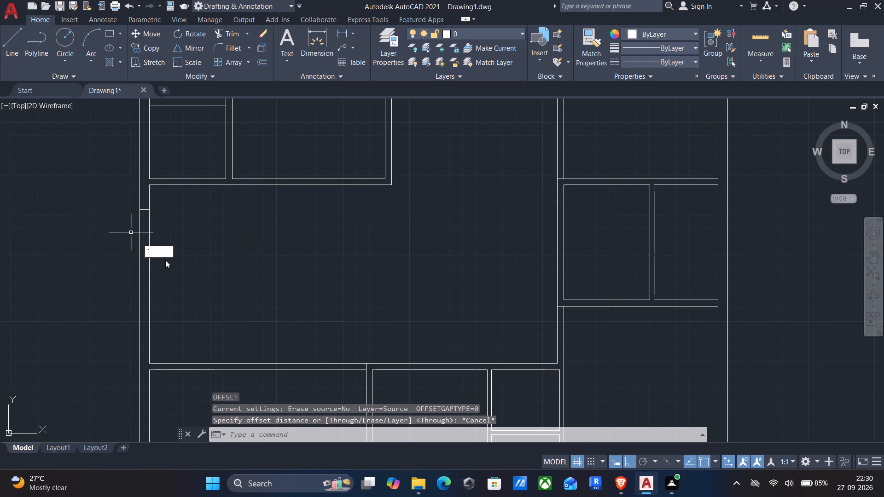
key(Escape)
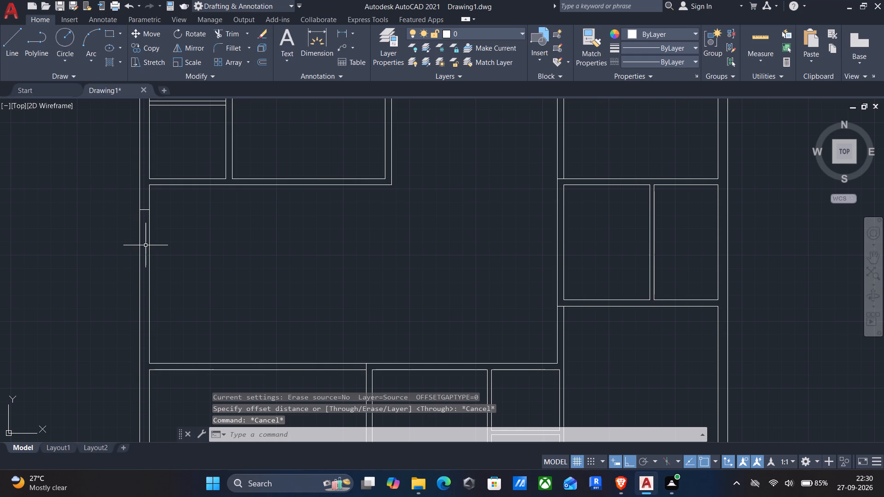
middle_drag(292, 298, 284, 249)
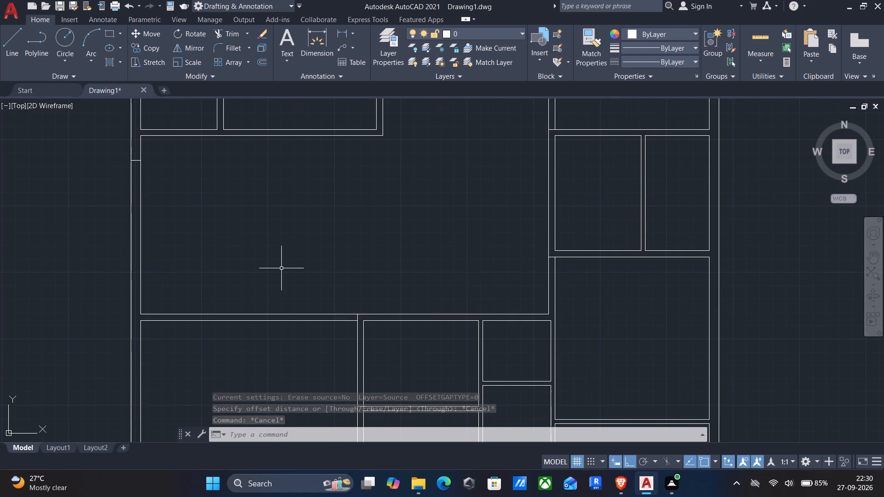
middle_drag(342, 321, 324, 284)
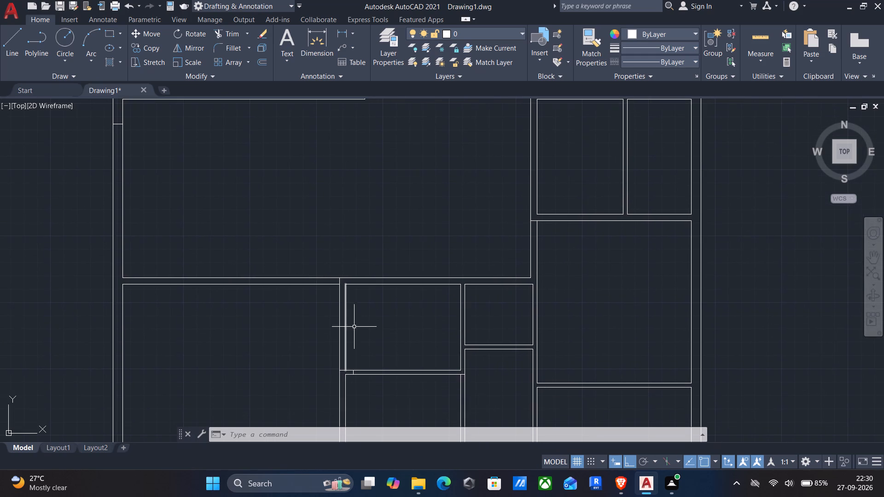
middle_drag(367, 339, 257, 280)
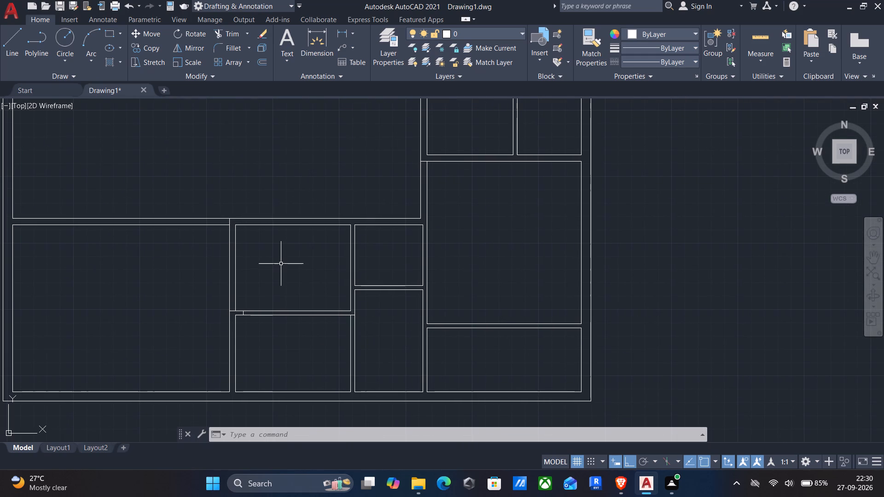
key(l)
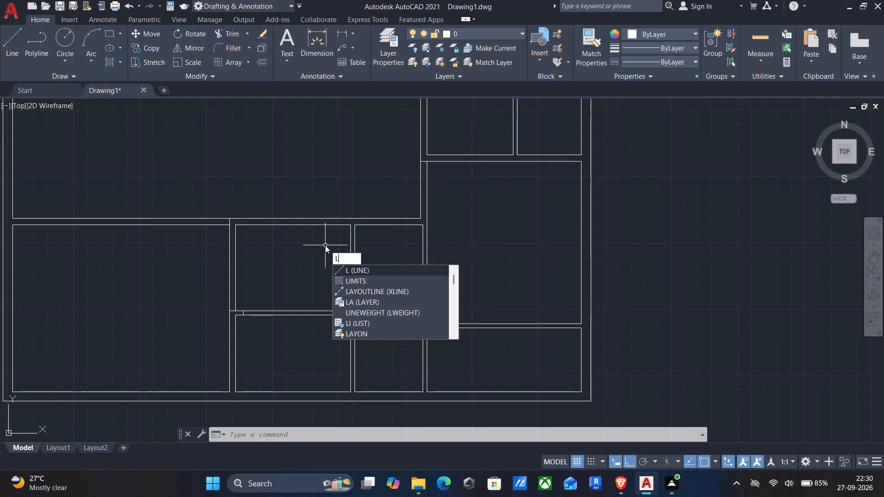
key(Return)
scroll(345, 239, up, 2)
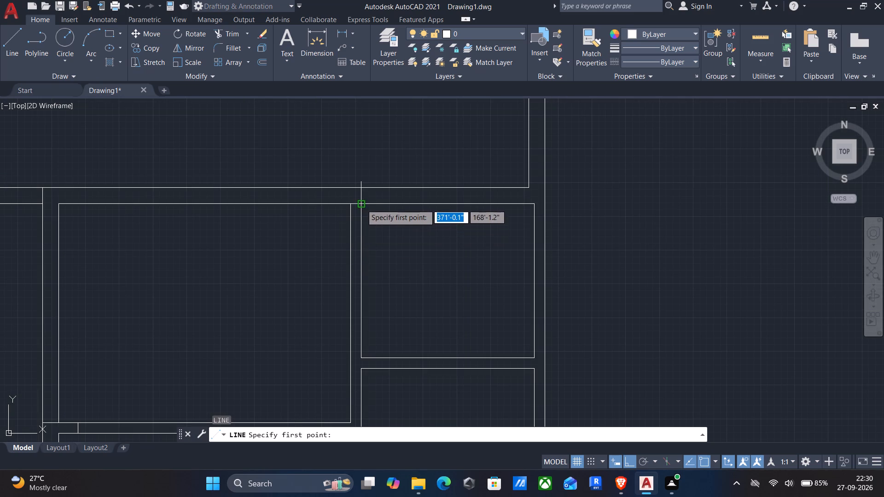
click(361, 204)
click(361, 185)
key(Return)
Draw a short horizontal line, about 4", from the narrow lower room's top-right corner across to the large right-hand room's left wall line.
scroll(361, 230, down, 2)
middle_drag(358, 274, 358, 274)
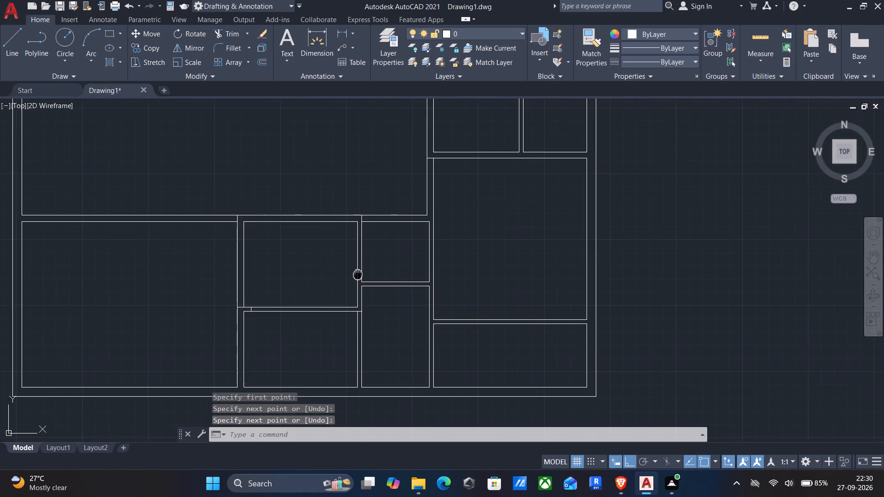
middle_drag(358, 274, 355, 258)
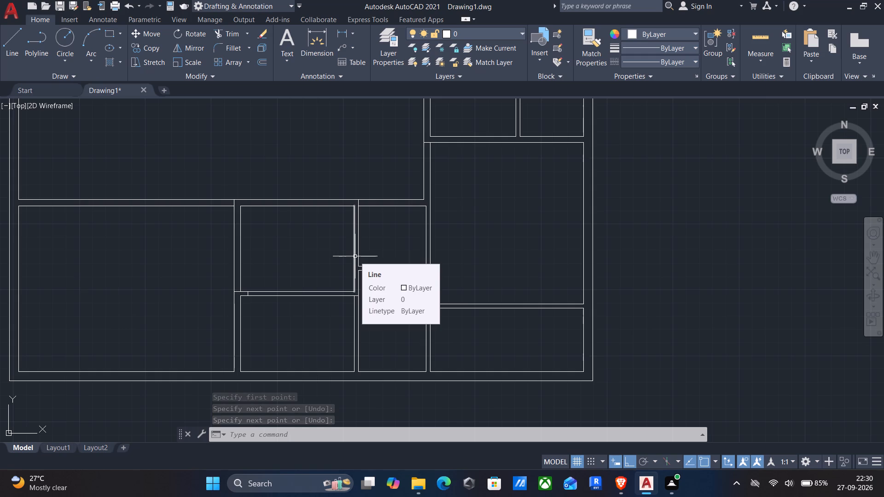
scroll(416, 279, up, 4)
key(Return)
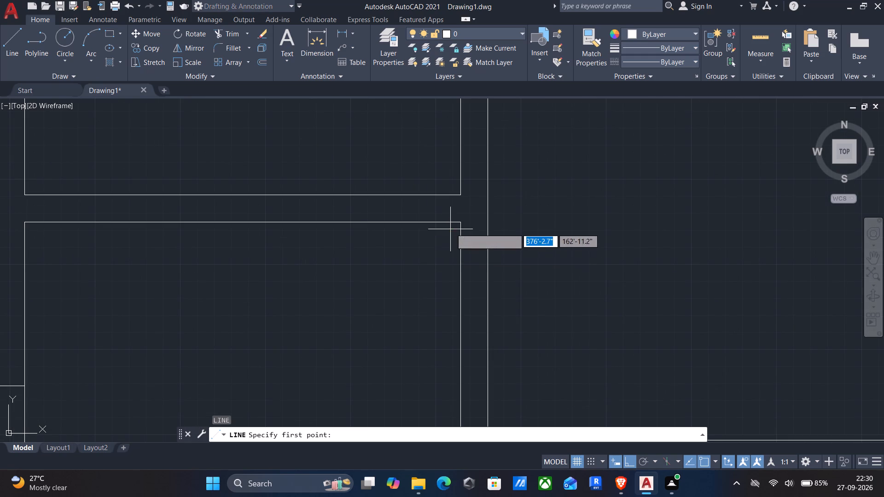
click(460, 225)
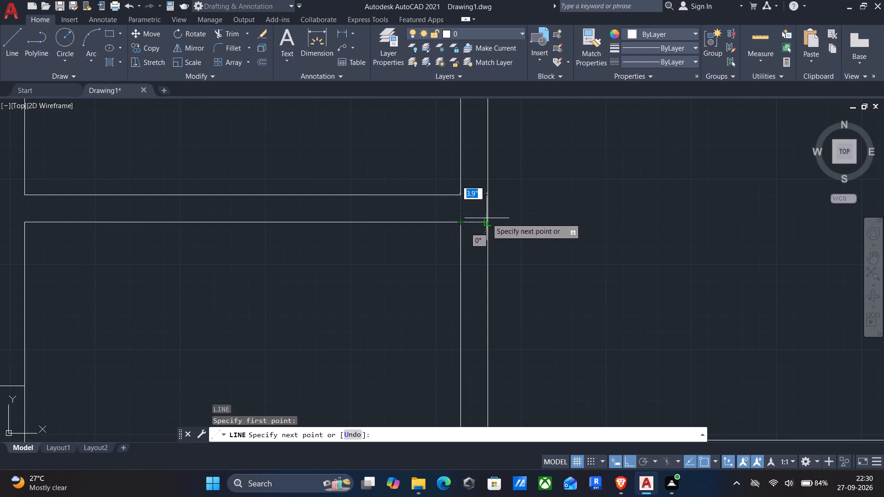
click(487, 218)
key(Return)
Draw a short vertical line from the bottom-right room's top-left corner up to the bottom-left corner of the large room above it.
scroll(482, 230, down, 1)
middle_drag(473, 254, 430, 252)
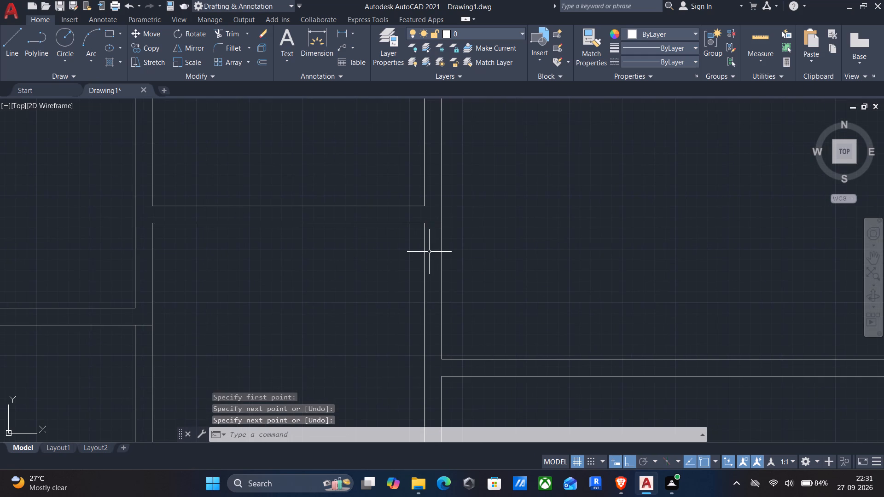
middle_drag(427, 253, 398, 255)
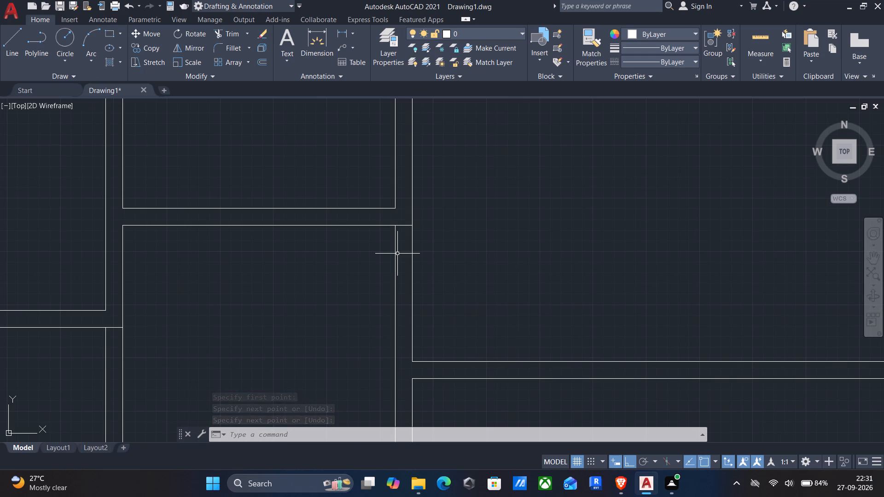
middle_drag(410, 254, 363, 252)
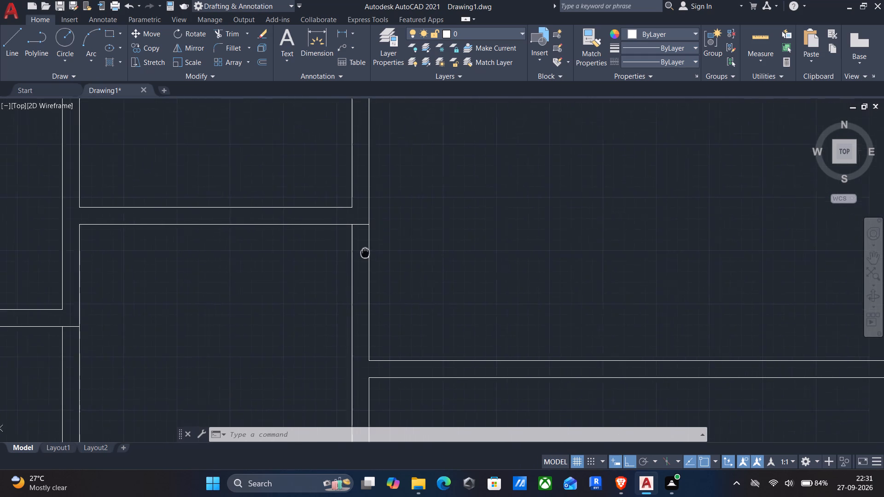
middle_drag(363, 252, 357, 248)
middle_drag(350, 304, 342, 295)
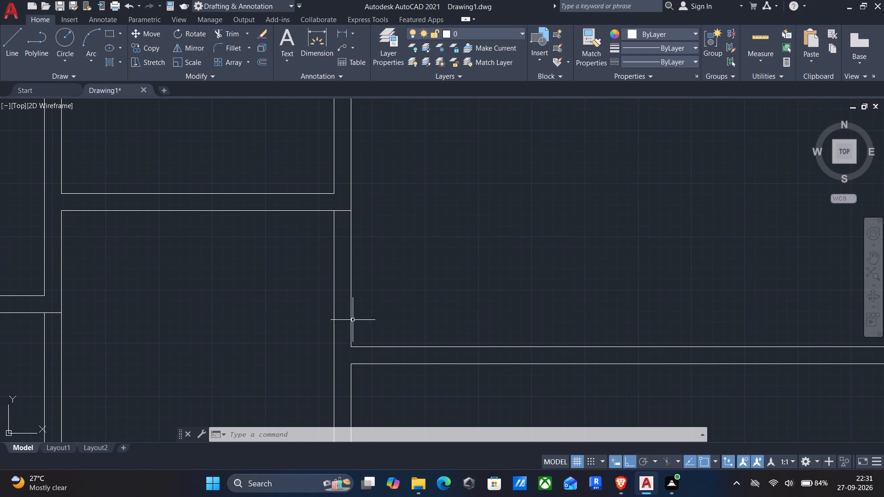
middle_drag(355, 330, 352, 290)
scroll(357, 326, down, 3)
middle_drag(357, 326, 355, 284)
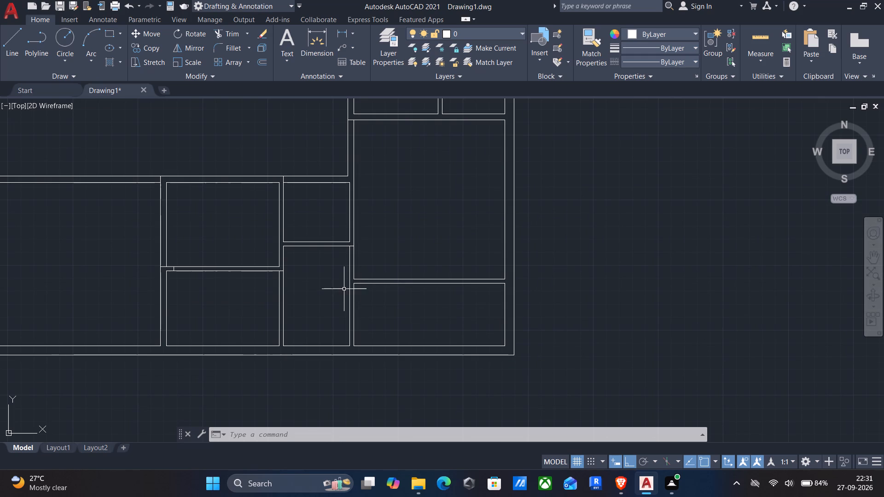
scroll(344, 291, up, 2)
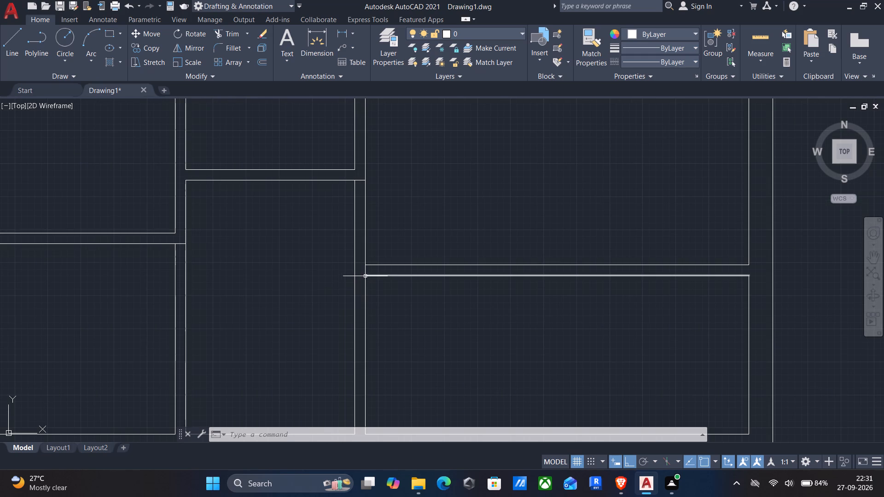
key(Return)
scroll(366, 274, up, 3)
click(354, 287)
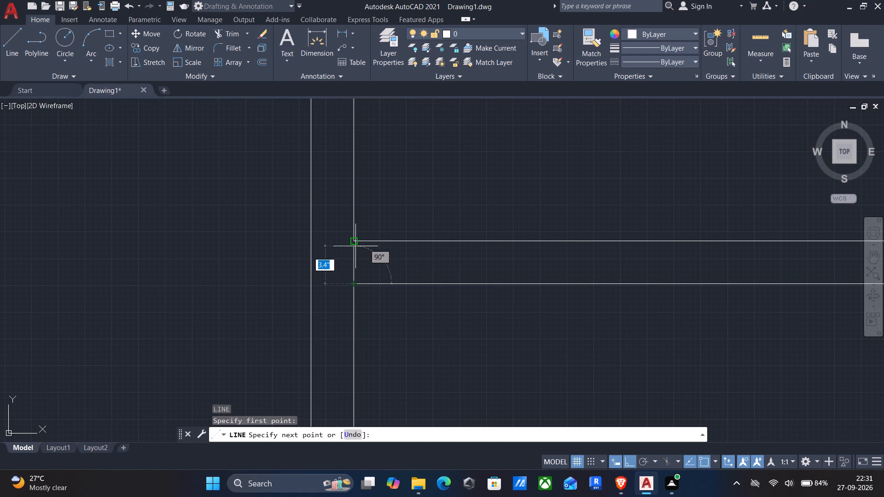
click(355, 242)
key(Return)
Extend the right end of the hall's bottom wall line to the large right-hand room's left wall line.
scroll(355, 243, down, 2)
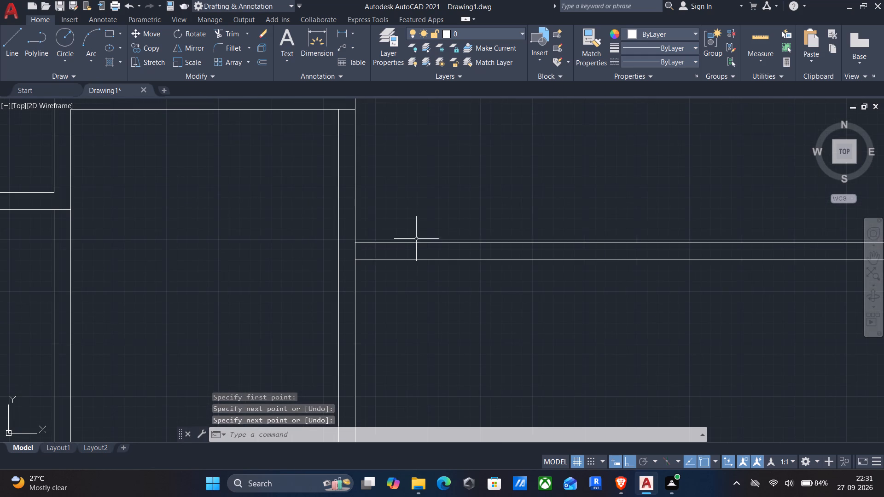
middle_drag(417, 237, 409, 284)
scroll(419, 250, down, 2)
middle_drag(419, 239, 412, 324)
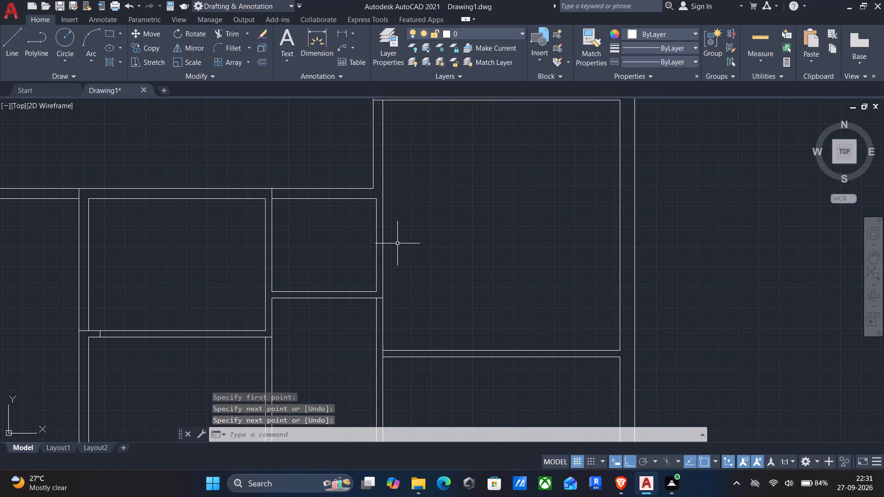
middle_drag(397, 243, 385, 312)
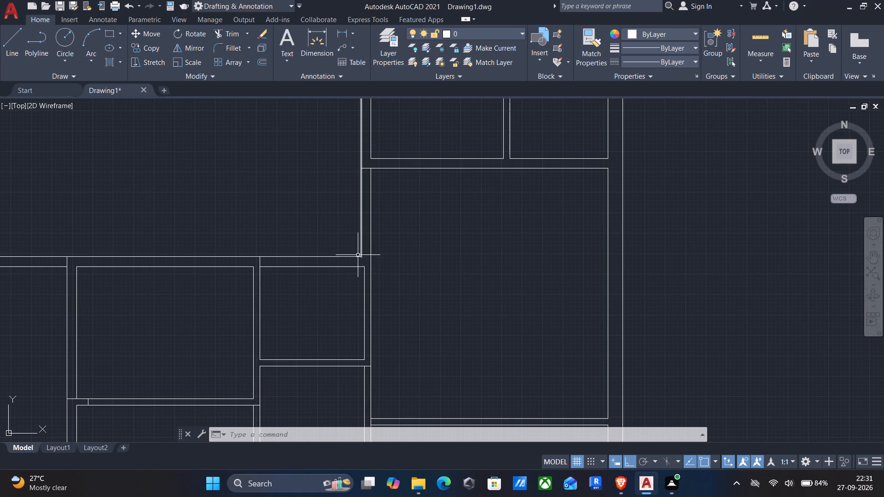
text(ex)
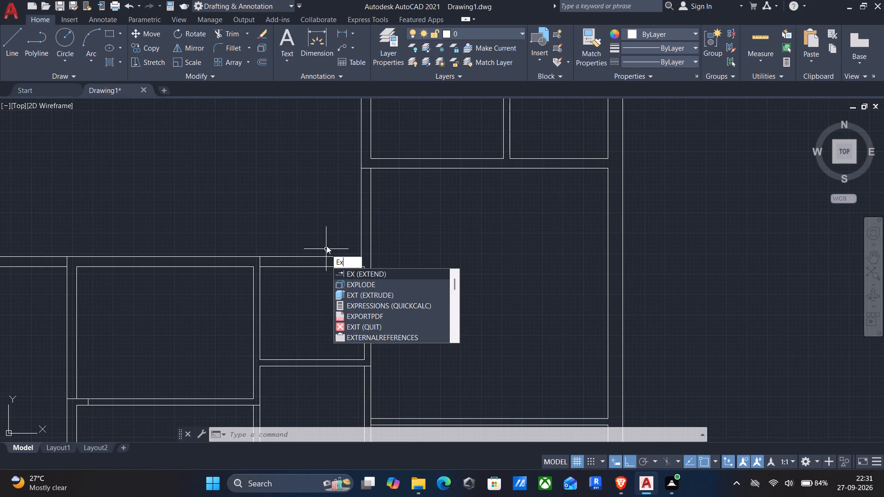
key(Return)
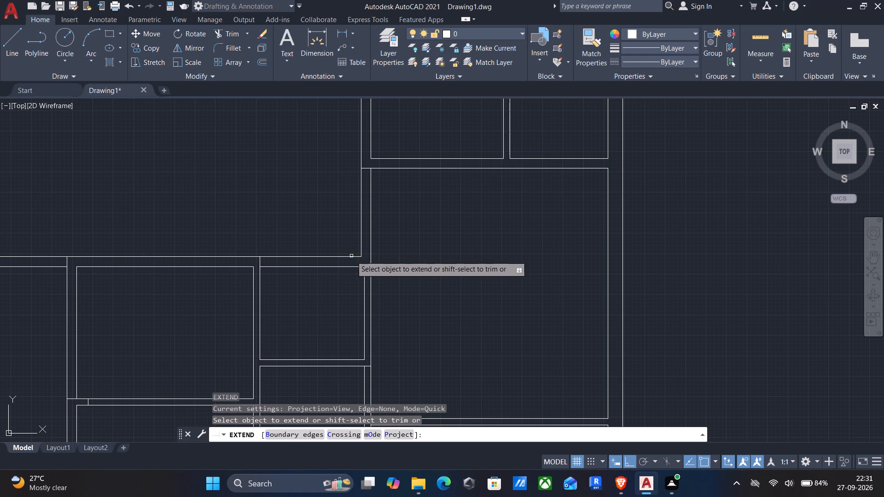
click(356, 257)
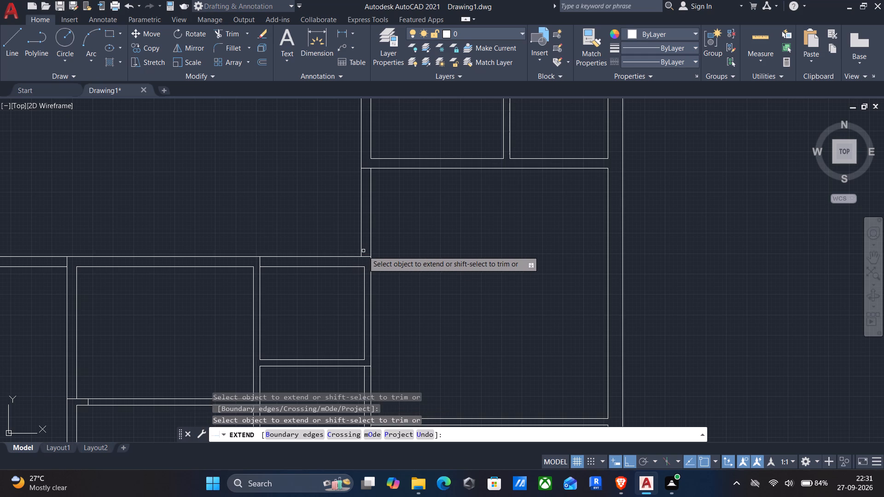
key(Escape)
Trim both vertical wall lines between the hall and the large right-hand room, above the extended hall wall line, to open the passage.
text(tr)
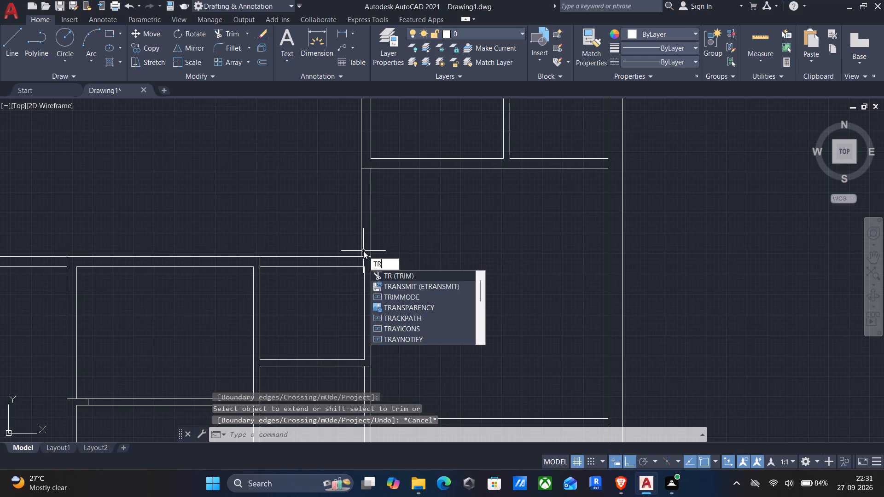
key(Return)
drag(339, 234, 378, 222)
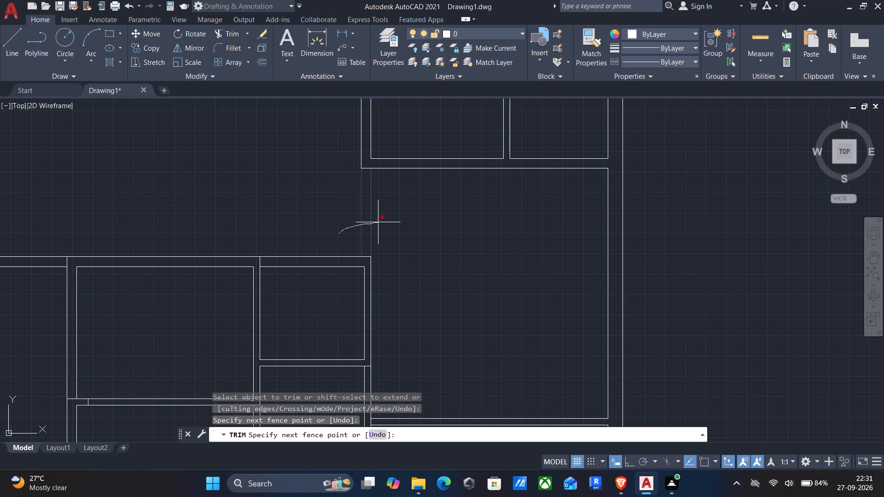
drag(378, 222, 385, 222)
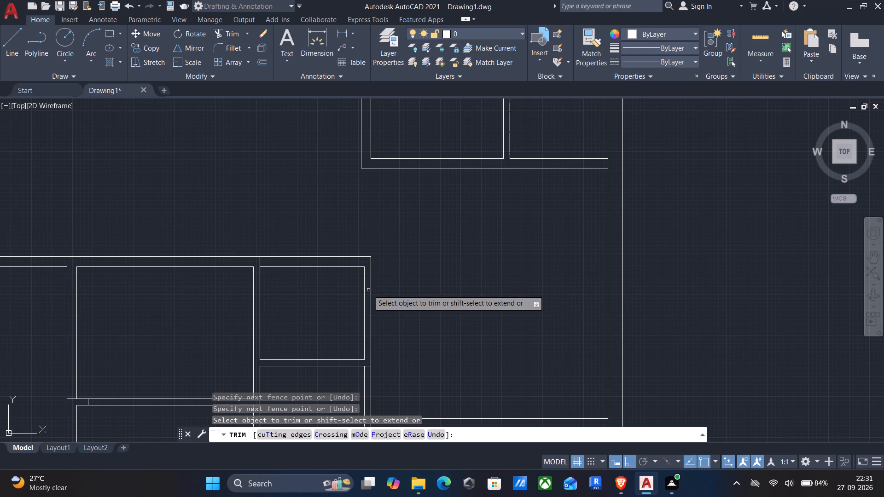
key(Escape)
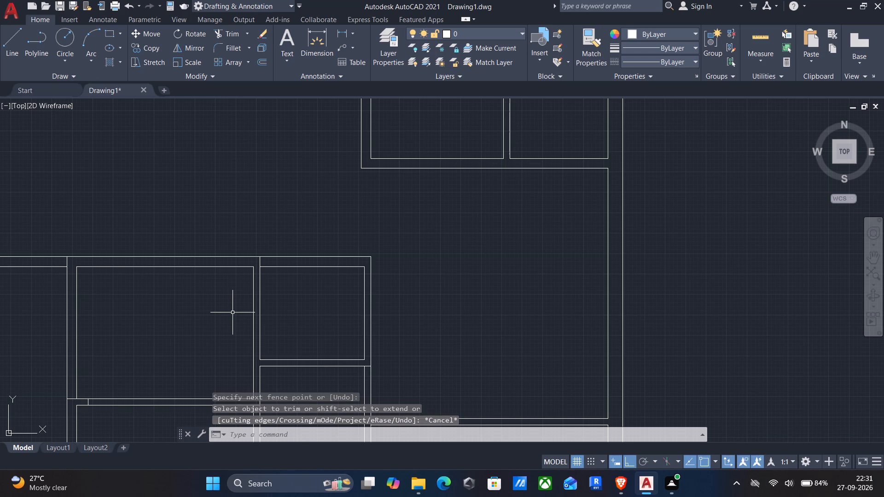
Draw a vertical line, about 6", from the top of the partition between the two right-side middle rooms up to the wall line above.
scroll(233, 312, down, 2)
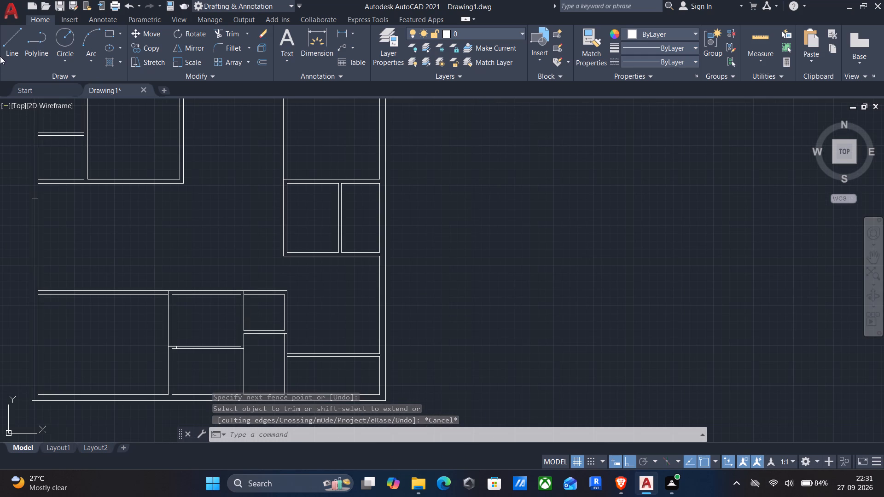
scroll(468, 192, down, 1)
middle_drag(468, 192, 474, 245)
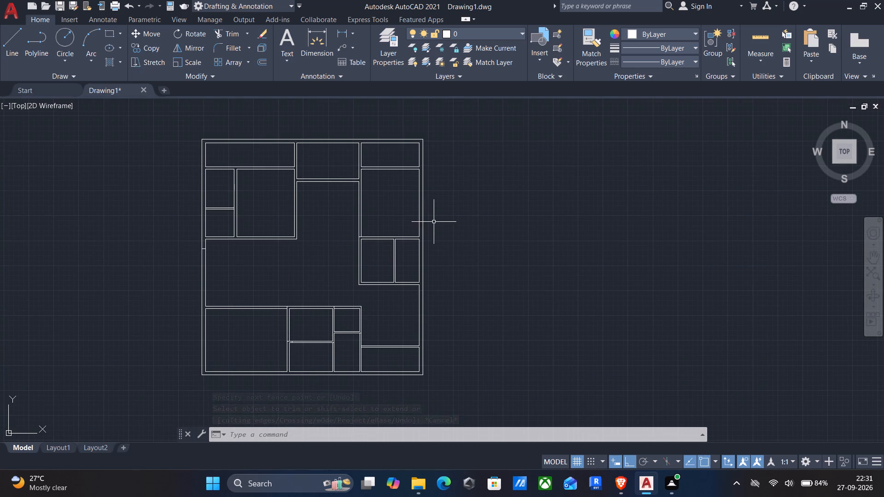
middle_drag(433, 222, 454, 244)
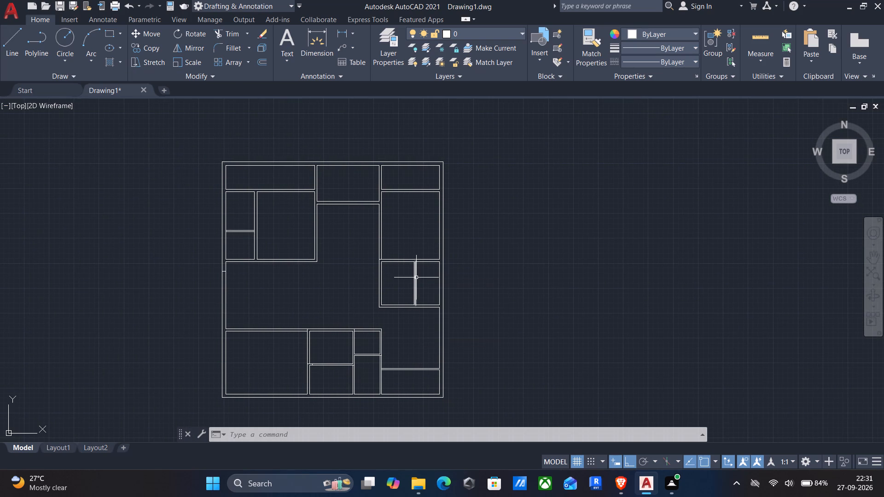
key(l)
key(Return)
scroll(423, 265, up, 4)
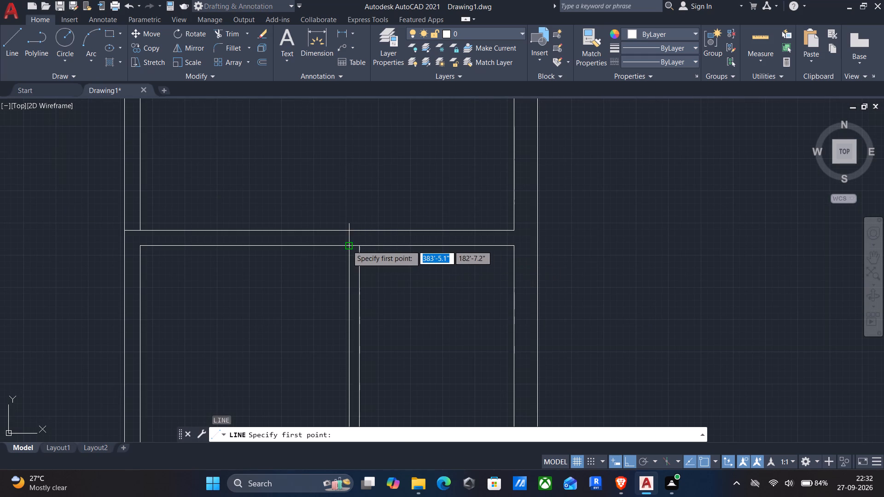
click(347, 245)
scroll(343, 231, up, 3)
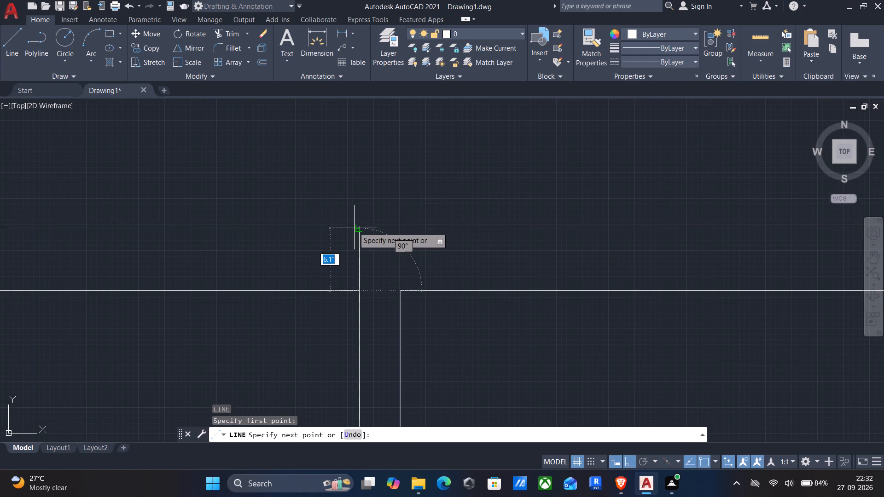
click(359, 227)
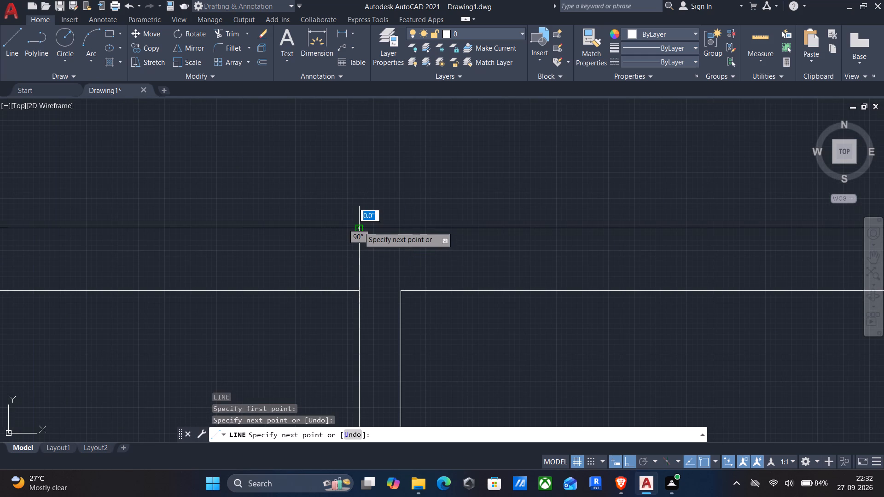
key(Return)
middle_drag(372, 283, 374, 243)
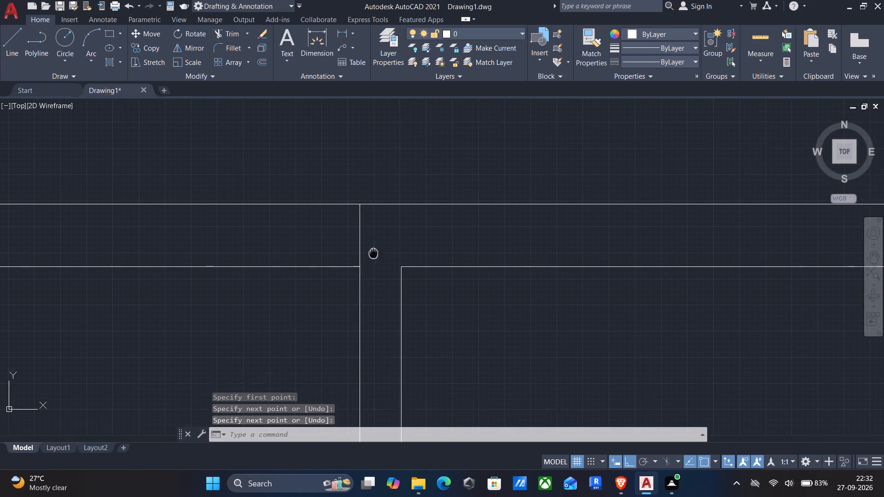
Draw a short horizontal line, 4" long, across the partition between the two right-side middle rooms at its midpoint.
middle_drag(374, 243, 378, 235)
scroll(379, 232, down, 2)
middle_drag(351, 279, 350, 188)
scroll(337, 233, down, 1)
key(Return)
middle_drag(341, 310, 344, 288)
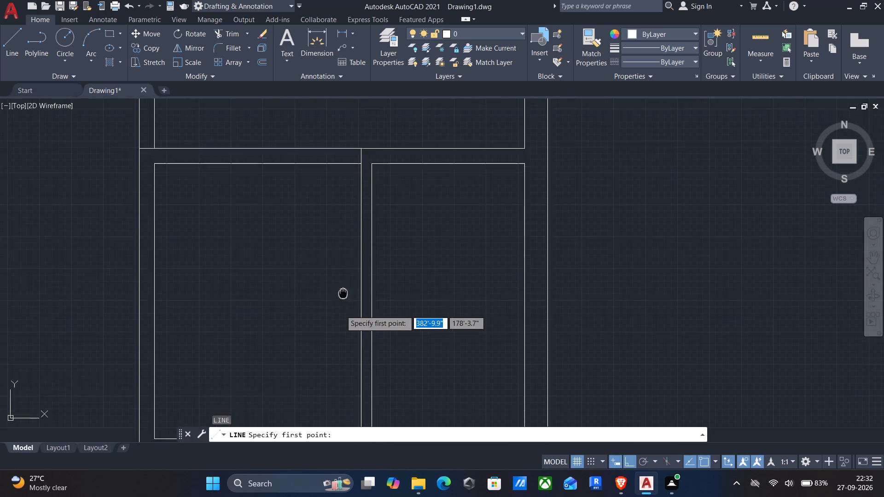
middle_drag(344, 288, 347, 280)
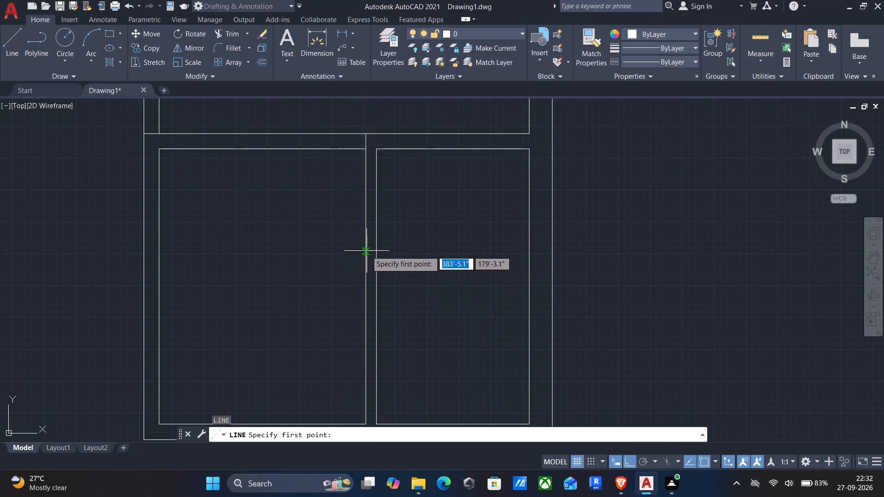
click(364, 287)
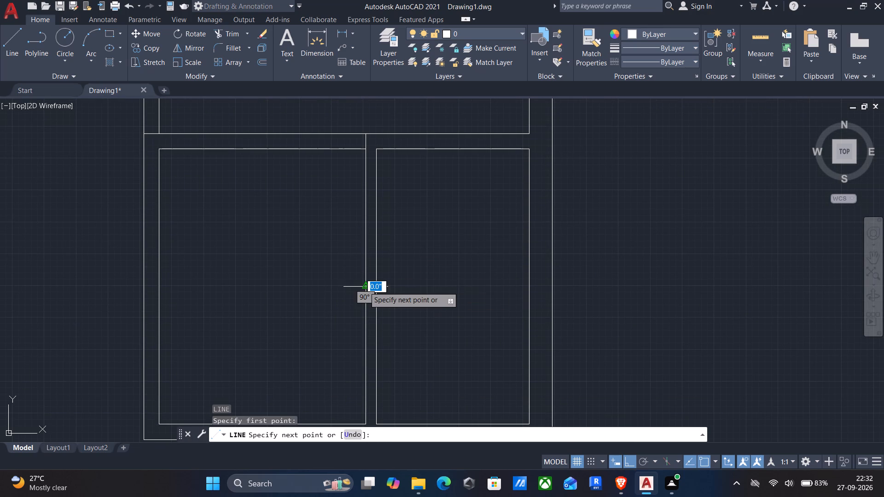
scroll(364, 287, up, 3)
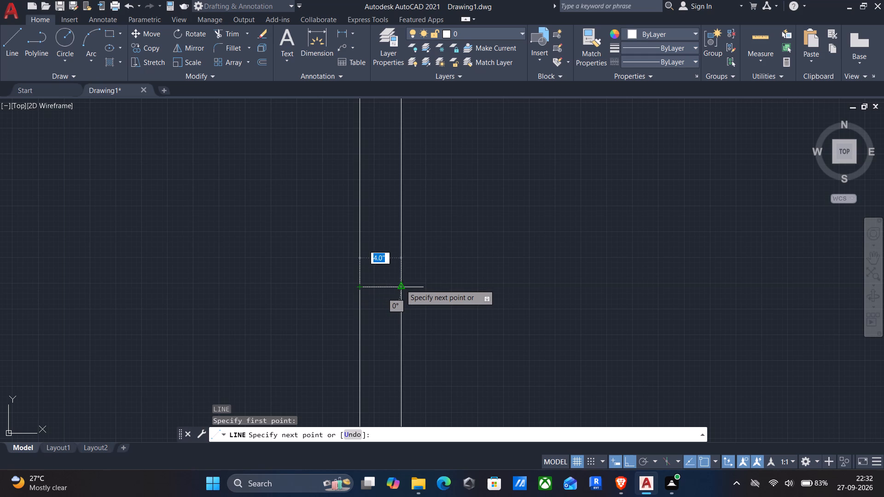
click(401, 284)
key(Return)
Draw a 6" vertical line from the bottom-right inner corner of the large left-hand room down to the wall line below.
scroll(386, 284, down, 2)
middle_drag(363, 268, 410, 312)
scroll(410, 312, down, 2)
middle_drag(396, 285, 439, 325)
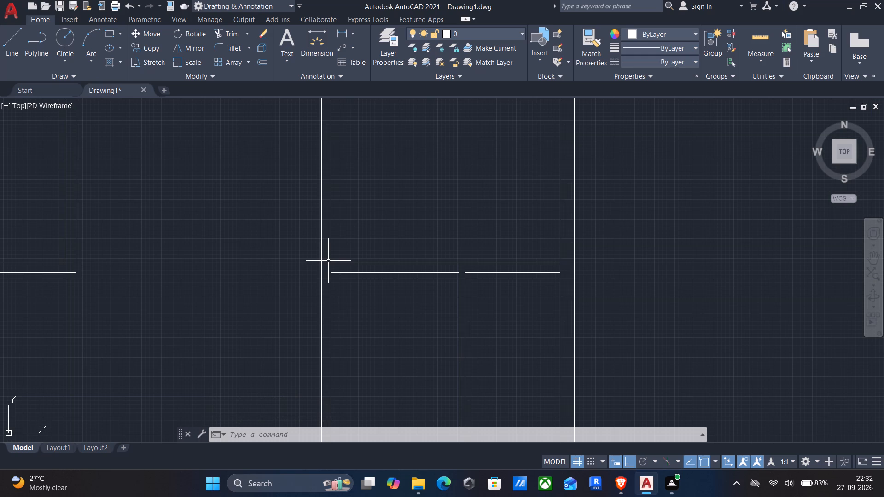
scroll(299, 260, down, 1)
middle_drag(279, 252, 336, 284)
scroll(336, 284, down, 1)
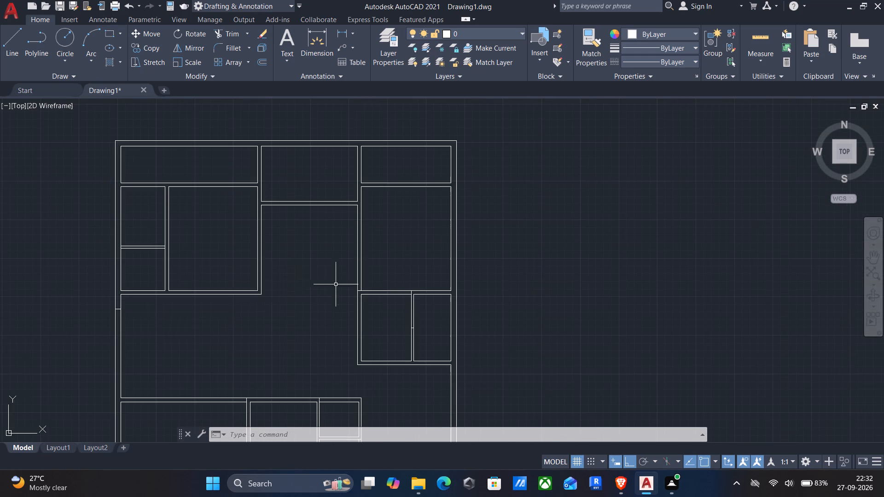
middle_drag(262, 296, 314, 303)
scroll(302, 292, up, 1)
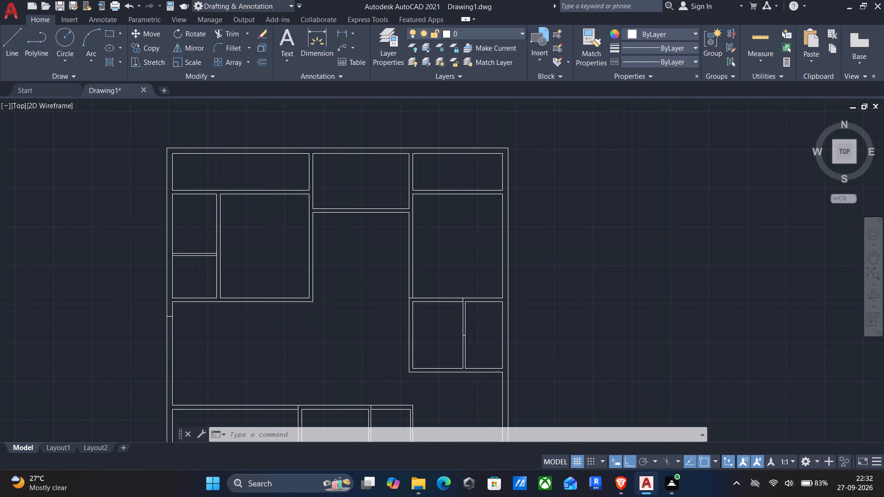
scroll(302, 292, up, 2)
key(l)
key(Return)
scroll(299, 304, up, 3)
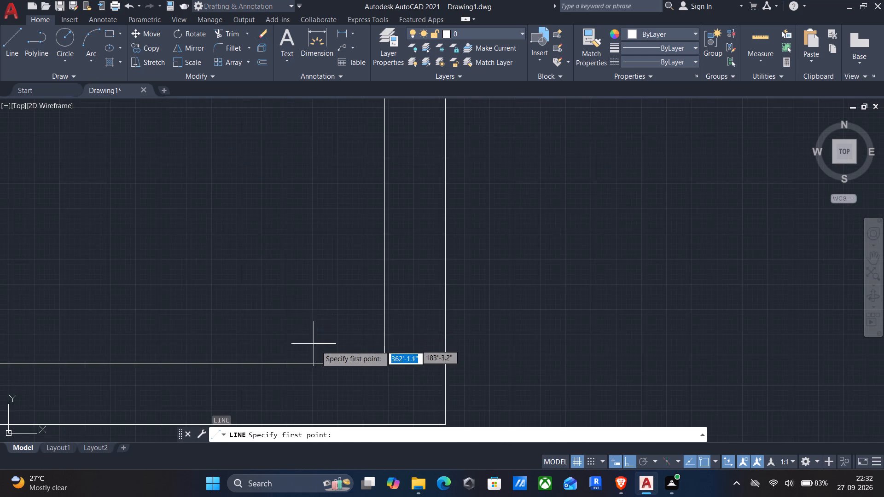
scroll(317, 347, down, 2)
scroll(337, 355, up, 3)
click(355, 348)
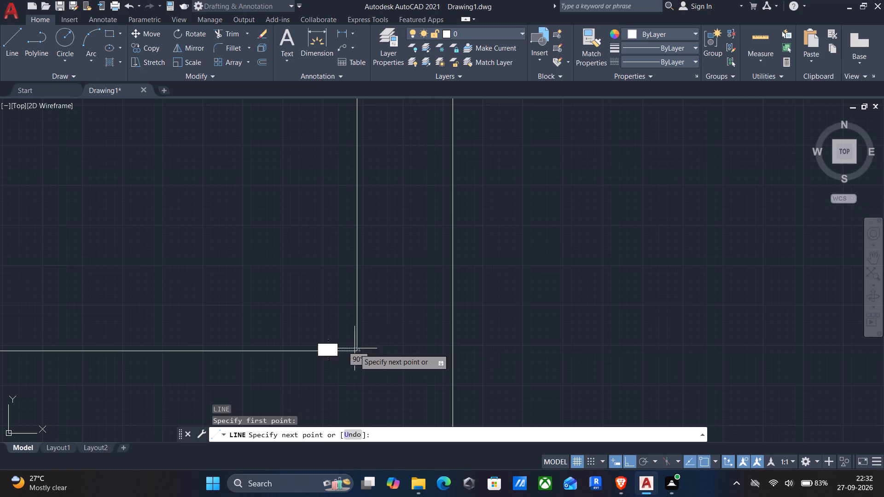
scroll(355, 349, down, 3)
middle_drag(357, 336, 359, 307)
scroll(354, 338, up, 3)
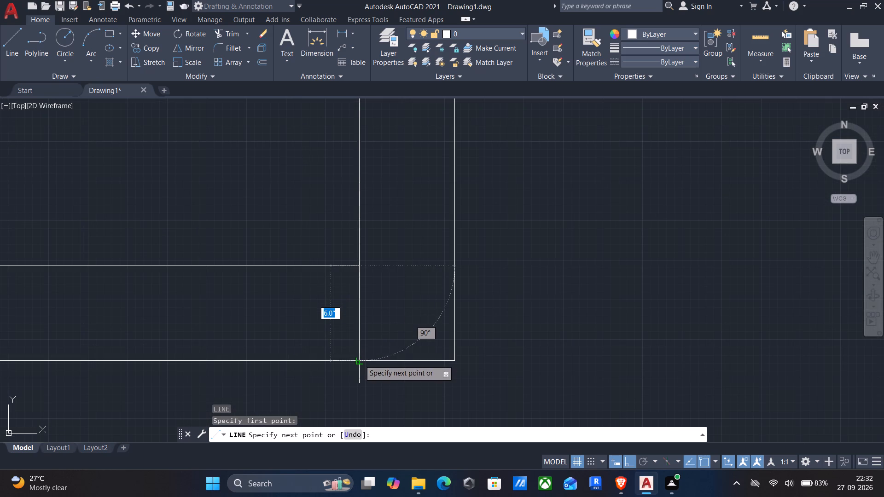
click(360, 360)
key(Return)
Trim the vertical wall line segment between the two partition lines separating the two small left-side rooms.
scroll(359, 360, down, 2)
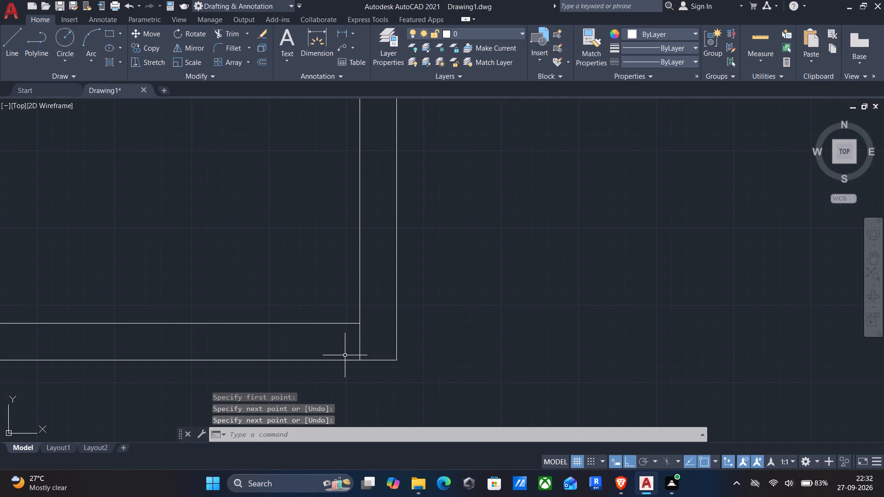
scroll(343, 357, down, 1)
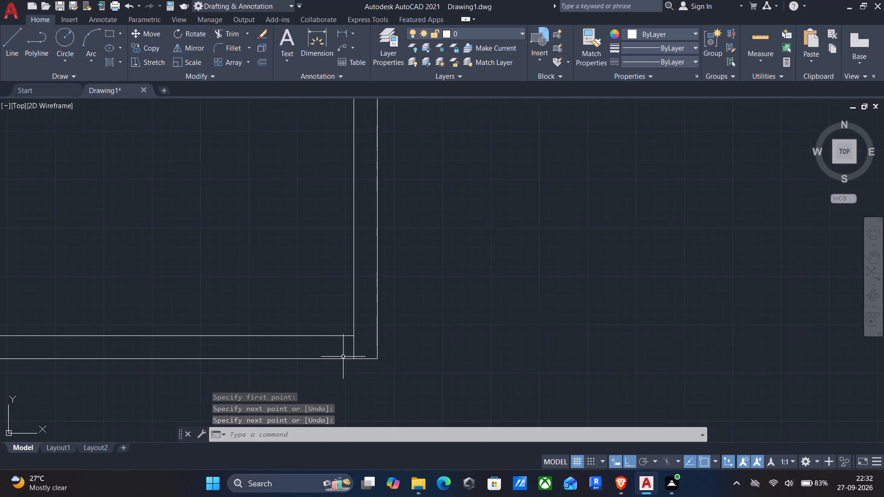
middle_drag(338, 357, 462, 344)
scroll(465, 343, down, 2)
middle_drag(337, 332, 478, 348)
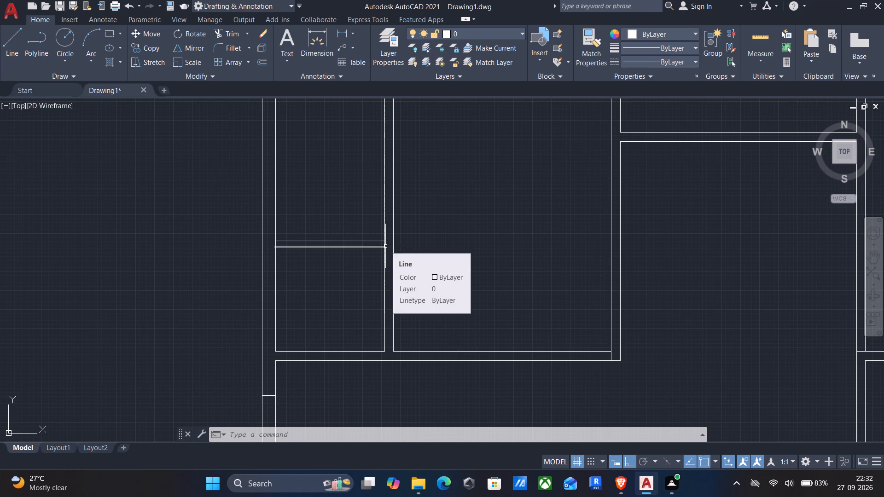
text(tr)
key(Return)
scroll(385, 246, up, 4)
drag(377, 232, 312, 224)
key(Return)
Draw a horizontal line from the right end of the small rooms' lower partition line across to the large left-hand room's wall line.
scroll(314, 232, down, 2)
middle_drag(308, 261, 332, 261)
scroll(334, 261, down, 2)
middle_drag(333, 287, 333, 287)
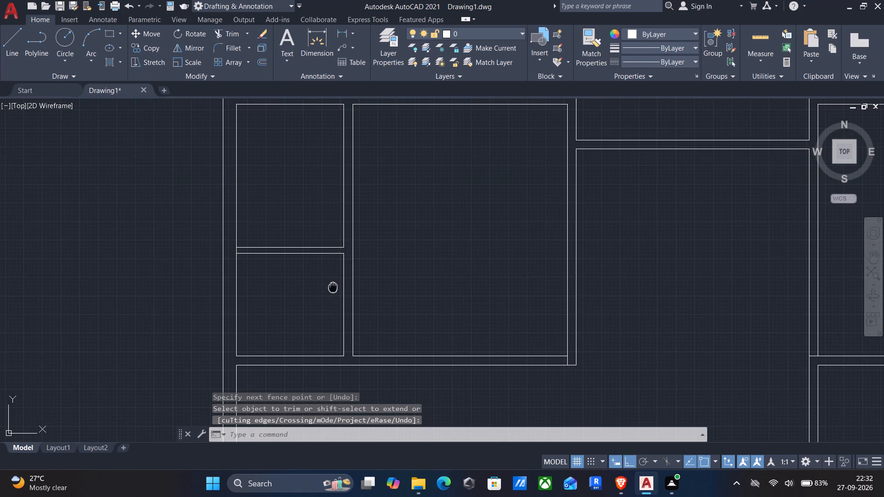
middle_drag(333, 287, 336, 276)
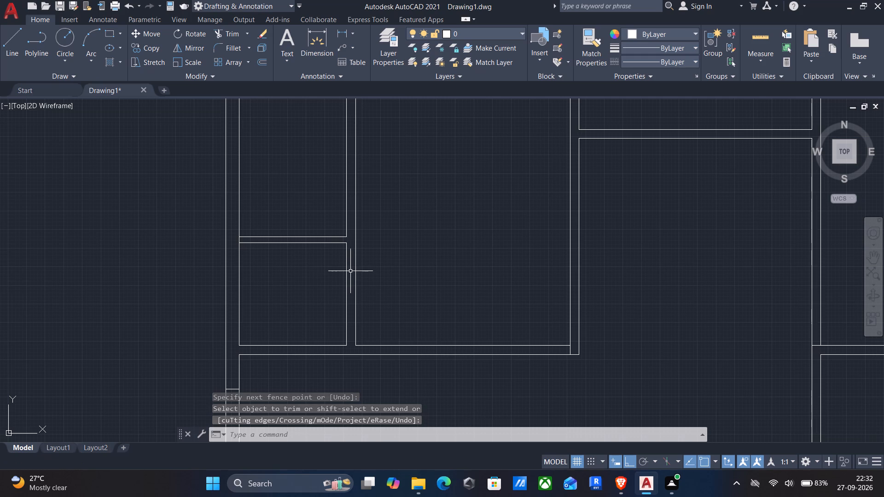
scroll(344, 244, up, 3)
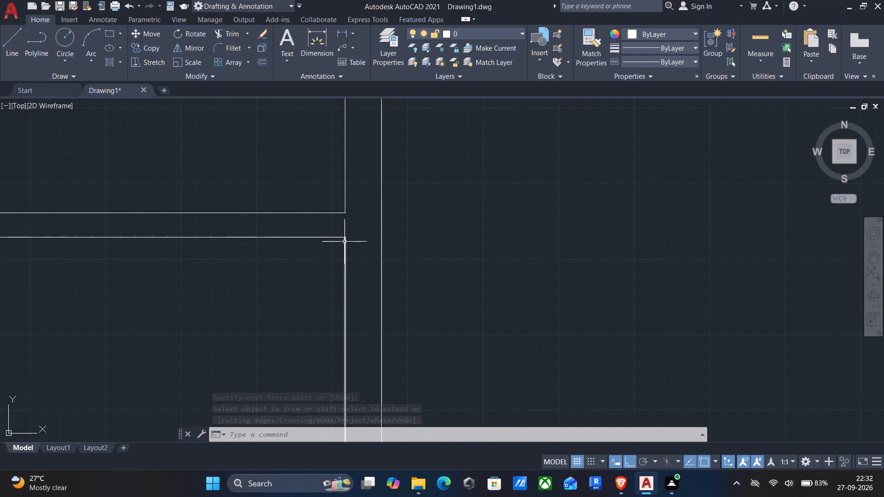
key(l)
key(Return)
scroll(341, 241, up, 1)
click(346, 233)
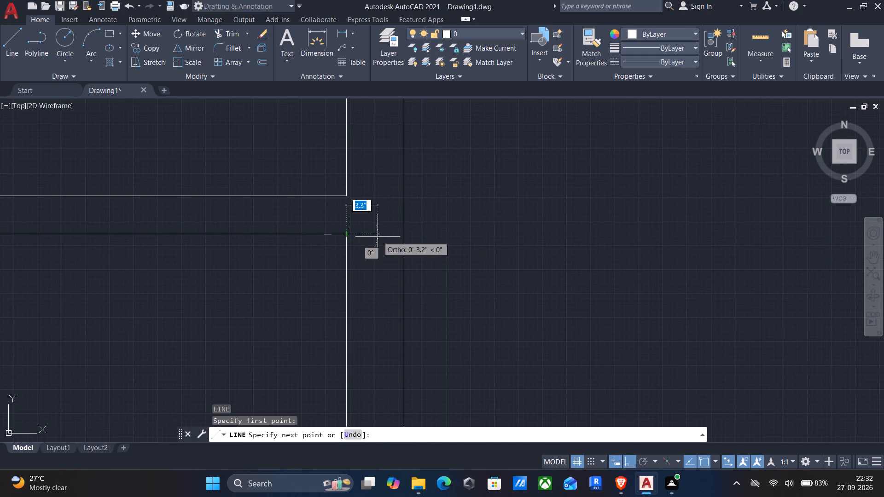
click(404, 234)
key(Return)
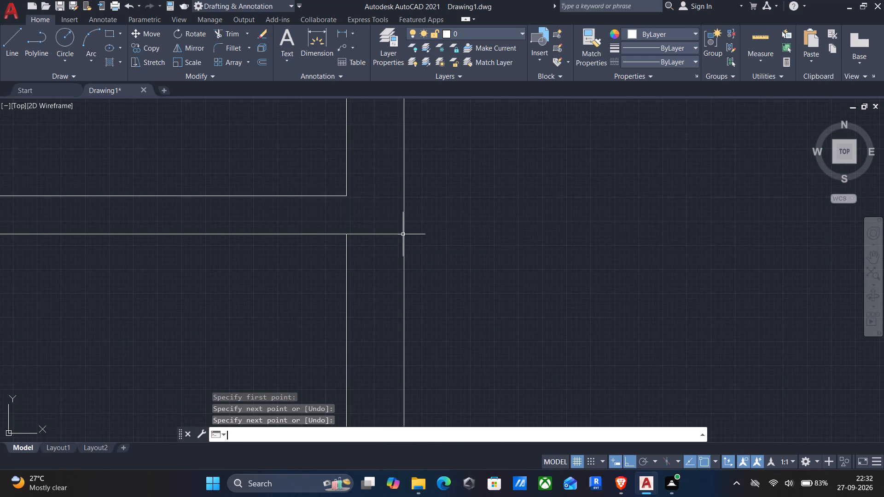
Draw a short vertical line joining the right ends of the two partition lines between the small left-side rooms.
key(Return)
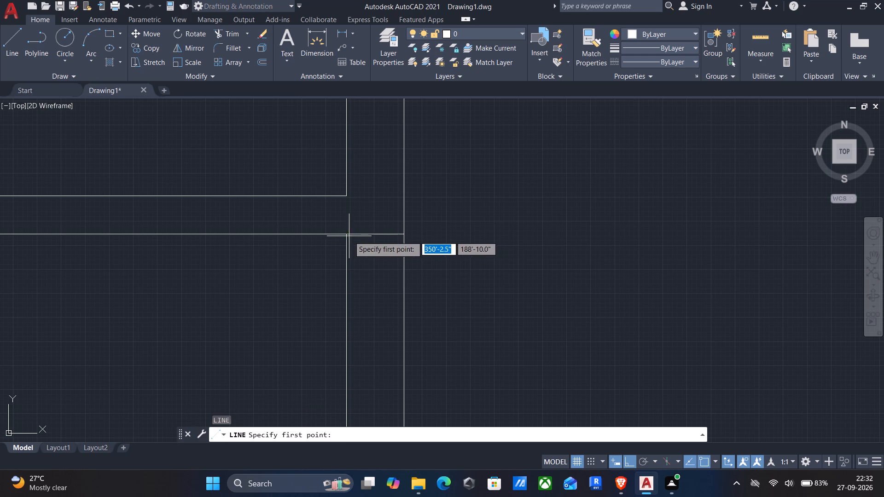
click(347, 237)
click(347, 196)
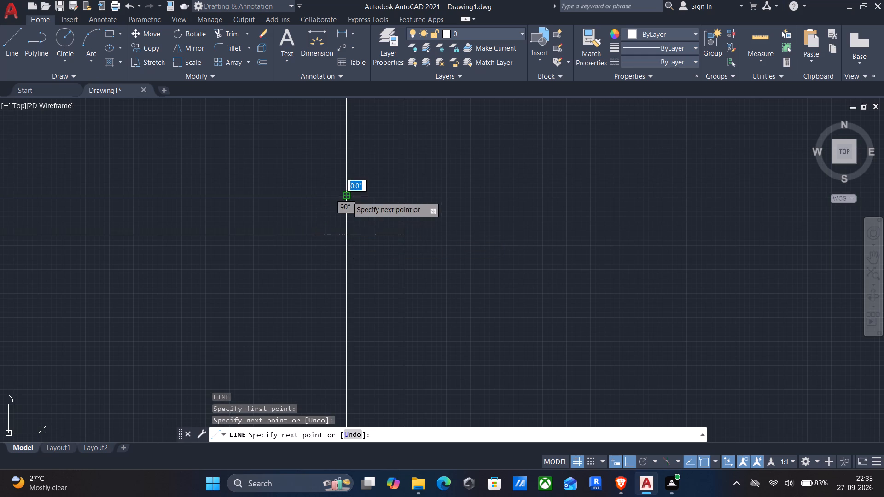
key(Return)
Offset the short line across the hall's left exterior wall downward by 3'.
scroll(337, 235, down, 1)
scroll(339, 222, up, 3)
scroll(341, 224, down, 4)
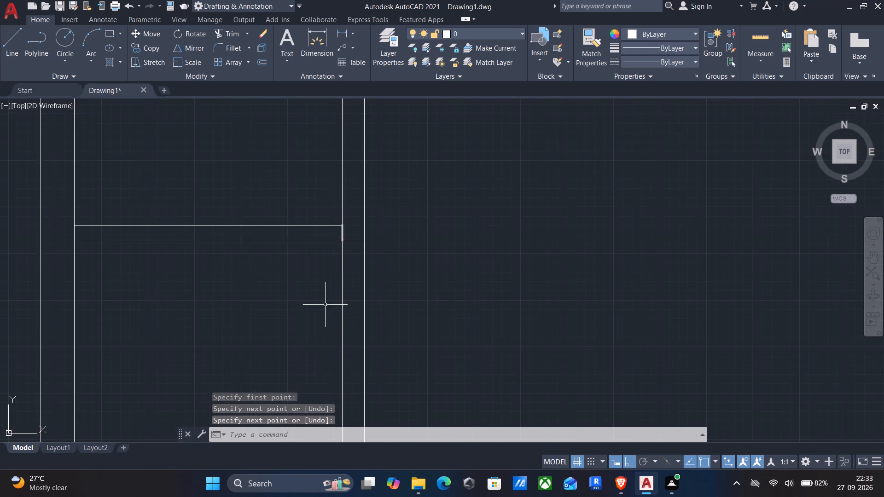
scroll(325, 306, down, 4)
middle_click(325, 306)
middle_drag(344, 297, 423, 198)
key(o)
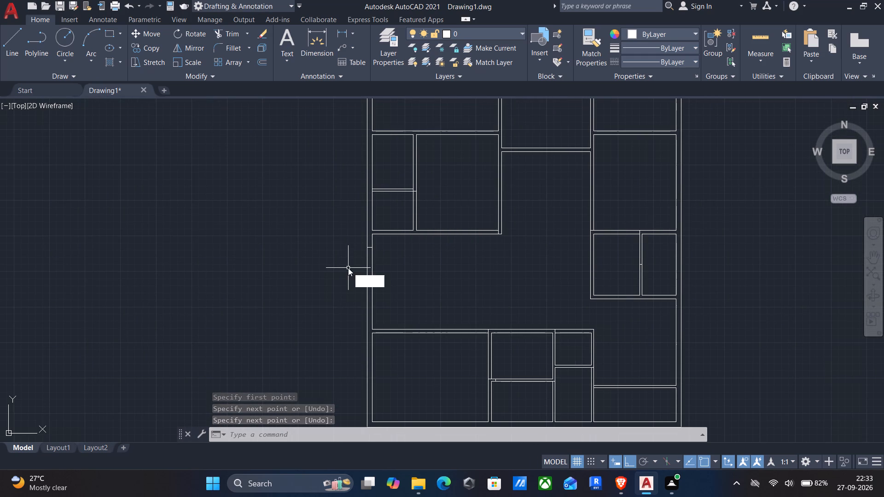
key(Return)
scroll(379, 283, up, 3)
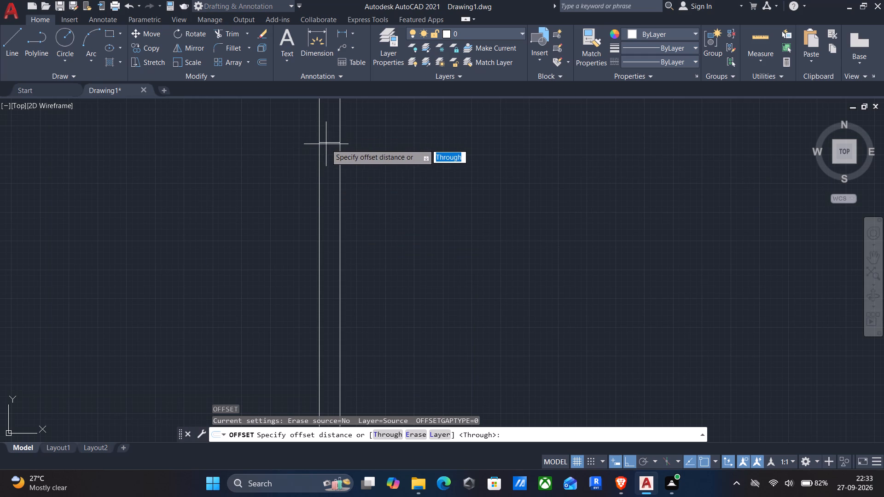
click(328, 144)
click(317, 204)
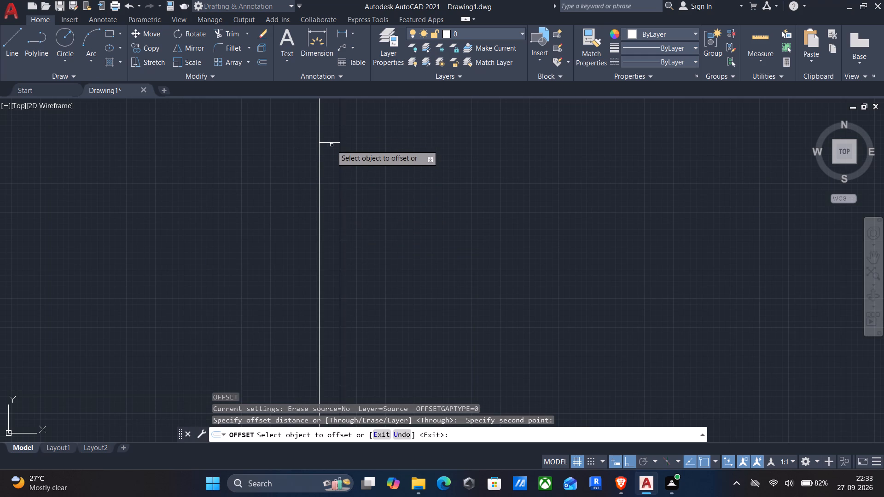
click(328, 142)
key(3)
key(apostrophe)
key(Return)
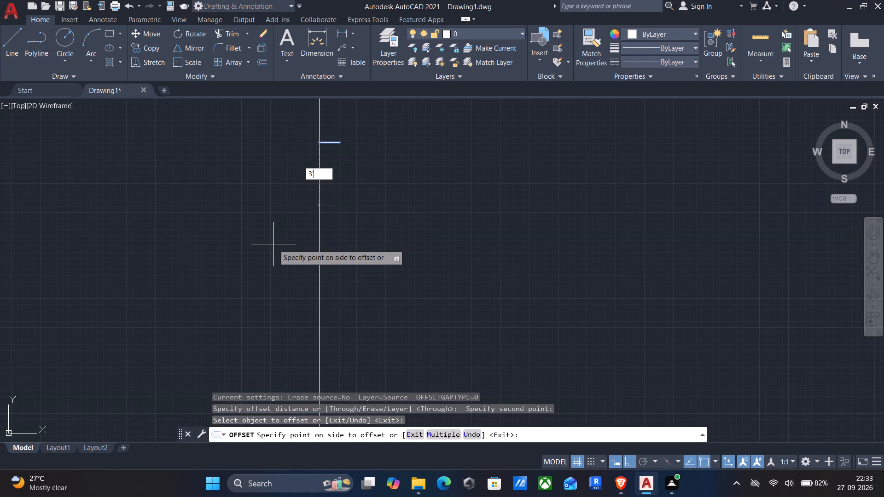
Offset the short vertical line at the top-right corner of the bottom-left room 3" to the left.
scroll(274, 260, down, 2)
middle_drag(287, 301, 307, 253)
middle_drag(423, 364, 401, 341)
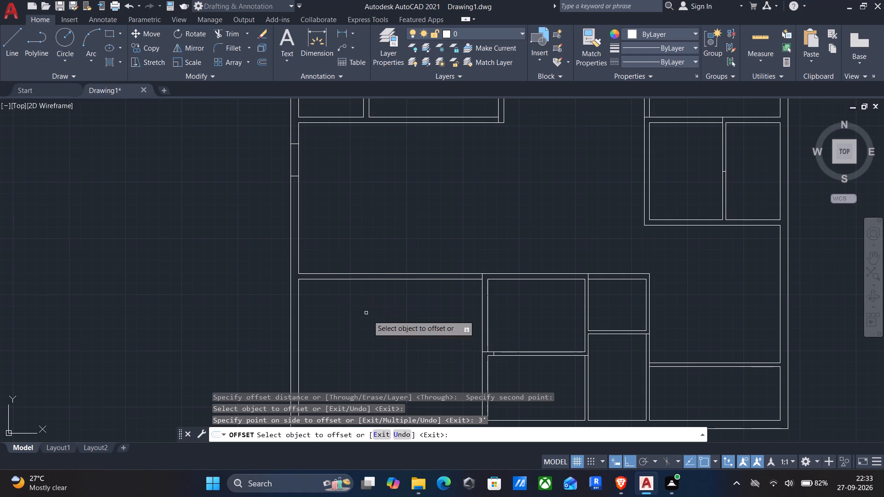
scroll(478, 281, up, 3)
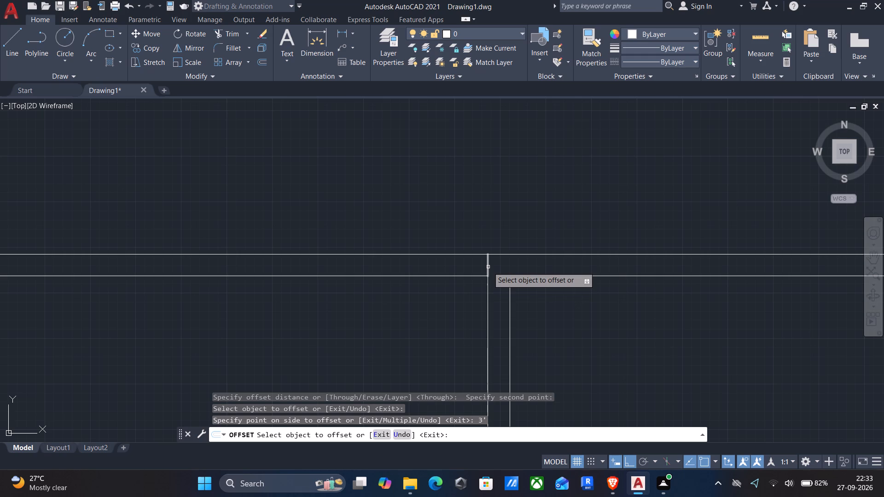
click(488, 267)
text(3")
key(Return)
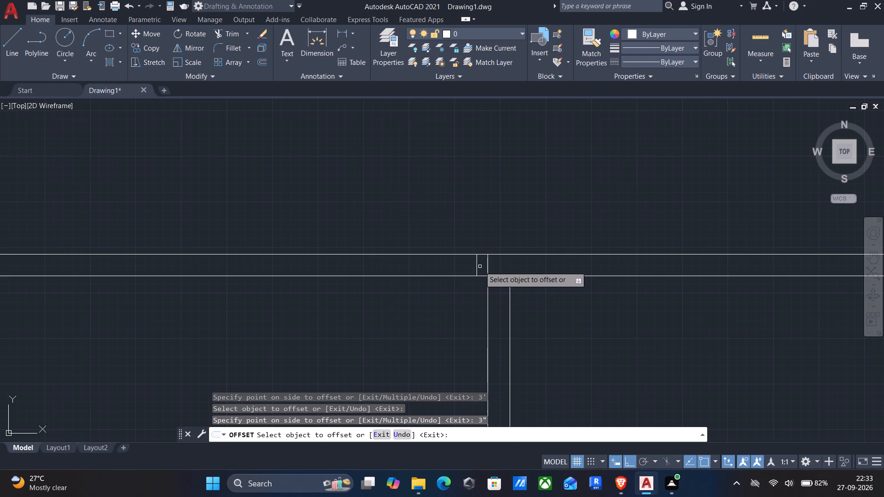
Offset the new short line in the bottom-left room's top wall a further 3' to the left.
click(474, 267)
click(478, 264)
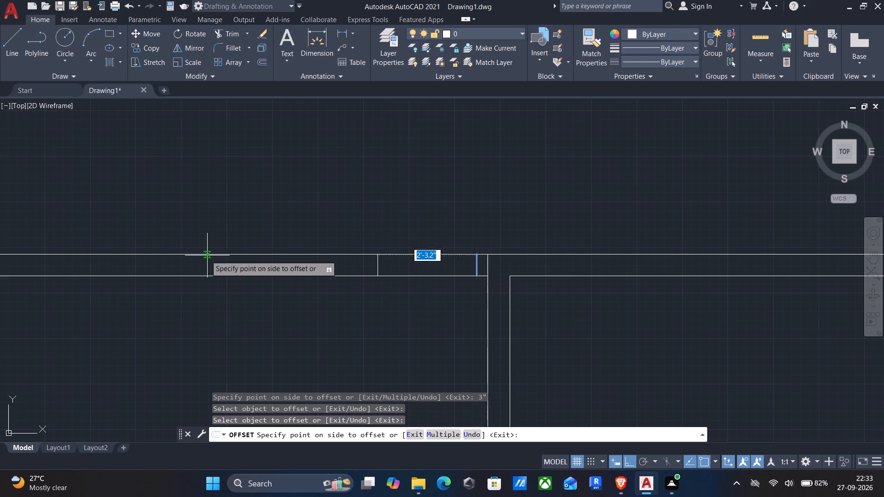
key(3)
key(apostrophe)
key(Return)
Offset the short horizontal line in the bottom-left room's right wall, level with the adjacent rooms' partition, upward by 3'.
scroll(194, 278, down, 2)
middle_drag(205, 297, 204, 297)
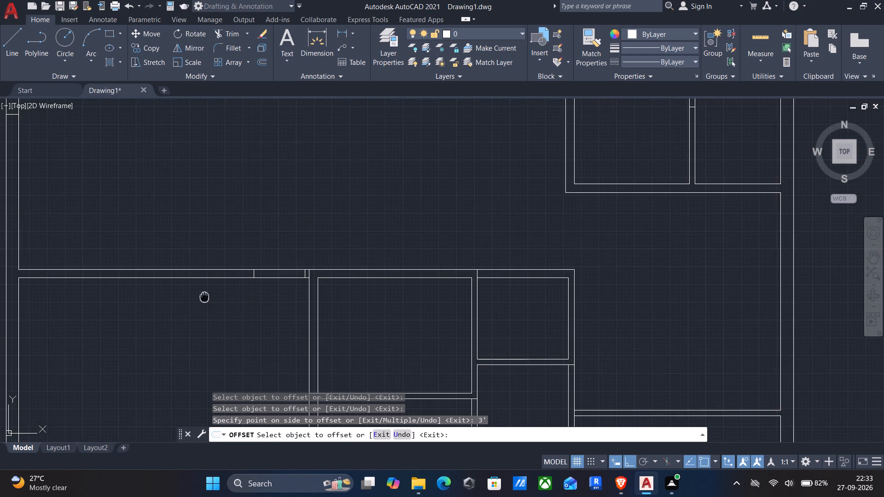
middle_drag(204, 297, 225, 234)
middle_drag(238, 281, 244, 258)
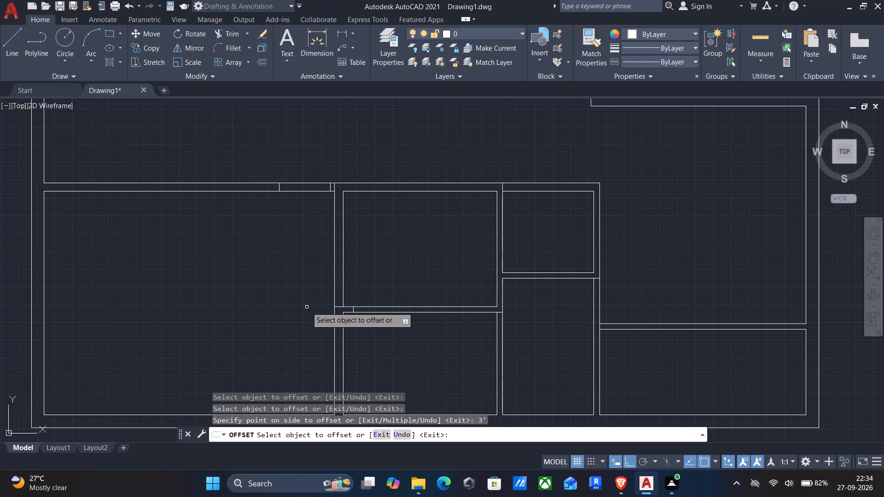
click(342, 306)
key(3)
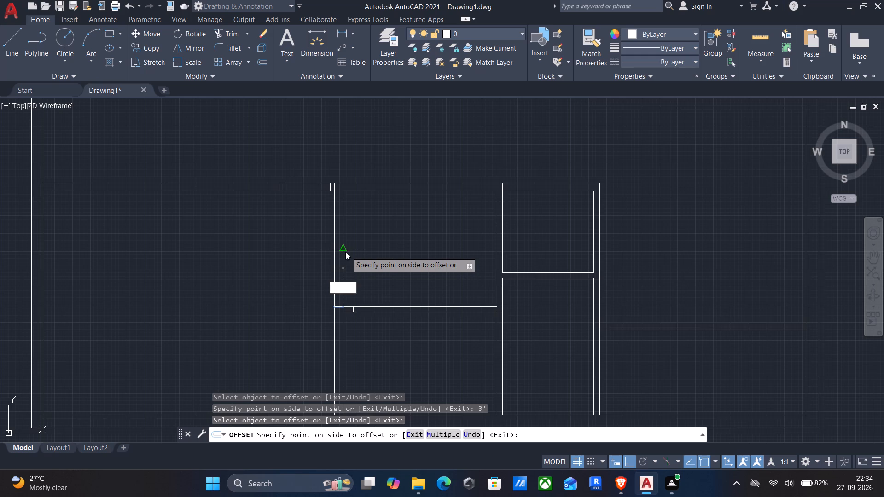
key(apostrophe)
key(Return)
Offset that same short horizontal line in the bottom-left room's right wall upward by 2'6".
middle_drag(301, 302, 290, 264)
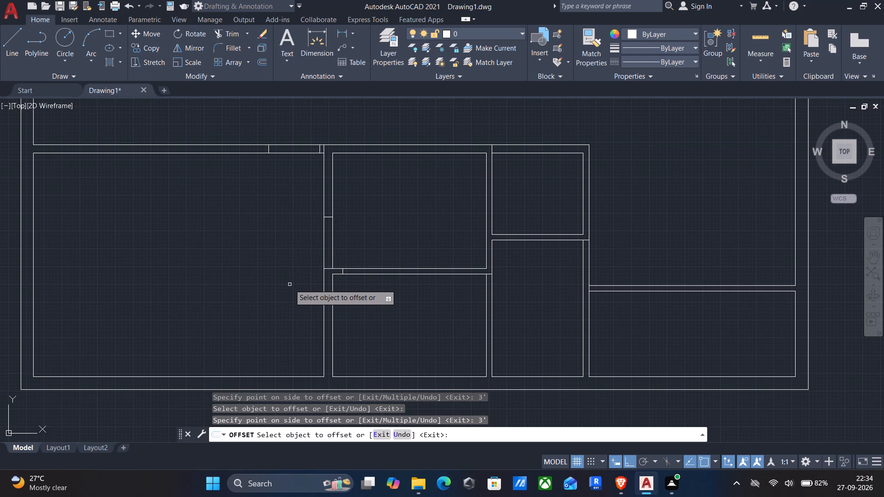
click(330, 268)
text(2'66)
key(BackSpace)
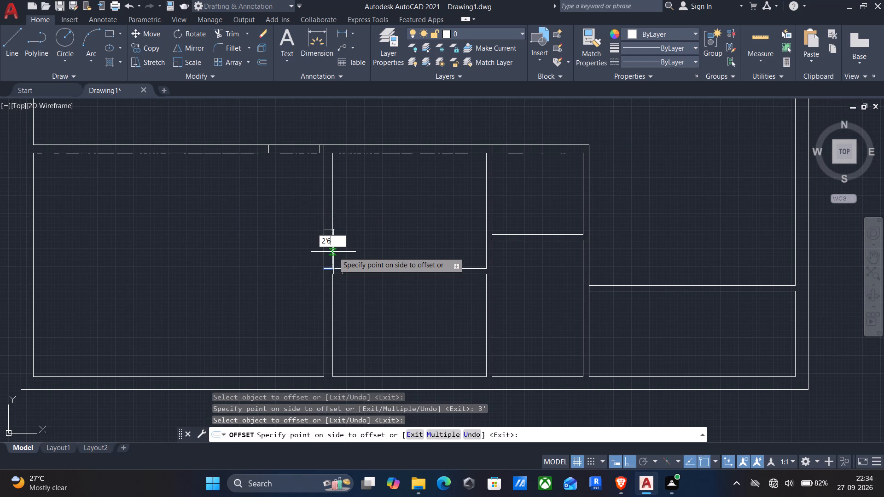
key(shift+quotedbl)
key(Return)
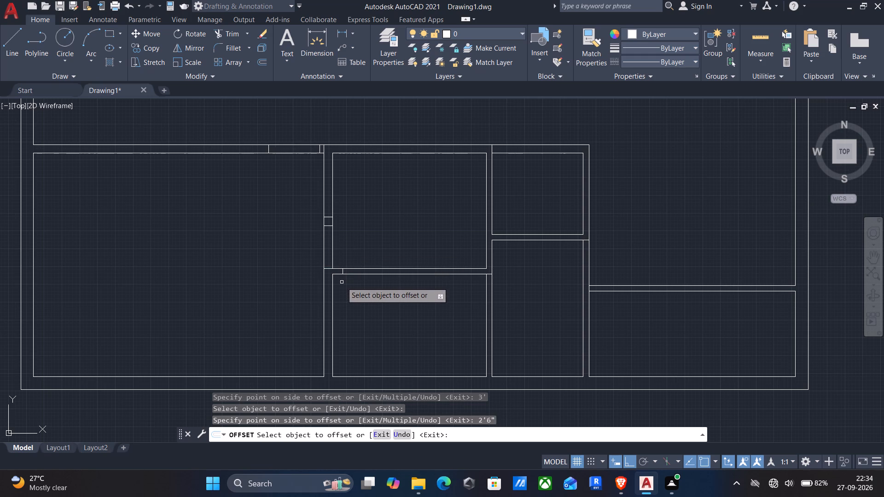
Offset the short vertical line near the left end of the wall between the two stacked rooms 2'6" to the right.
scroll(343, 273, up, 1)
key(Return)
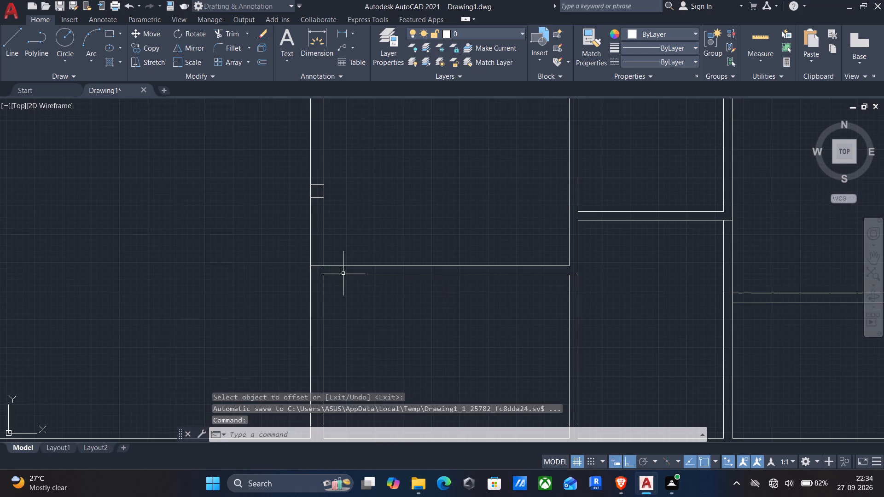
key(Return)
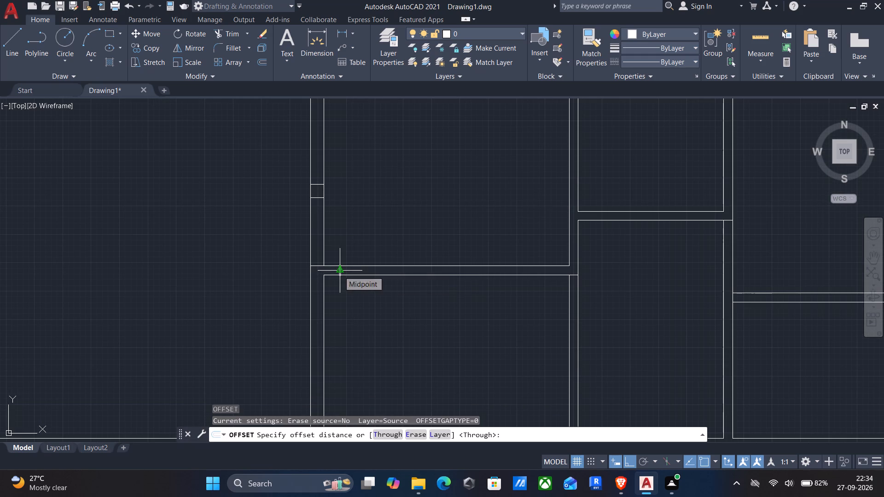
click(339, 271)
click(385, 270)
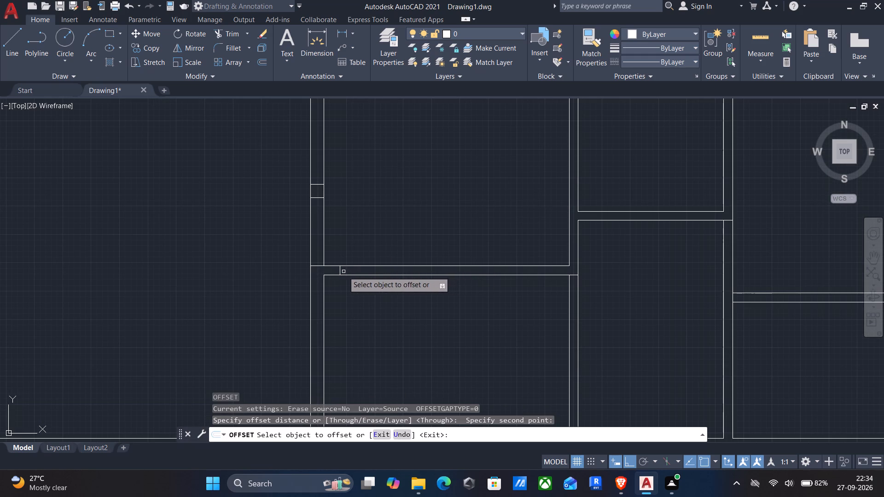
click(341, 272)
text(2'6")
key(Return)
Offset the short vertical line at the left end of the small upper room's top wall 3' to the right.
scroll(385, 268, down, 2)
middle_drag(387, 282, 370, 291)
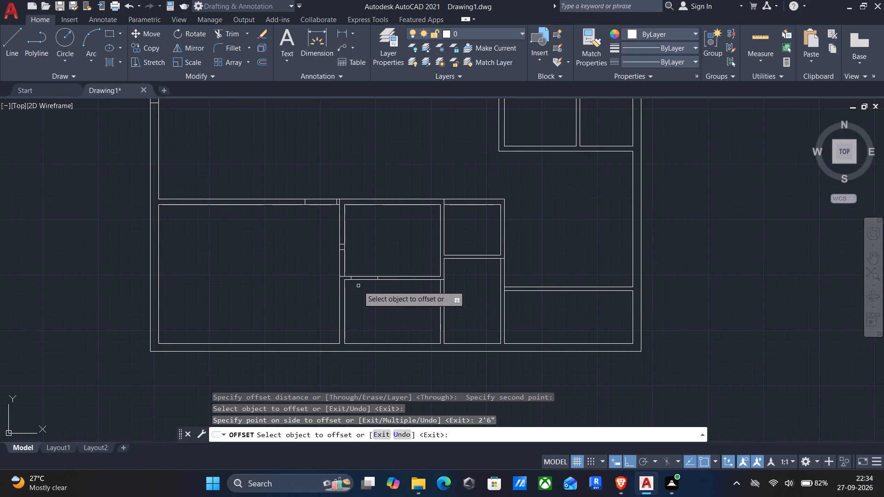
scroll(442, 208, up, 2)
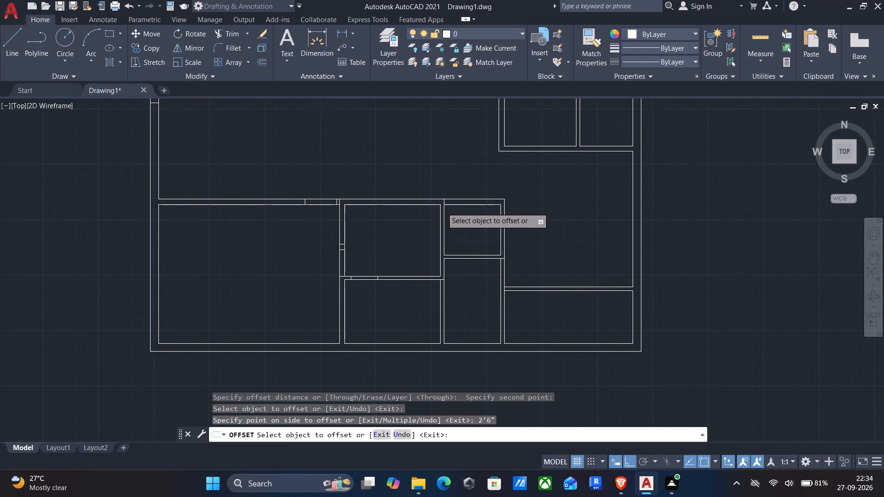
click(444, 191)
text(3')
key(Return)
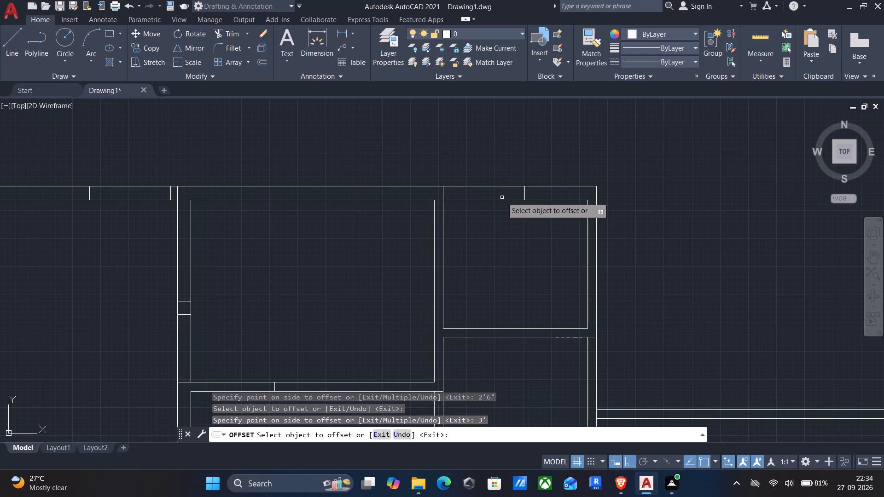
Offset the short horizontal line at the top of the narrow lower room's right wall downward by 2'6".
scroll(502, 214, down, 1)
middle_drag(497, 248, 477, 233)
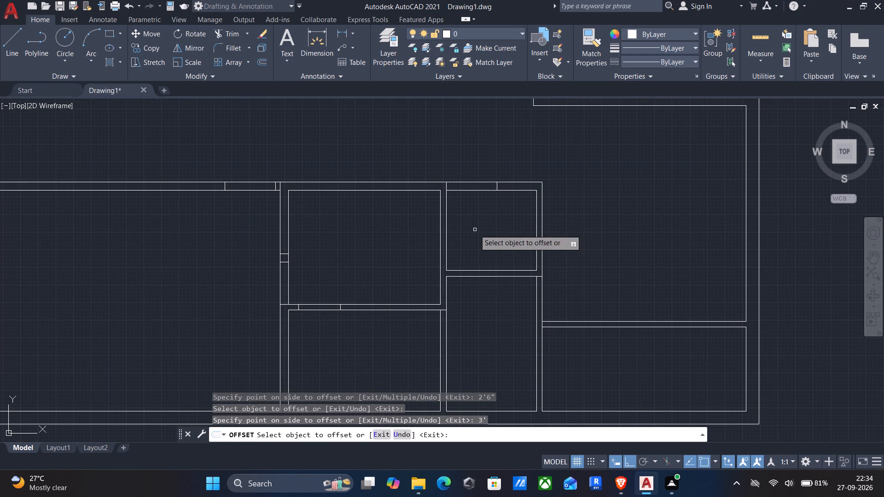
middle_drag(489, 249, 435, 219)
scroll(477, 249, up, 3)
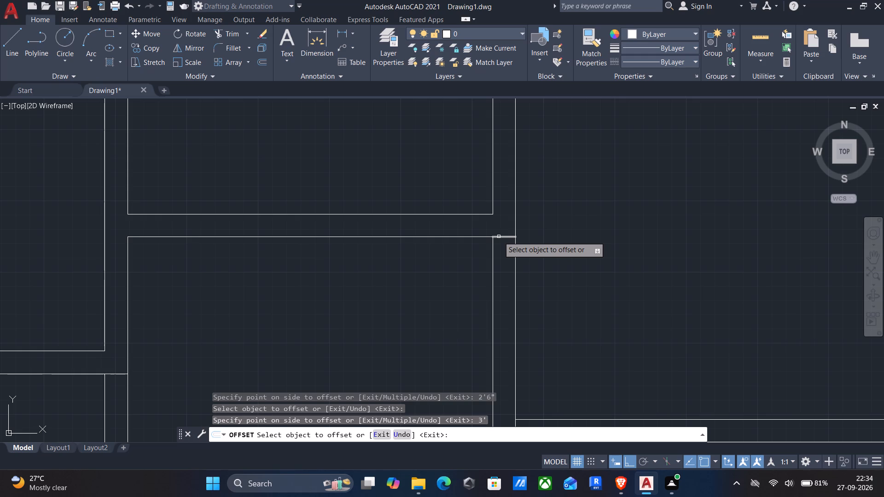
click(499, 237)
text(2'6)
key(shift+quotedbl)
key(Return)
Mark a door opening in the bottom-right room's top wall by offsetting its left end line 3" right, and that copy 2'6" further right.
scroll(489, 306, down, 2)
middle_drag(485, 329, 454, 285)
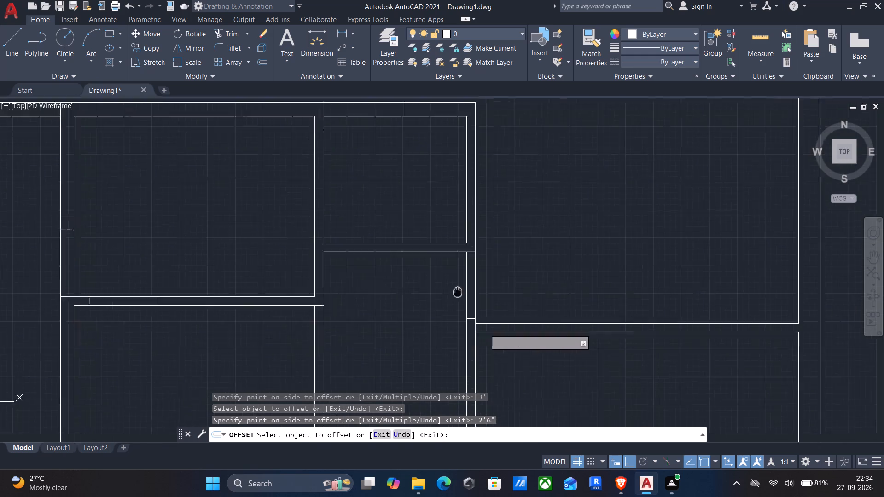
middle_drag(454, 285, 450, 278)
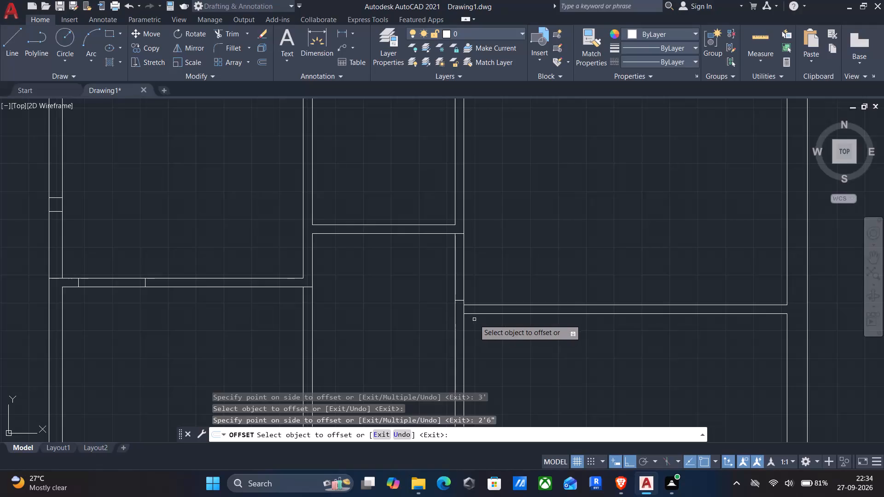
scroll(475, 320, up, 1)
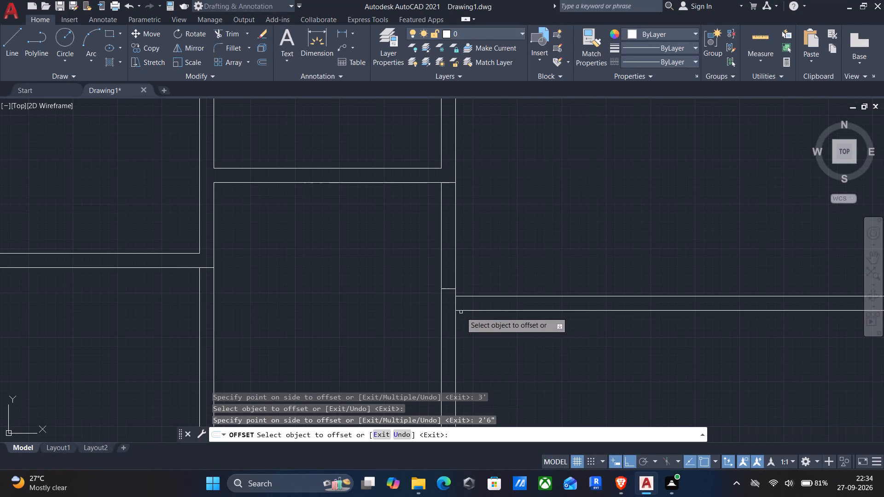
click(455, 306)
text(3")
key(Return)
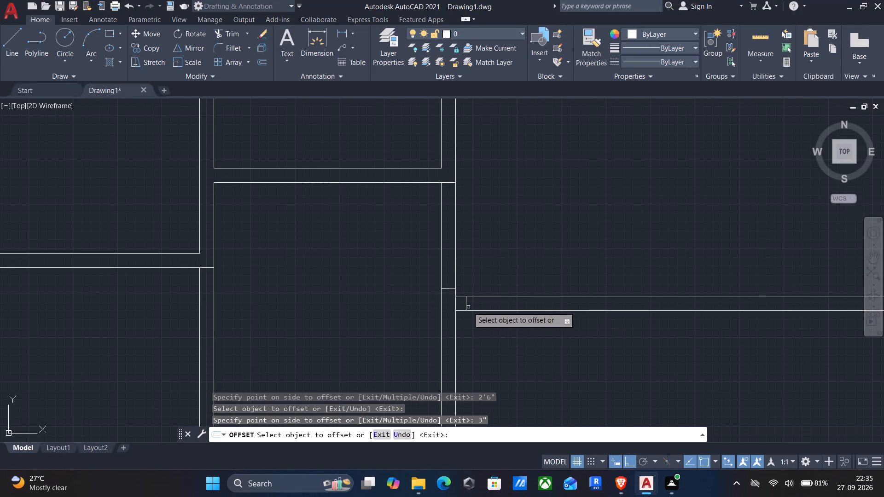
click(466, 307)
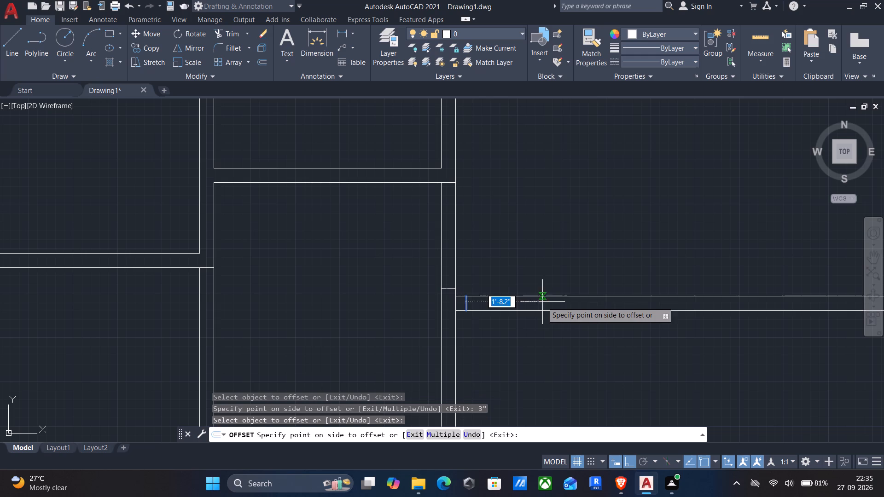
text(2'6")
key(Return)
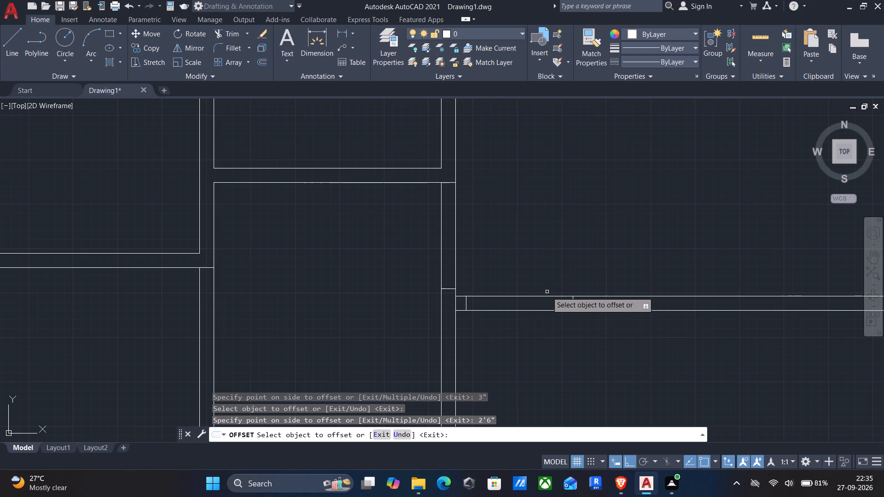
In the wall above the two small right-side rooms, offset the short line at their partition 3" left, and that copy 2'6" further left.
middle_drag(545, 293, 511, 298)
scroll(511, 298, up, 1)
scroll(510, 294, down, 1)
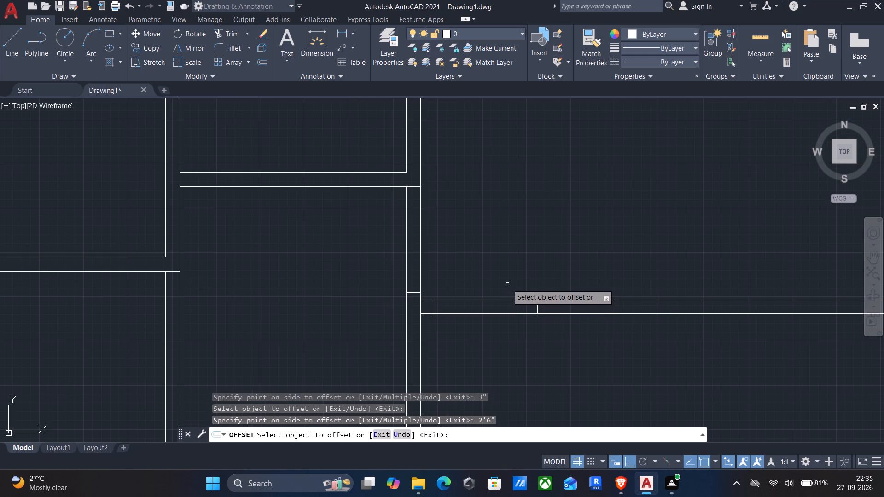
scroll(507, 284, down, 2)
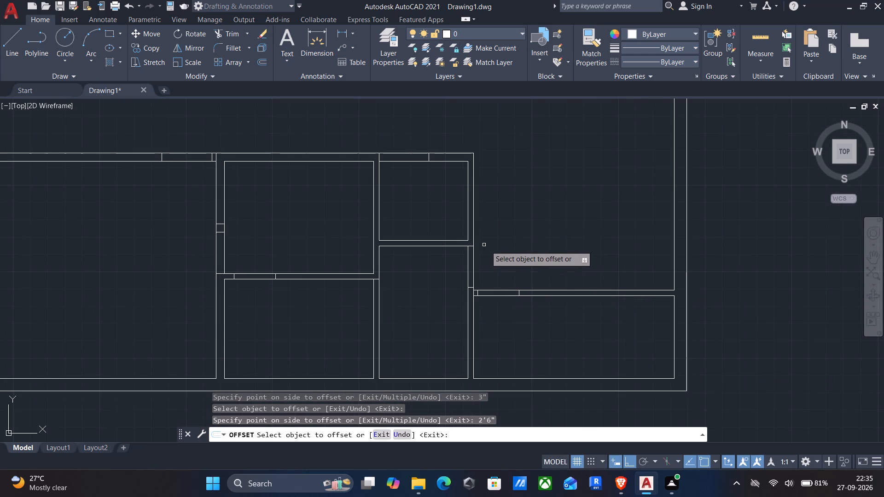
middle_drag(523, 243, 499, 309)
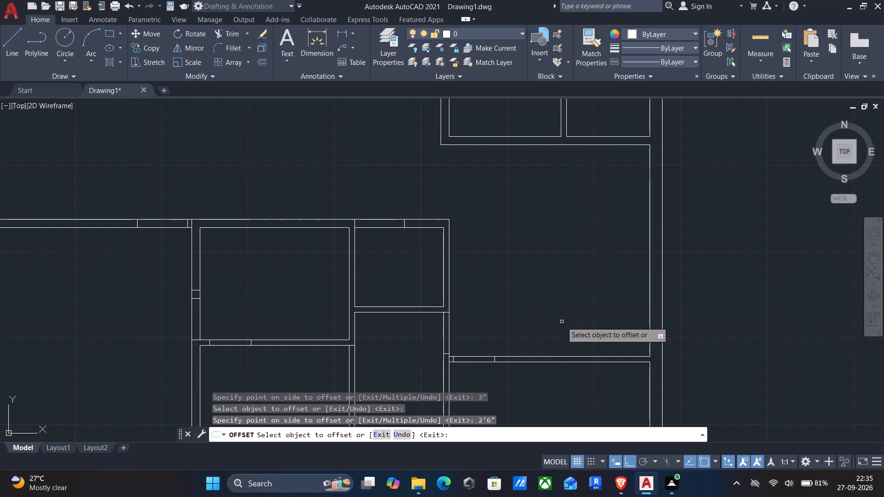
scroll(550, 326, down, 1)
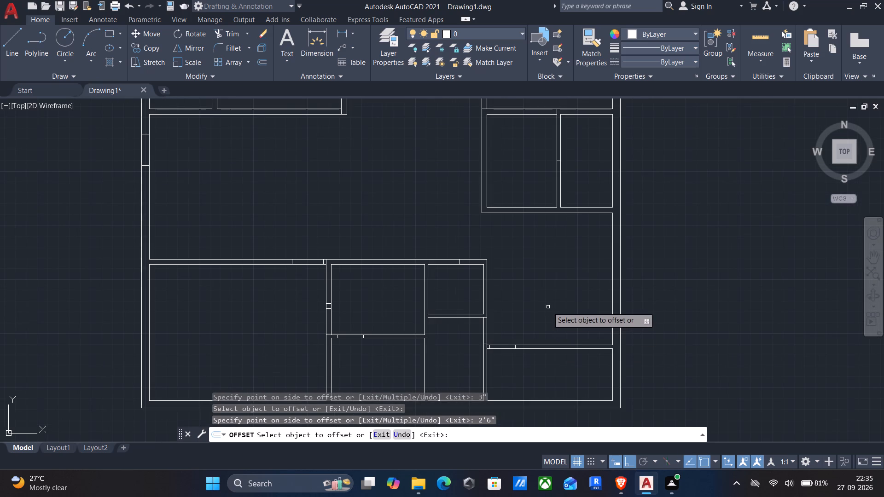
middle_drag(558, 306, 527, 369)
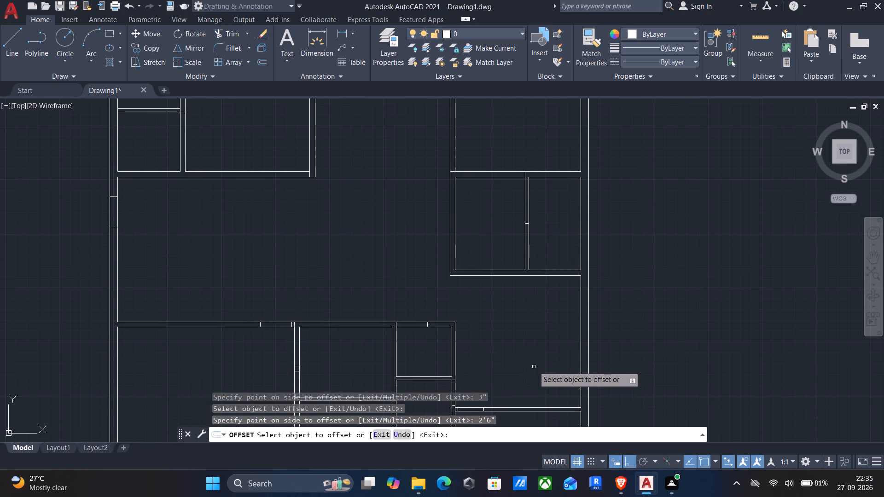
middle_drag(524, 337, 496, 409)
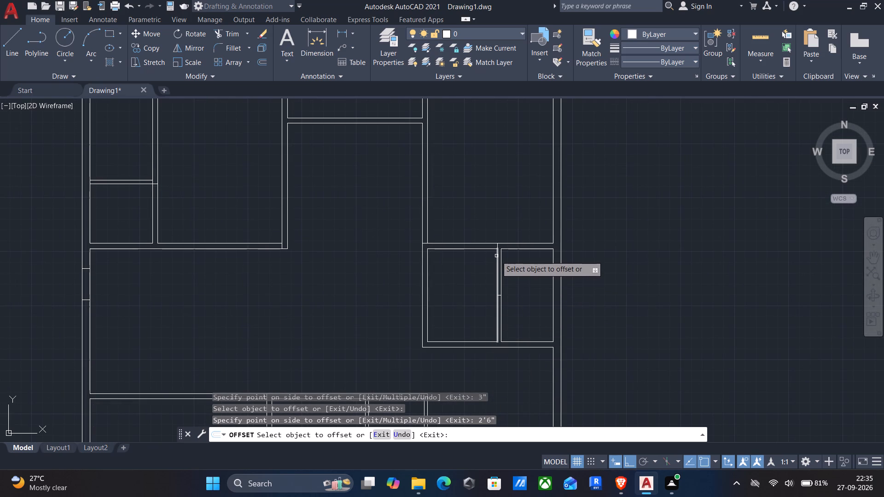
scroll(497, 247, up, 3)
click(489, 248)
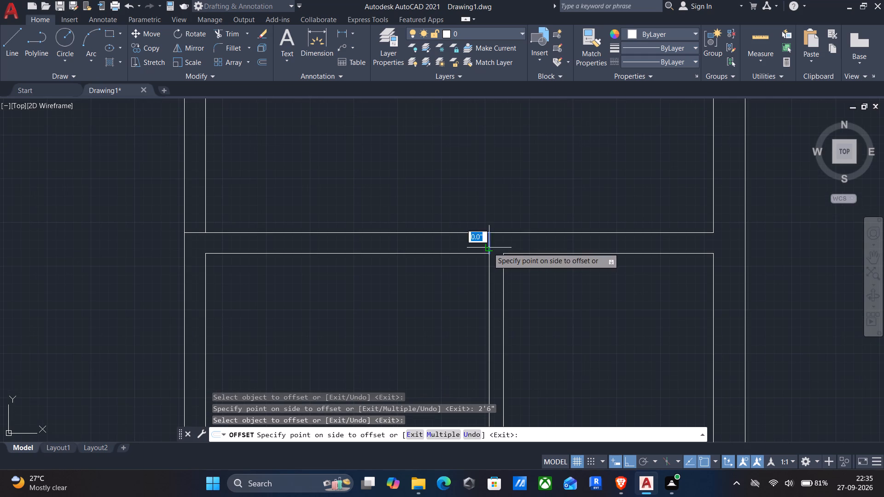
text(3")
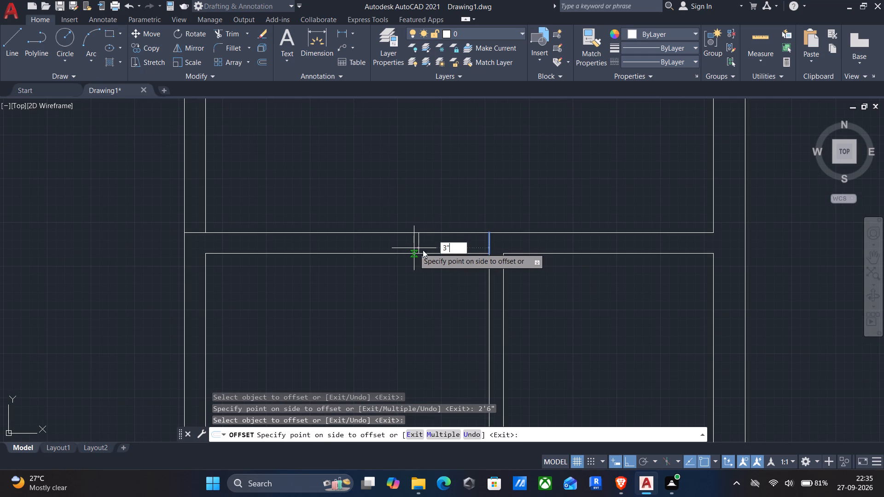
key(Return)
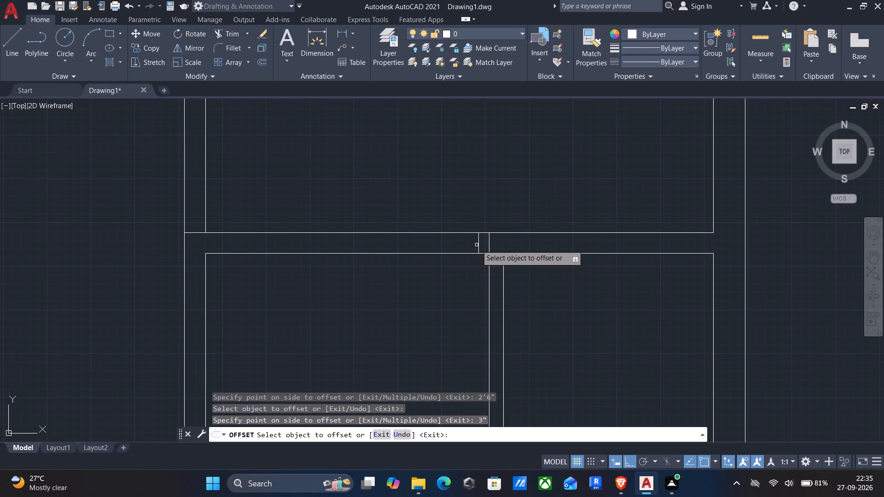
click(479, 243)
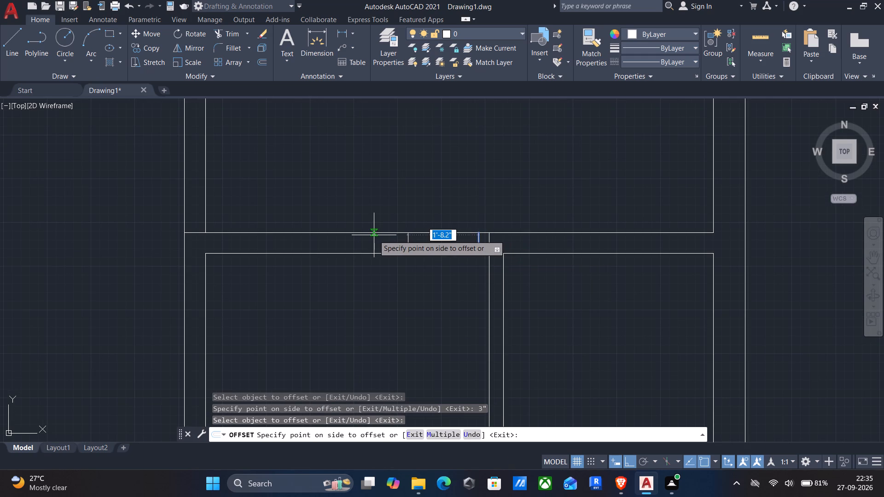
text(2'6")
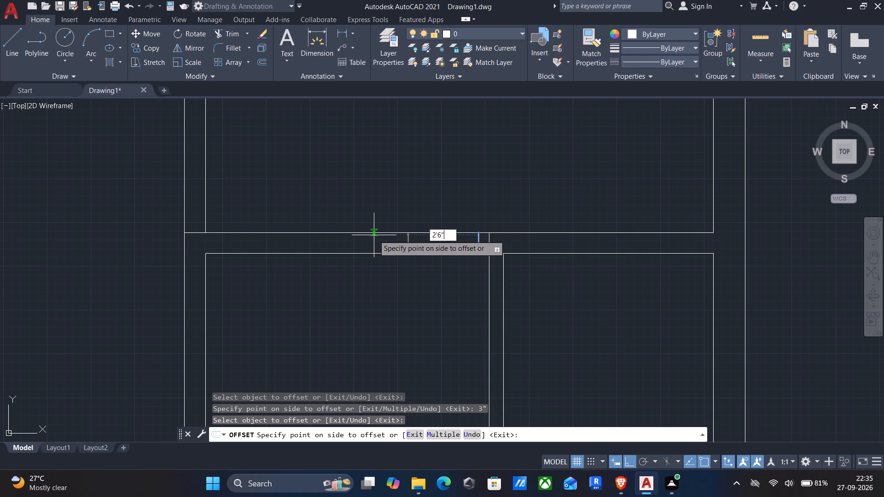
key(Return)
Offset the short horizontal line in the partition between the two small right-side rooms by 1'3" both upward and downward.
middle_drag(426, 282, 424, 234)
scroll(424, 223, down, 1)
middle_drag(428, 291, 427, 286)
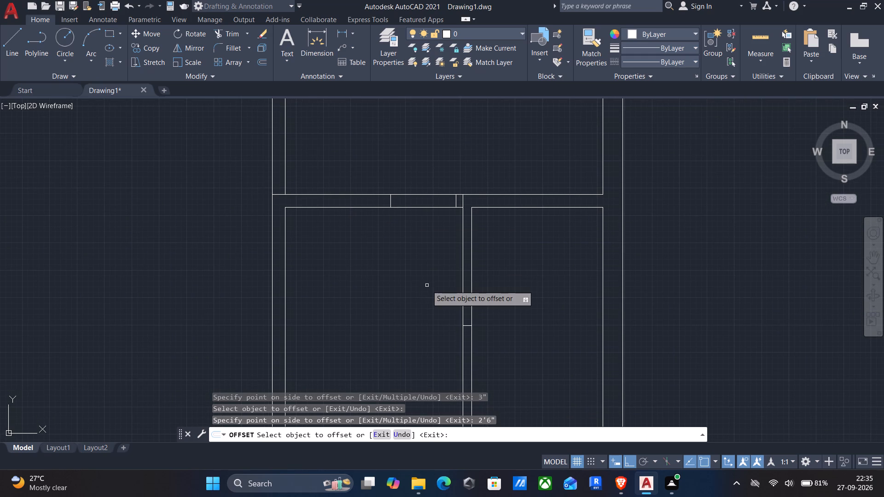
middle_drag(437, 313, 436, 309)
scroll(464, 325, up, 1)
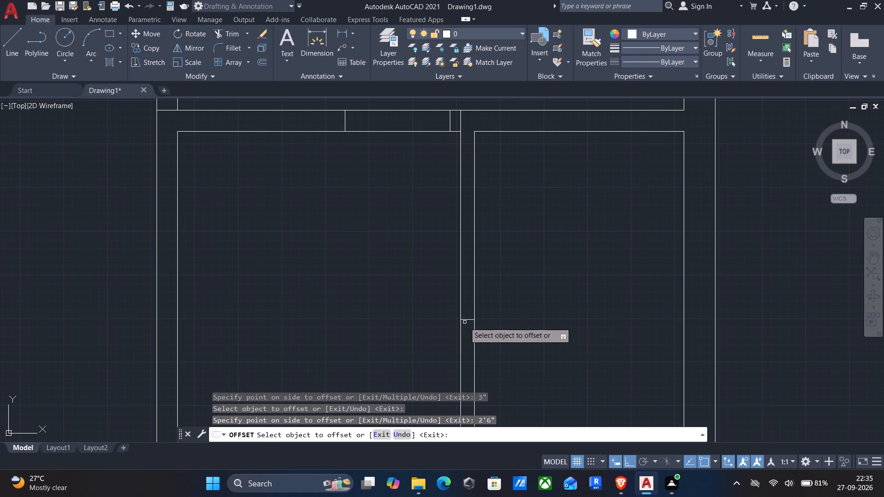
click(464, 322)
key(1)
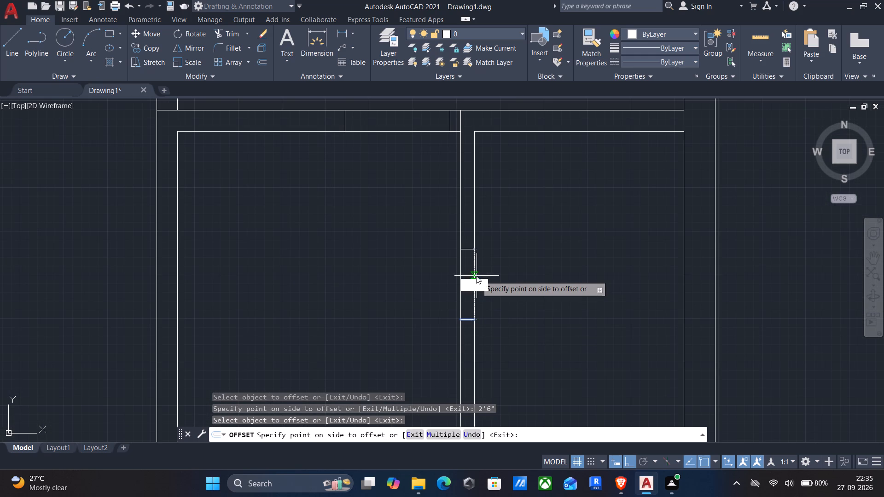
text('3")
key(Return)
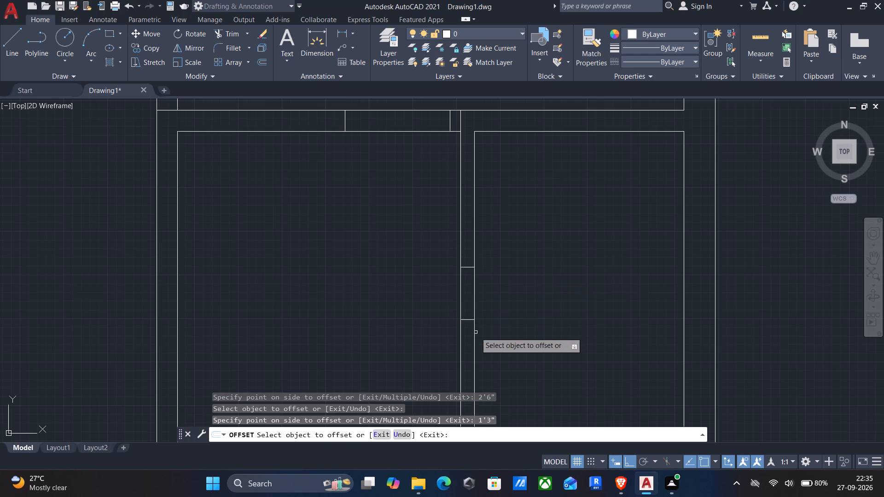
scroll(468, 321, up, 1)
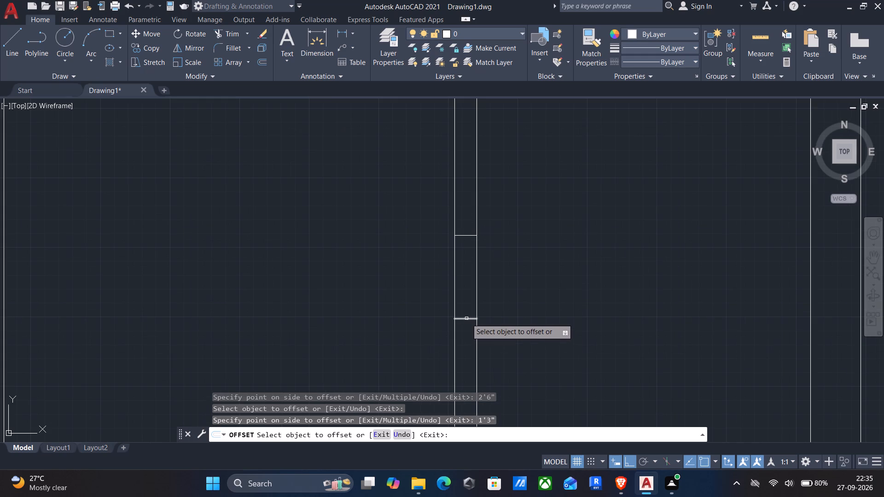
click(466, 318)
text(1'3")
key(Return)
In the upper-left large room's bottom wall, offset the short line at its right end 3" left, and that copy 3' further left.
scroll(440, 345, down, 1)
middle_drag(441, 344, 497, 201)
middle_drag(484, 224, 480, 248)
scroll(481, 244, down, 2)
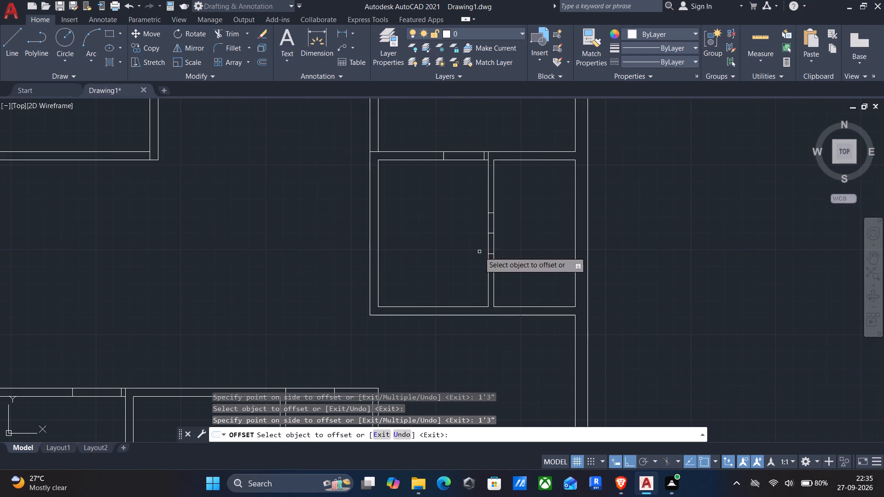
middle_drag(476, 242, 471, 294)
scroll(461, 276, down, 1)
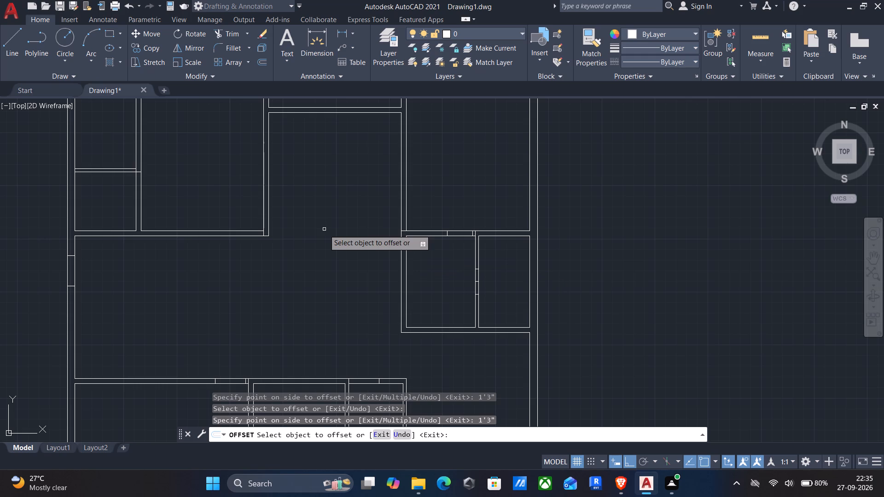
middle_drag(330, 252, 336, 266)
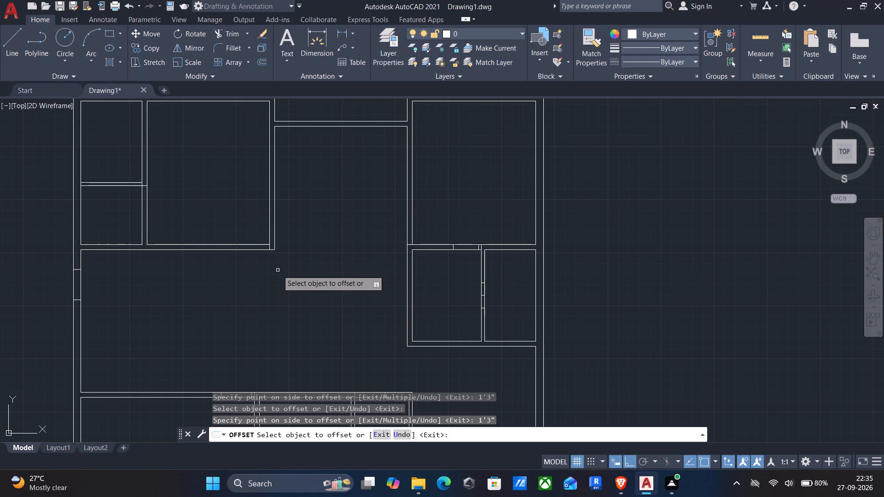
middle_drag(161, 217, 172, 248)
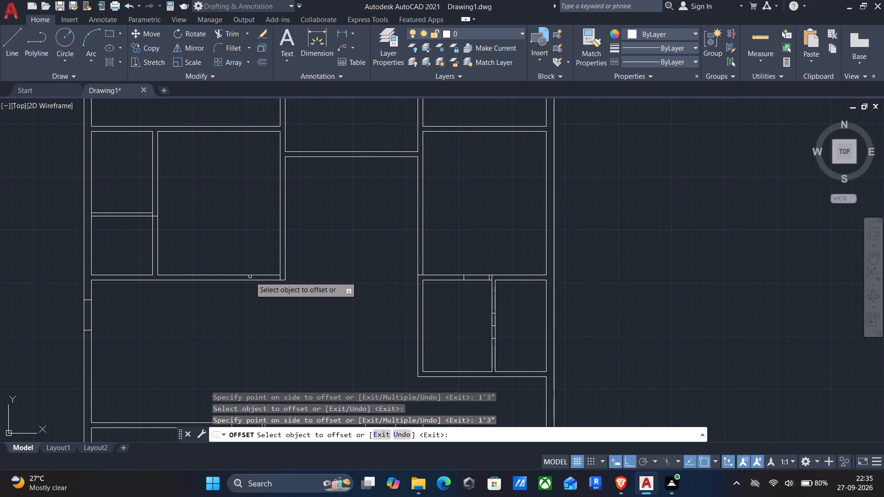
scroll(278, 277, up, 2)
click(281, 284)
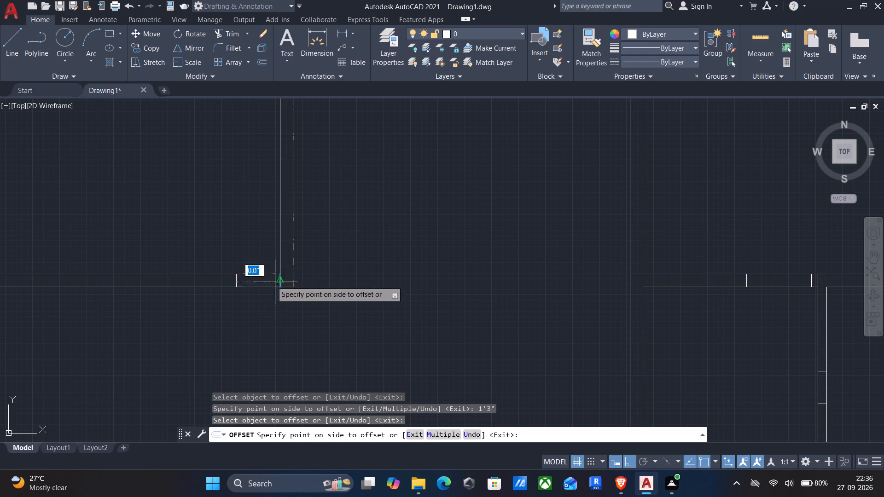
text(3")
key(Return)
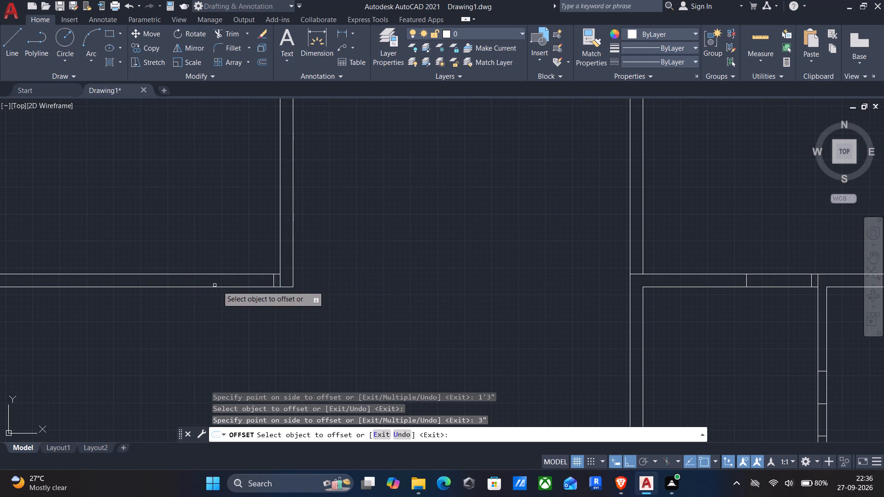
click(272, 280)
key(3)
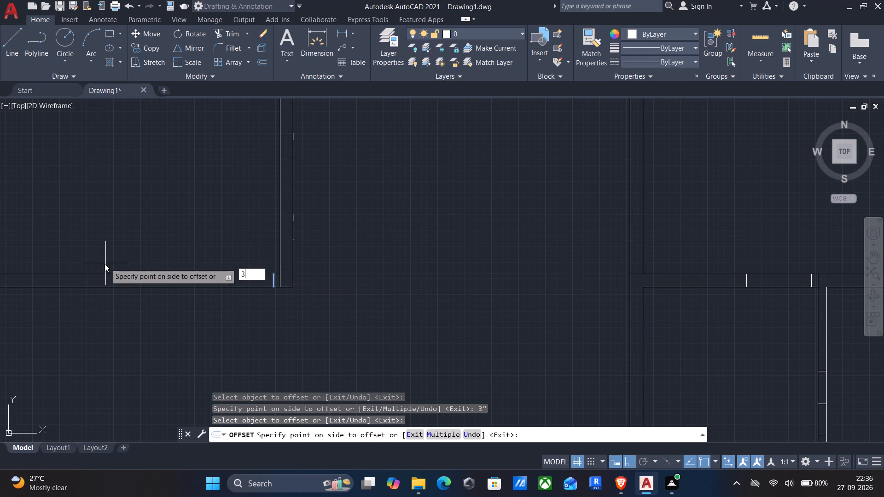
key(apostrophe)
key(Return)
Offset the short horizontal line in the wall beside the two small upper-left rooms downward by 2'6".
scroll(105, 272, down, 1)
middle_drag(109, 278, 395, 330)
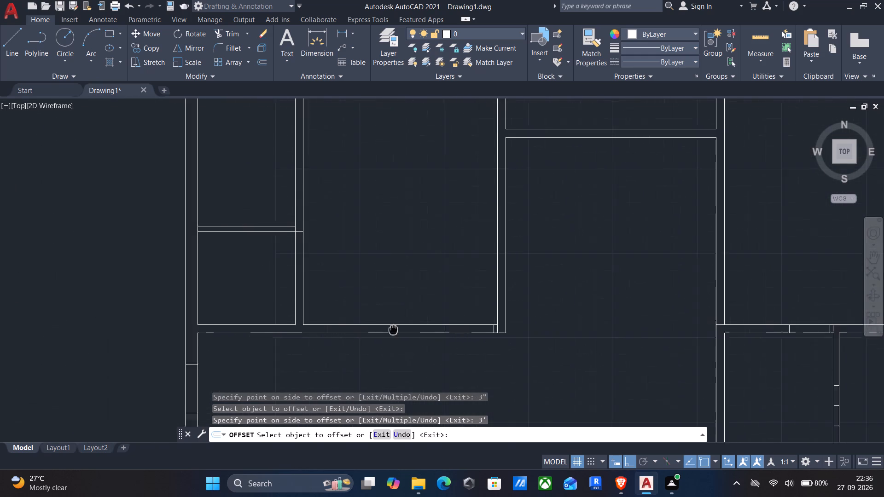
middle_drag(395, 330, 401, 332)
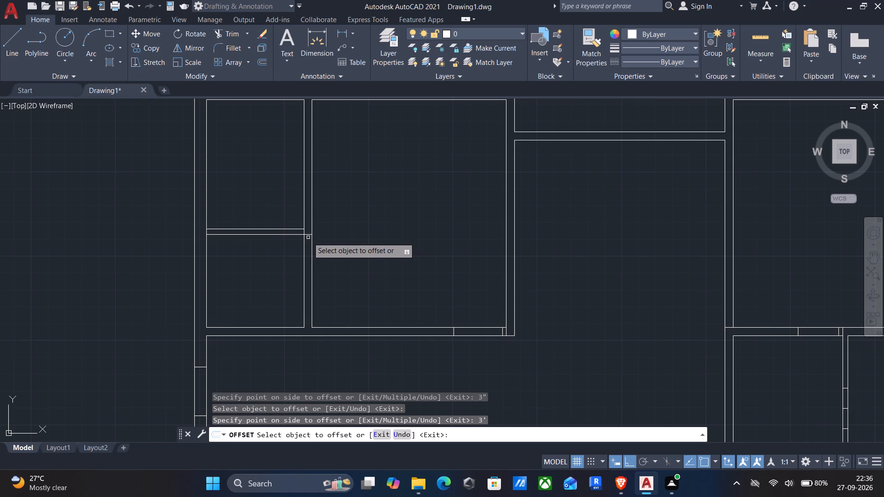
click(307, 235)
key(2)
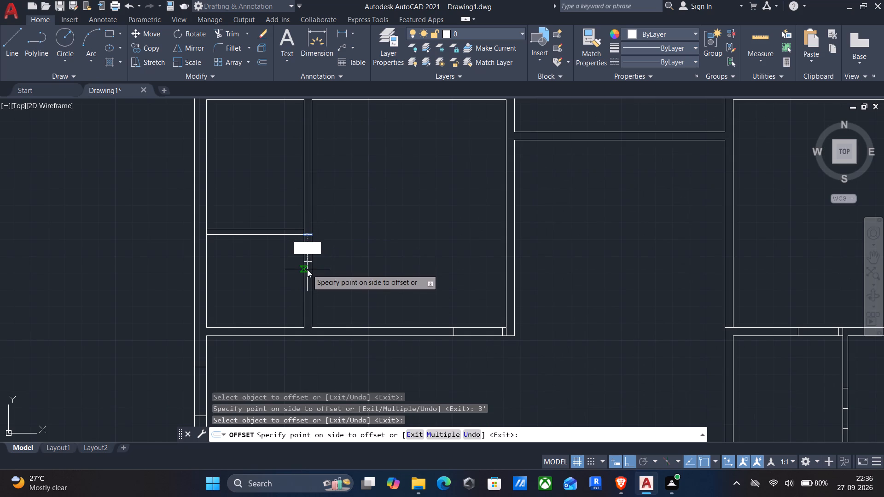
key(apostrophe)
key(6)
key(shift+quotedbl)
key(Return)
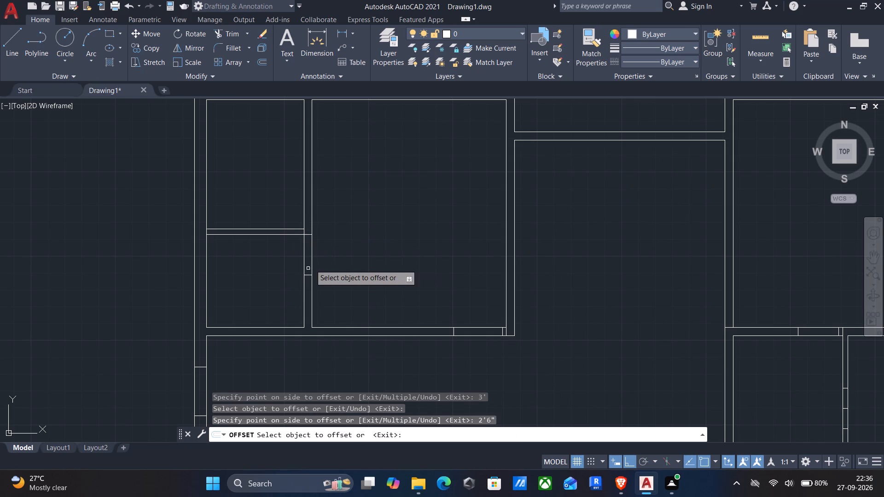
In the partition between the two small upper-left rooms, offset its right end line 2" left, and that copy 2'6" further left.
scroll(294, 228, up, 3)
click(323, 241)
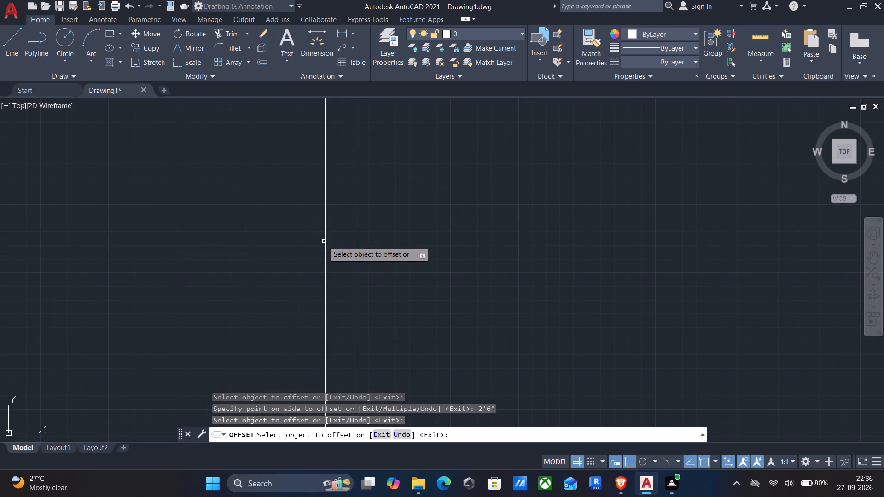
click(326, 242)
key(2)
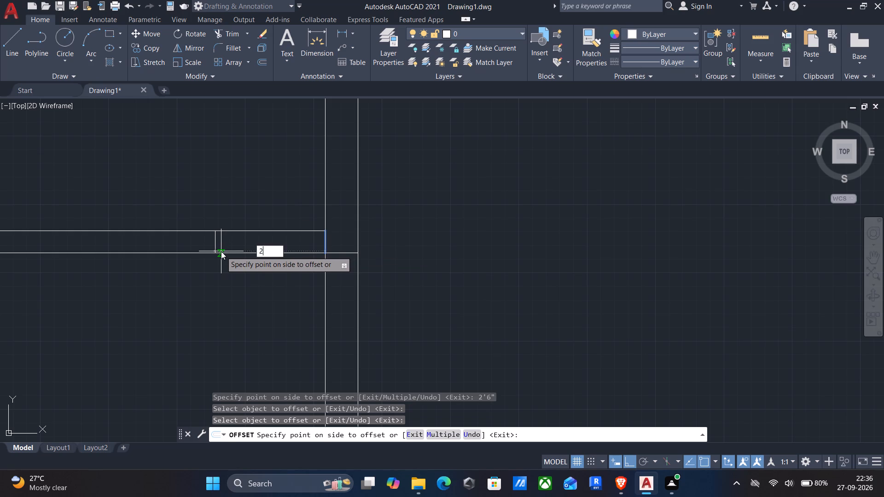
key(shift+quotedbl)
key(Return)
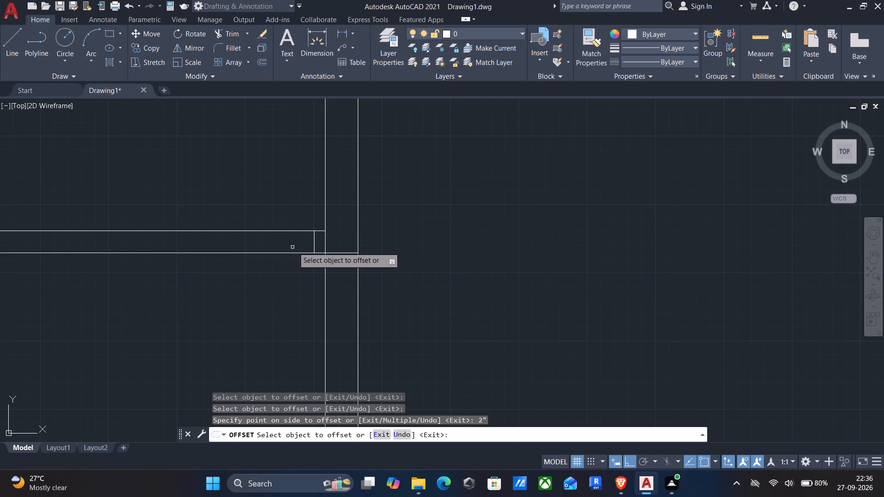
click(313, 244)
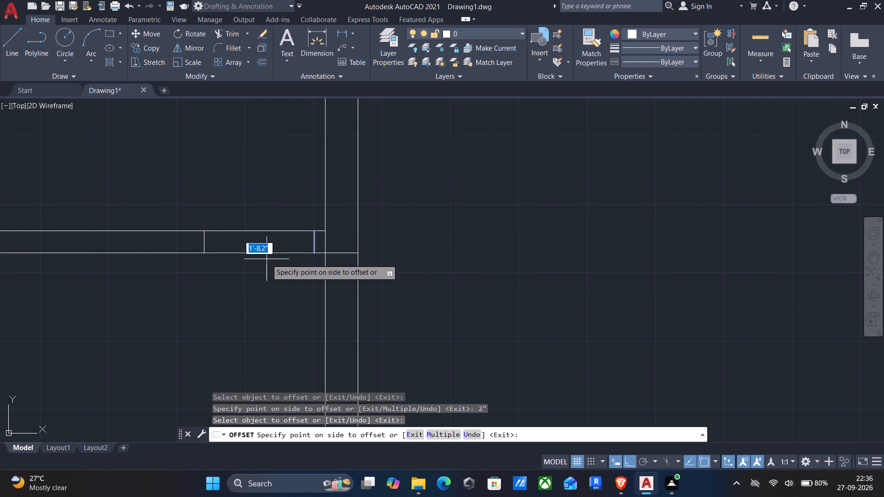
key(2)
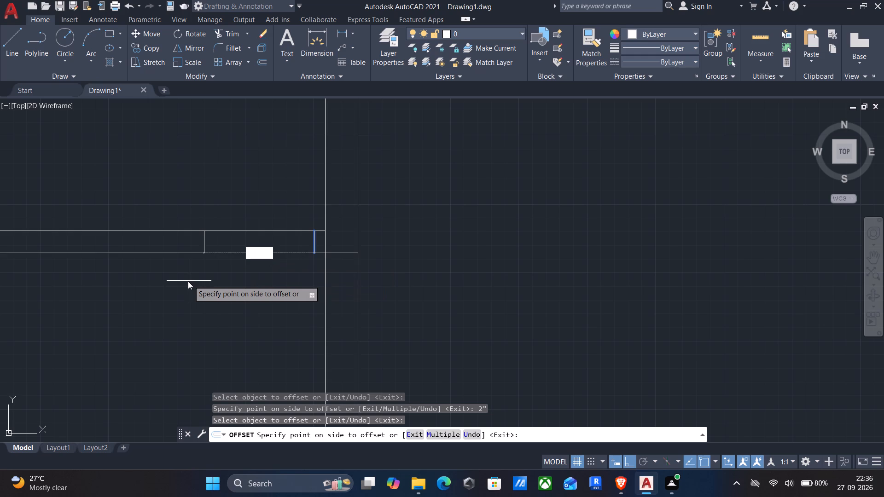
text('6")
key(Return)
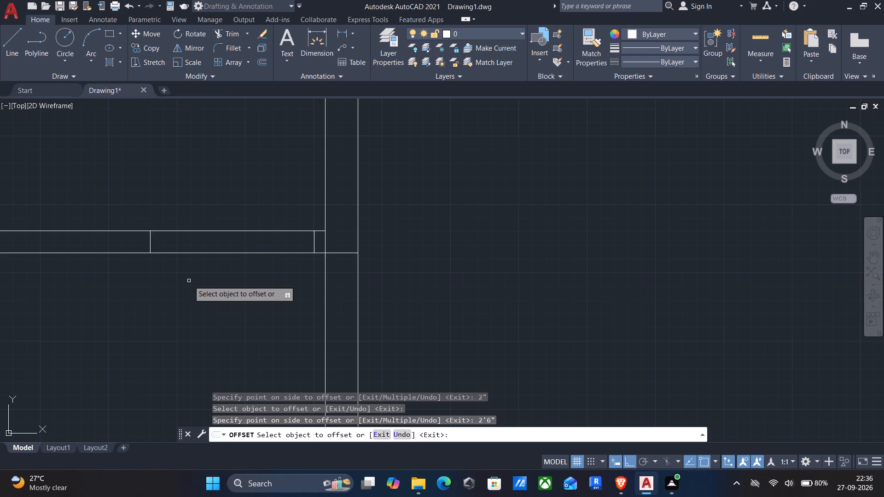
scroll(189, 281, down, 2)
middle_drag(186, 291, 234, 266)
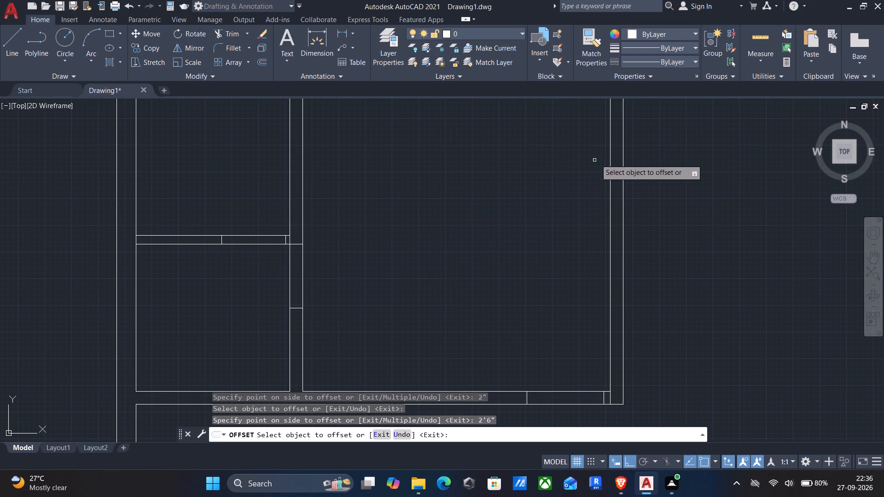
scroll(489, 219, down, 2)
middle_drag(455, 241, 587, 221)
key(Return)
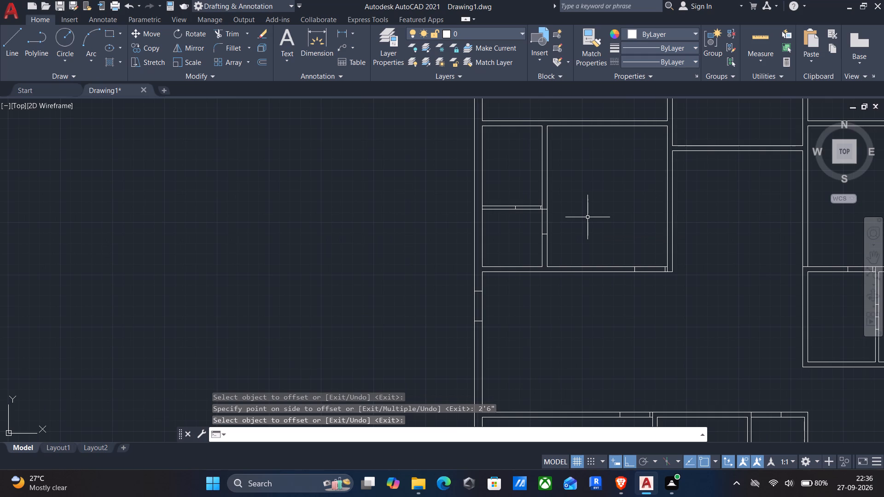
Trim both wall lines between the opening marks in the left outer wall to cut the entrance opening.
scroll(572, 229, down, 1)
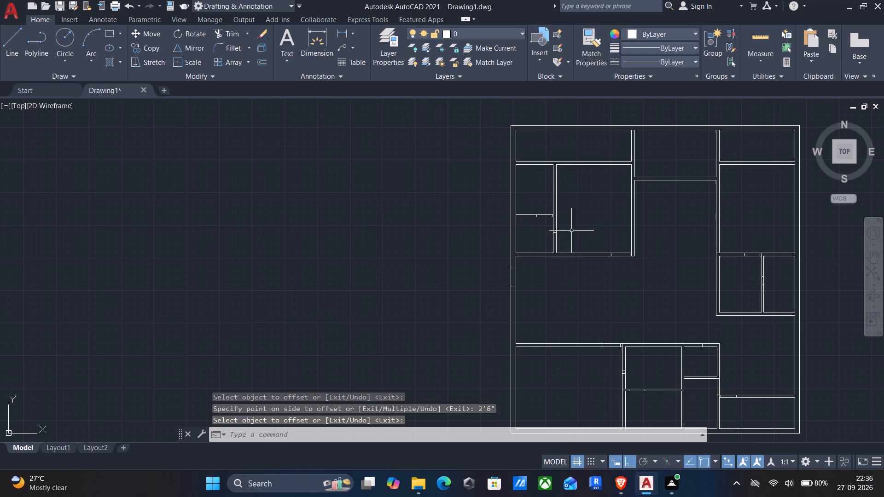
middle_drag(332, 216, 328, 213)
text(tr)
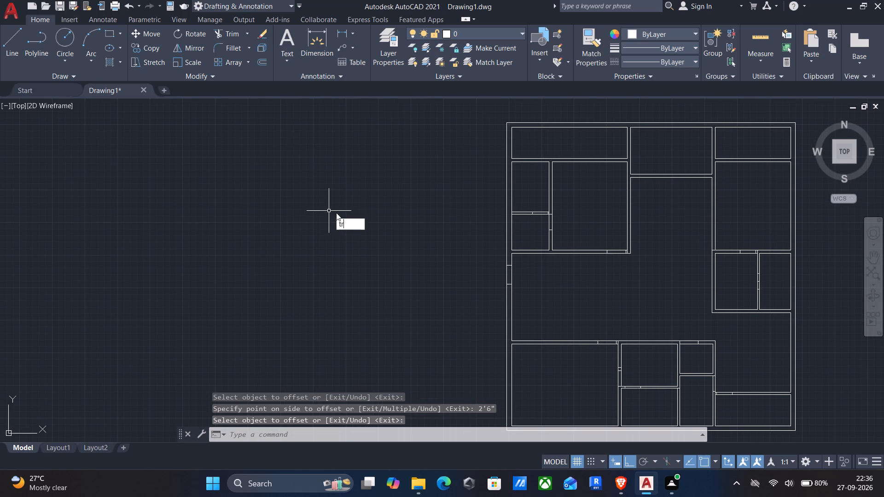
key(Return)
middle_drag(480, 283, 411, 269)
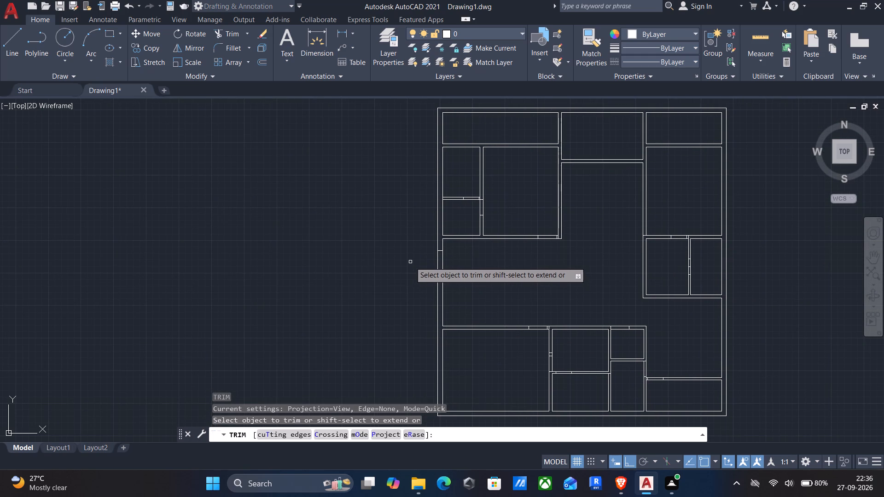
scroll(447, 270, up, 2)
drag(453, 255, 343, 242)
Measure the width of the entrance opening in the left outer wall.
scroll(339, 244, down, 2)
middle_drag(342, 285, 312, 258)
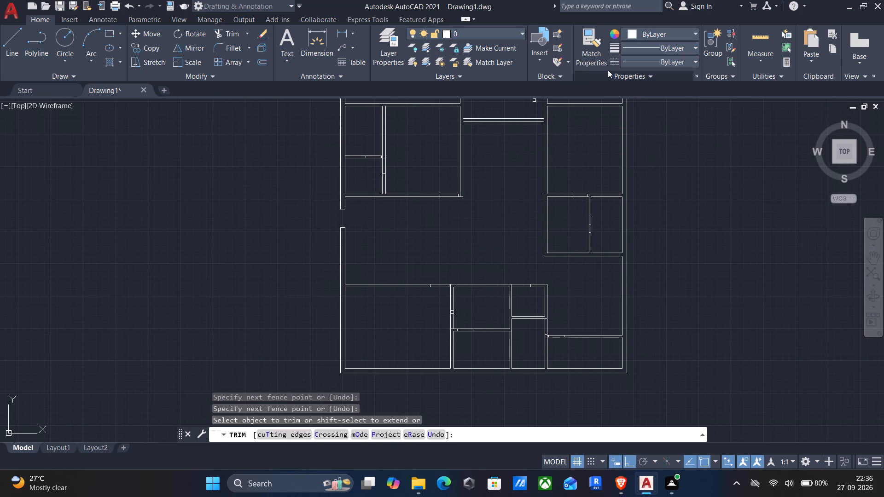
click(765, 38)
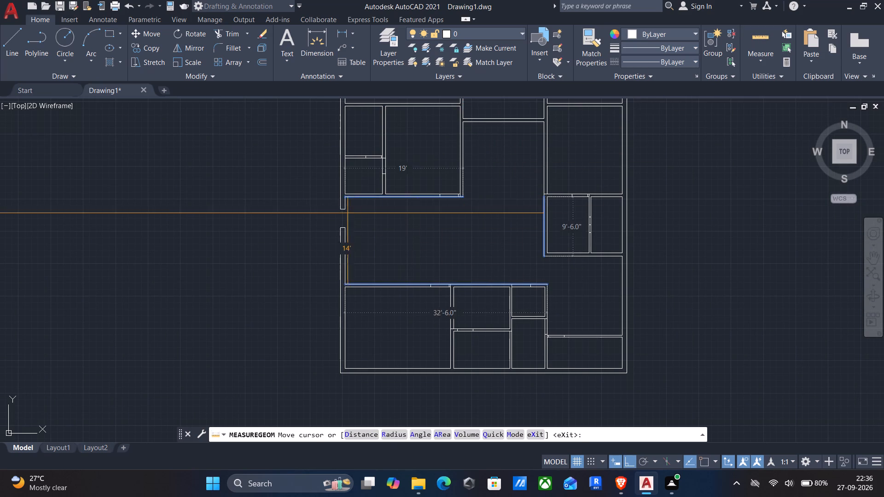
scroll(345, 213, up, 2)
scroll(335, 217, down, 2)
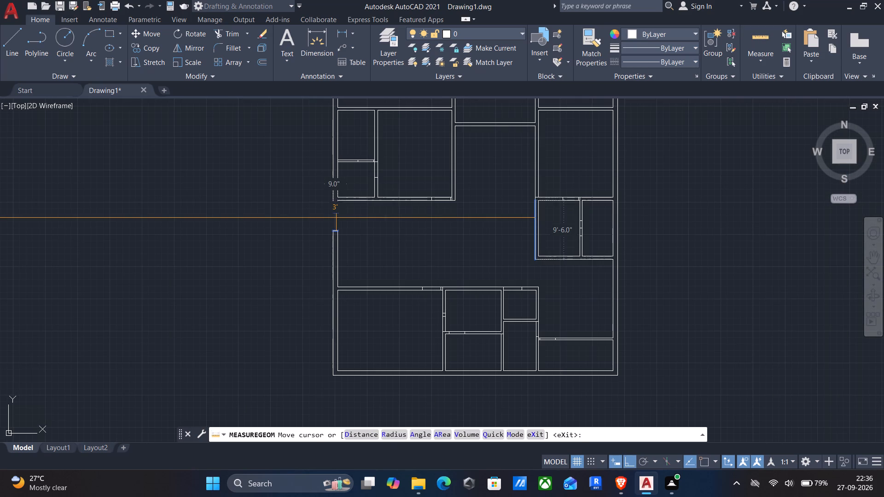
key(Escape)
Trim the door opening in the lower-left large room's top wall and the leftover line crossing the adjoining wall junction.
key(Up)
key(Return)
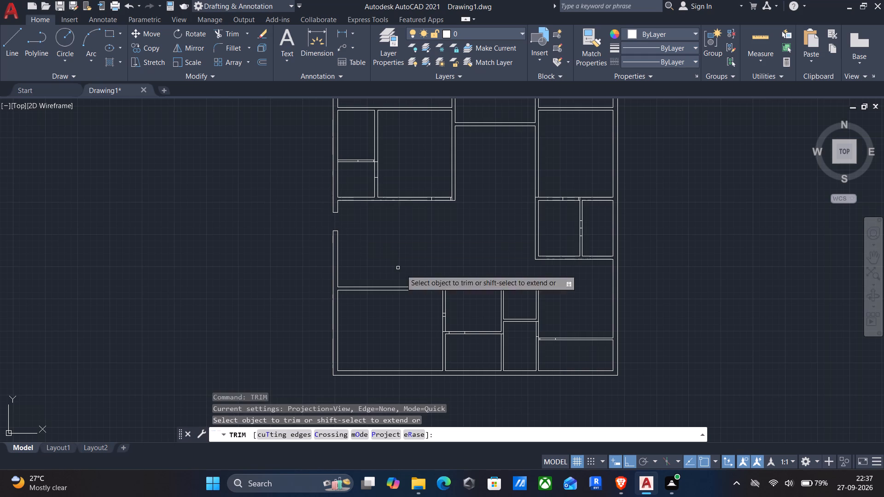
scroll(433, 301, up, 3)
drag(427, 295, 416, 220)
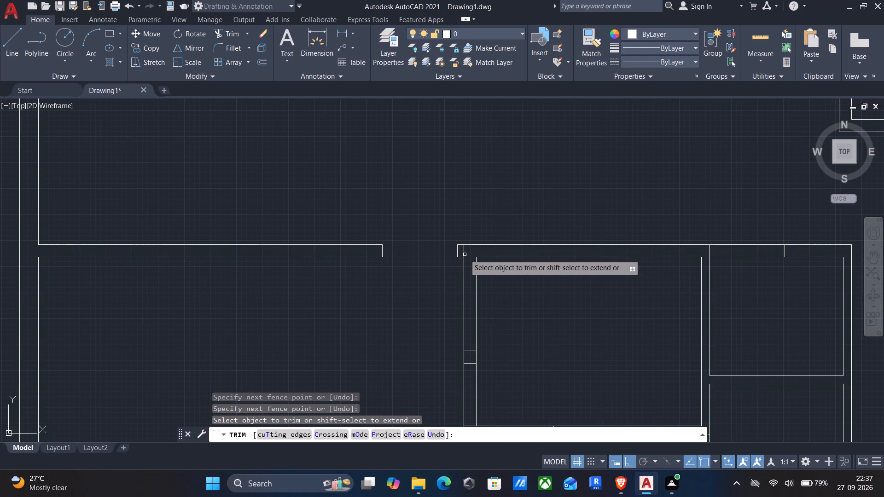
click(463, 252)
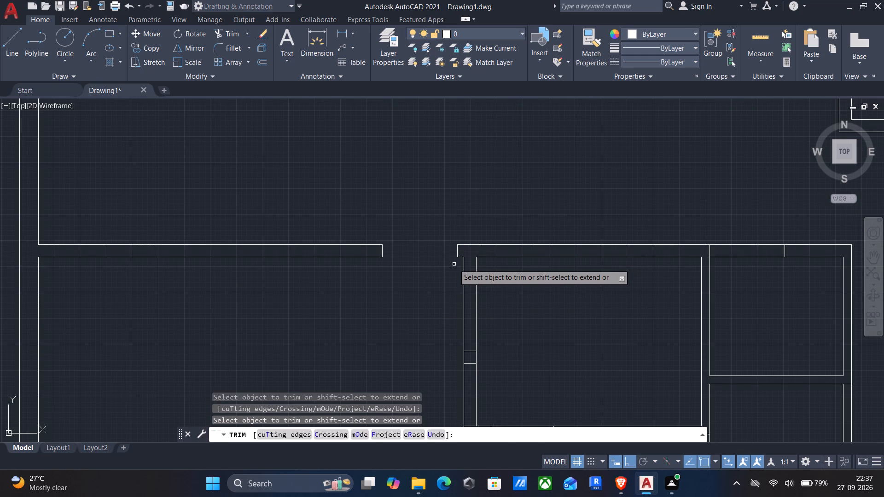
Trim the door opening in the wall between the lower-left large room and the middle room, removing the extra short line above it.
middle_drag(476, 351, 470, 279)
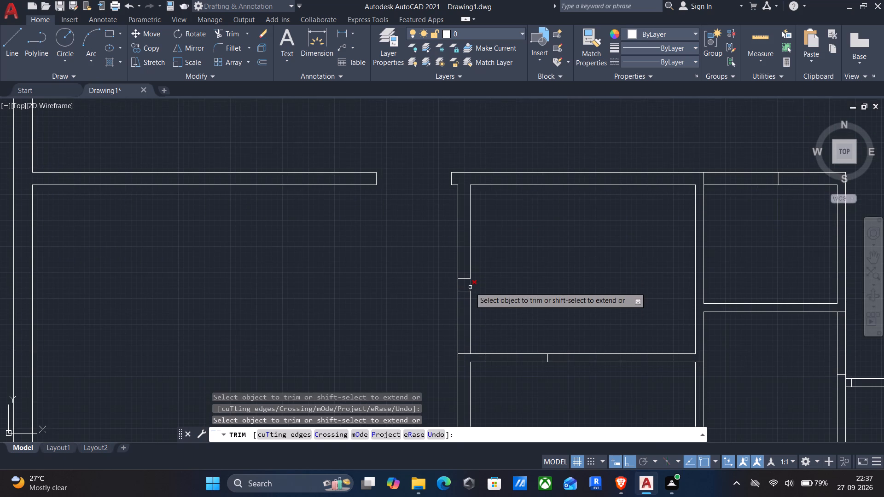
drag(481, 312, 407, 323)
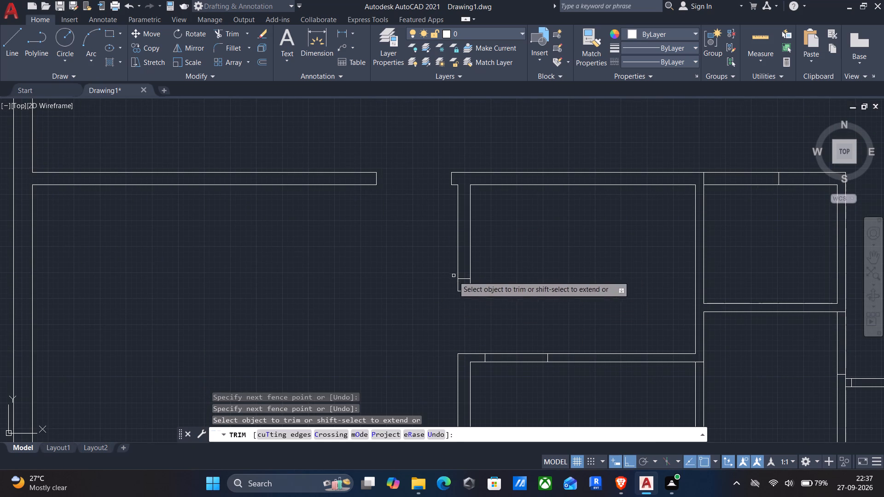
click(464, 279)
middle_drag(477, 327, 475, 301)
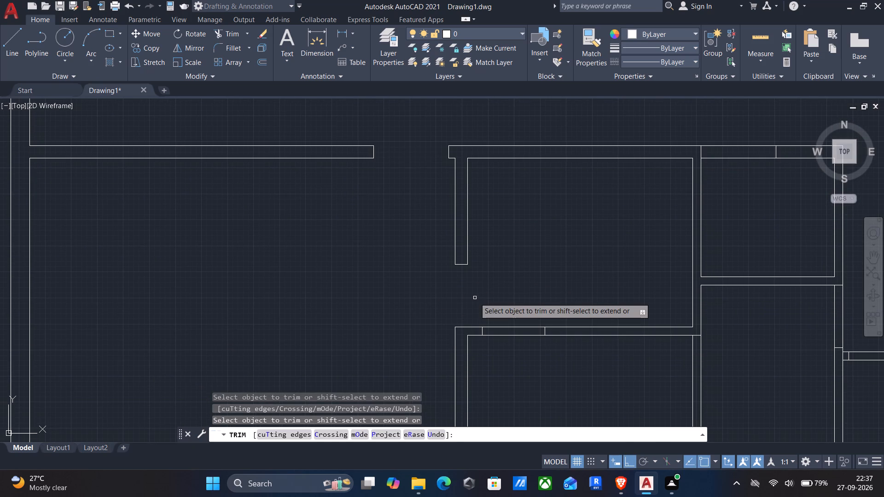
Trim the door openings in the lower middle room's bottom partition and in the adjacent small room's top wall.
drag(511, 352, 511, 308)
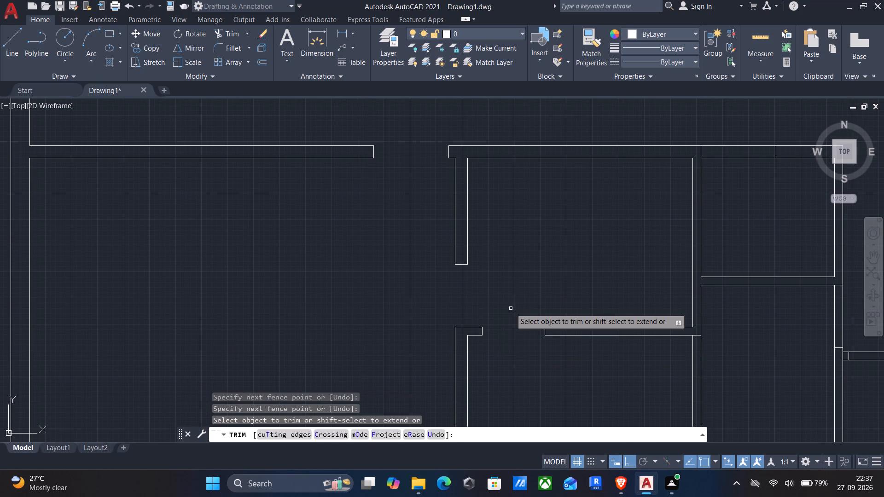
middle_drag(563, 306, 386, 329)
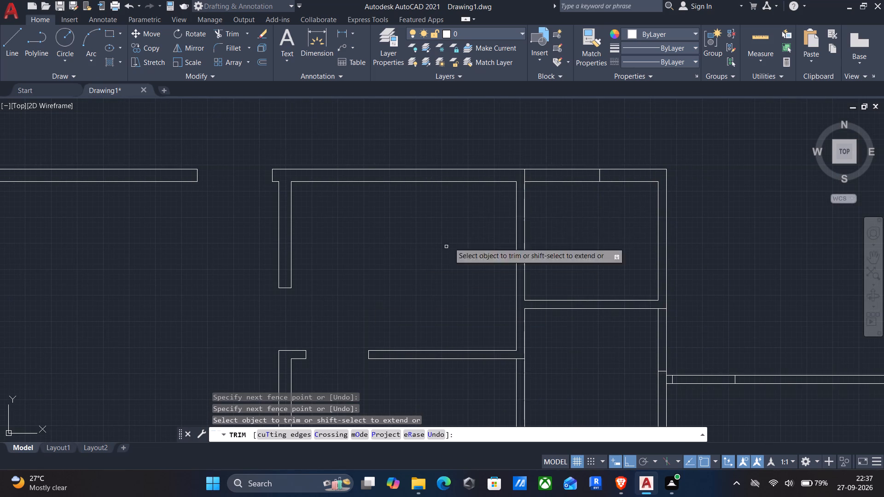
drag(548, 154, 566, 223)
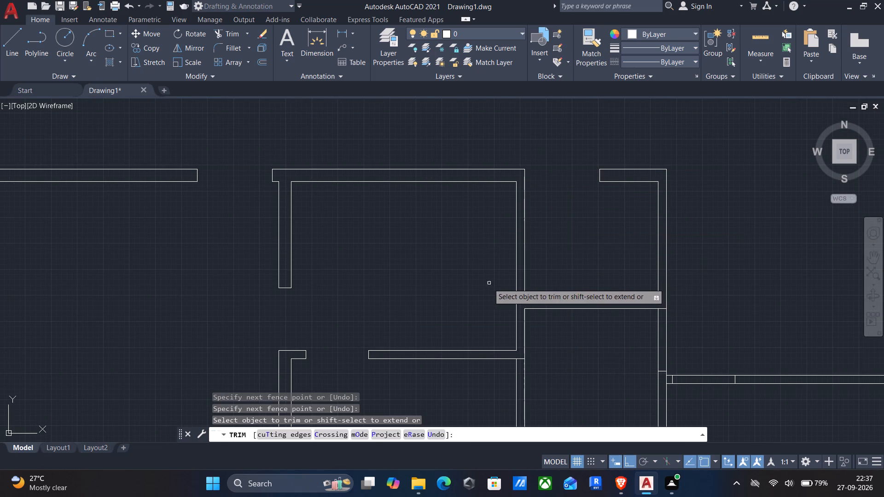
scroll(487, 286, down, 2)
middle_drag(466, 299, 465, 266)
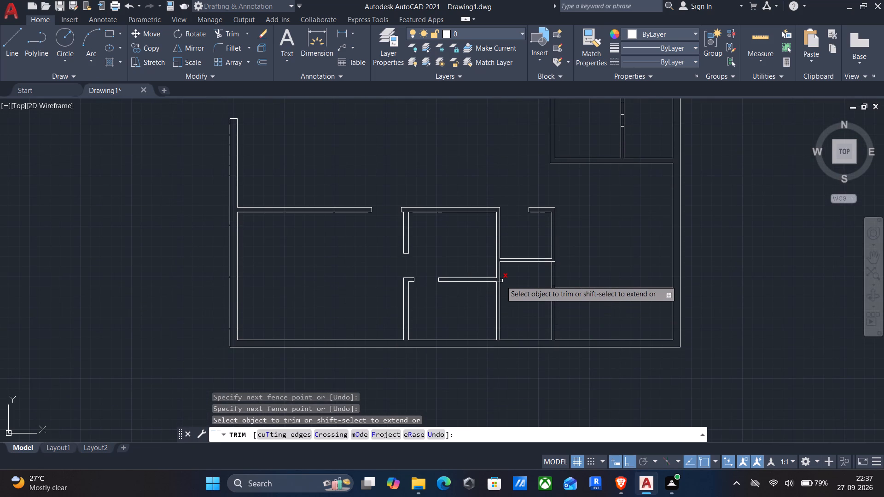
Trim the leftover line crossing the vertical wall where the lower middle rooms' horizontal partition meets it.
scroll(478, 287, up, 4)
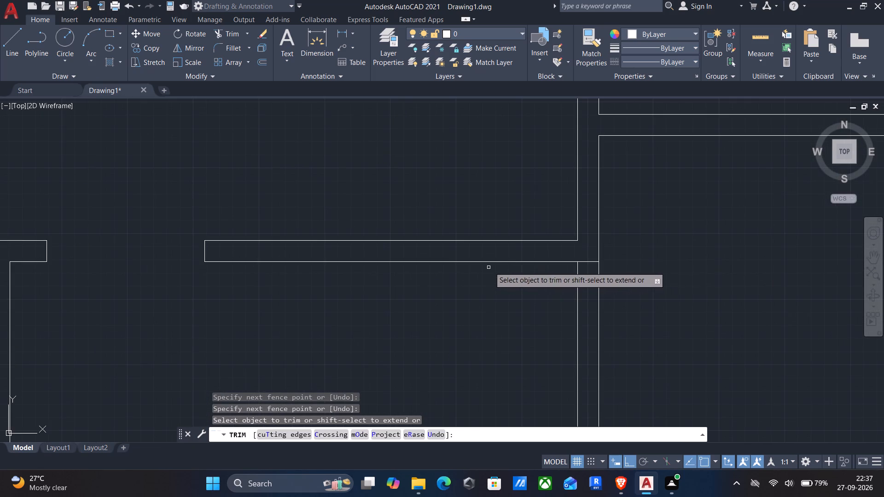
click(582, 262)
Trim the door openings in the lower narrow room's right wall and the lower-right room's top wall, removing the leftover line at their junction.
scroll(582, 262, down, 3)
middle_drag(533, 293, 530, 295)
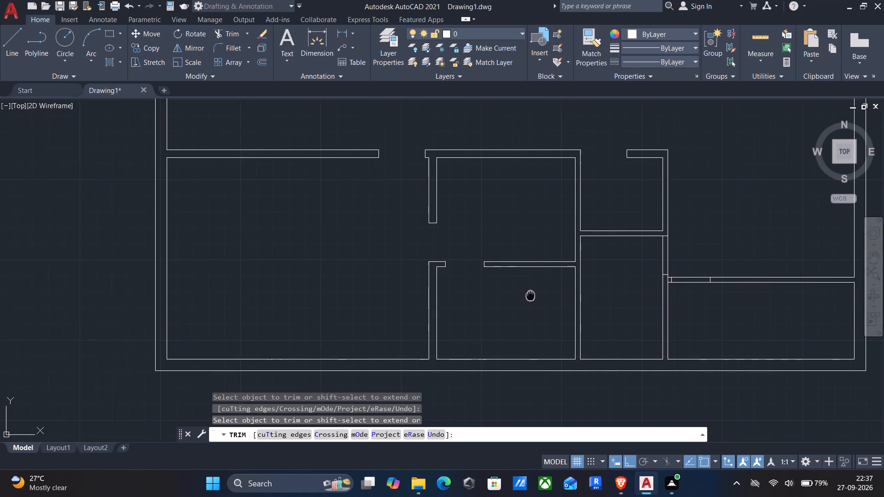
middle_drag(530, 295, 529, 290)
middle_drag(528, 287, 411, 285)
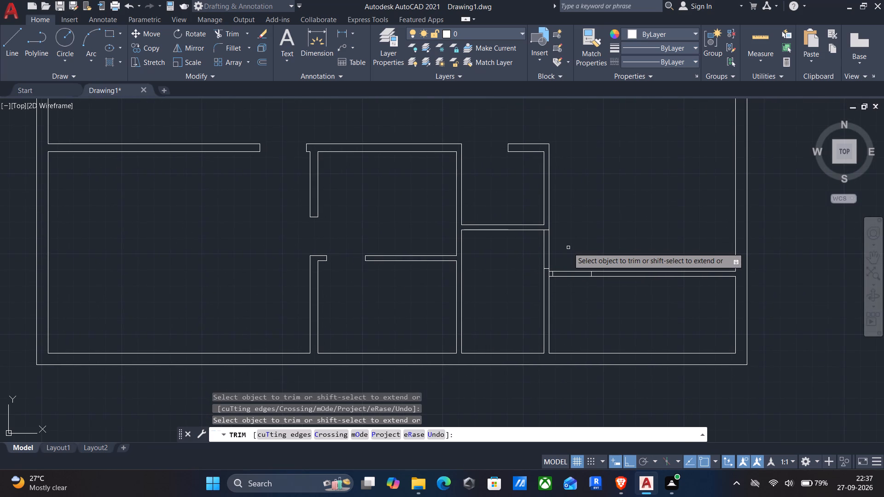
drag(568, 248, 528, 256)
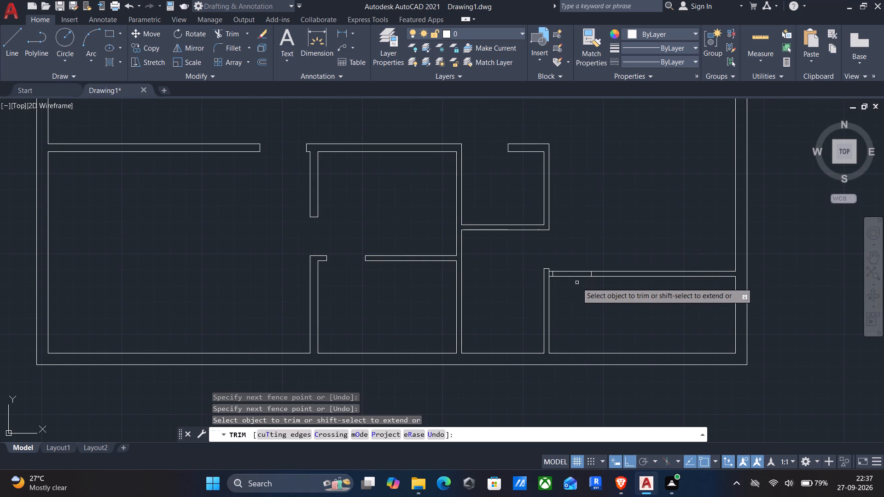
drag(576, 283, 577, 253)
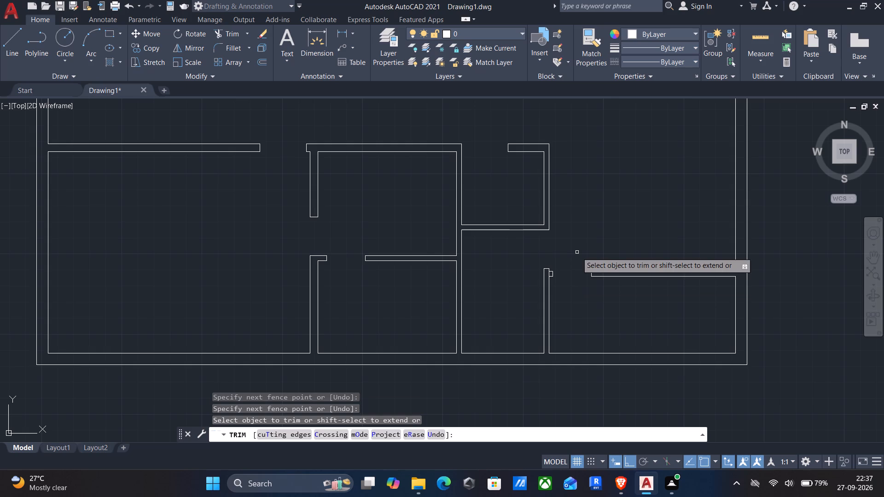
scroll(548, 276, up, 3)
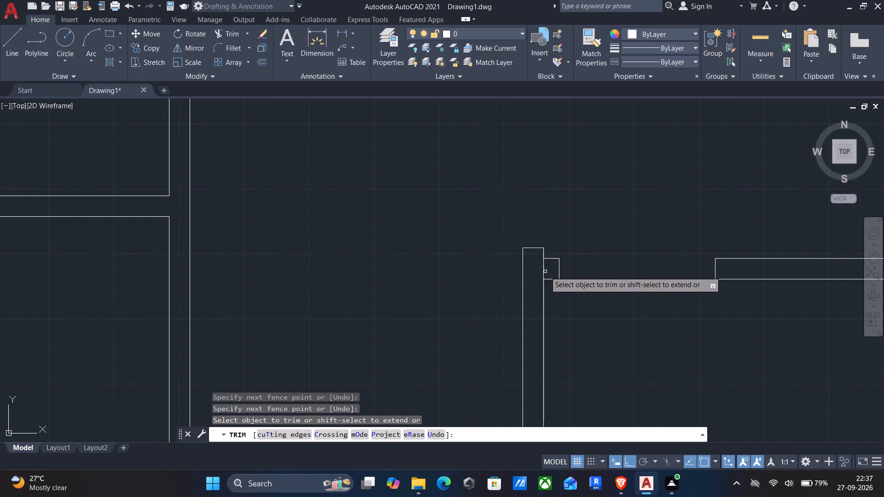
click(544, 272)
Trim the door opening in the upper-right large room's bottom wall and the leftover line where the small-room partition joins that wall.
scroll(544, 272, down, 2)
scroll(495, 267, down, 1)
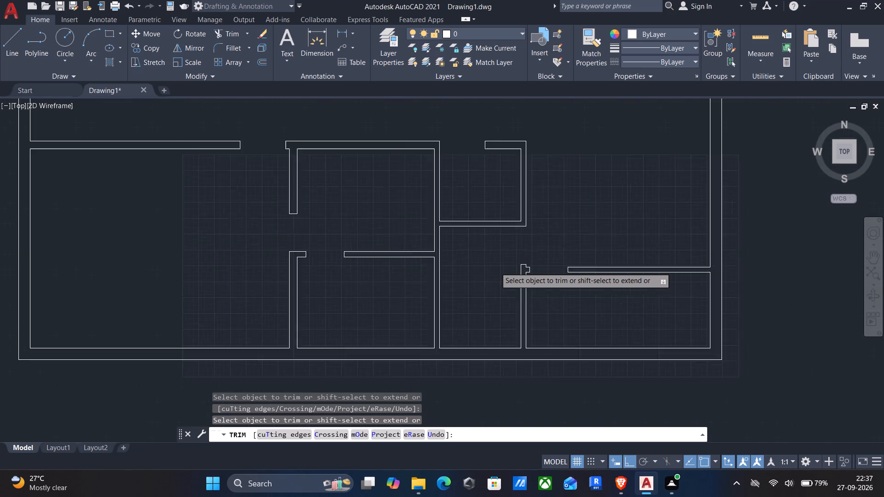
scroll(495, 267, down, 1)
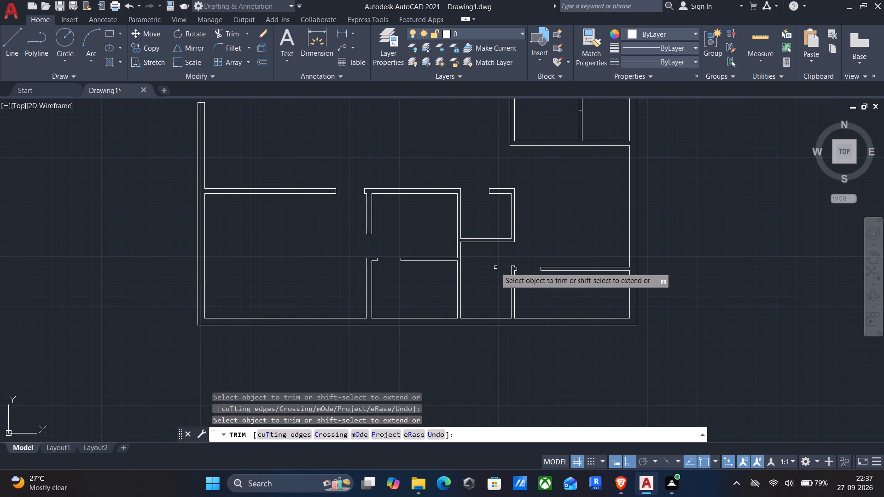
middle_drag(495, 268, 477, 326)
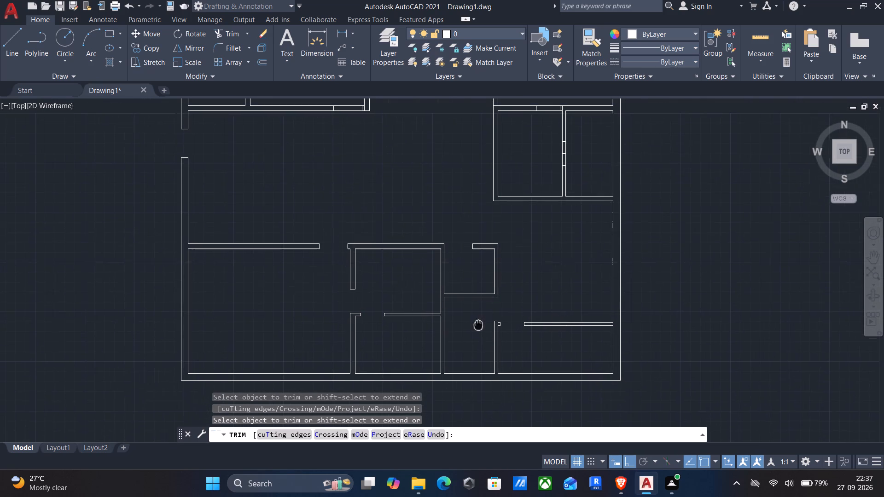
middle_drag(477, 326, 477, 331)
scroll(479, 322, down, 1)
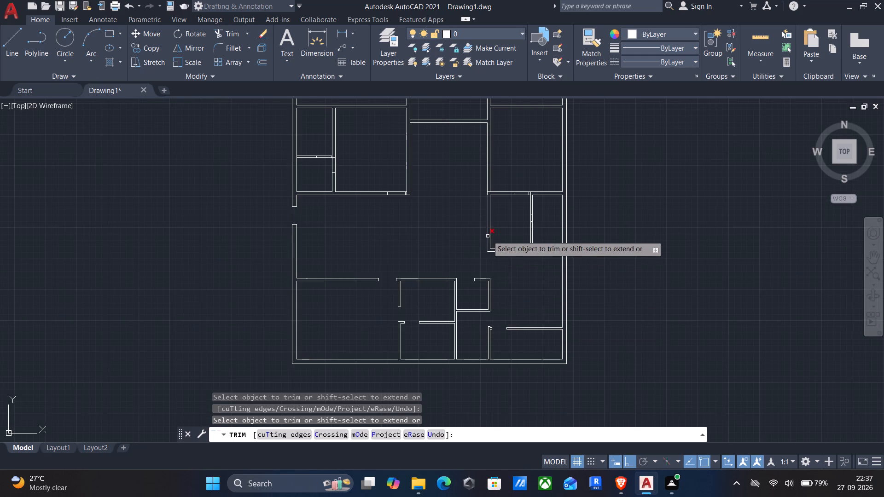
middle_drag(483, 241, 461, 302)
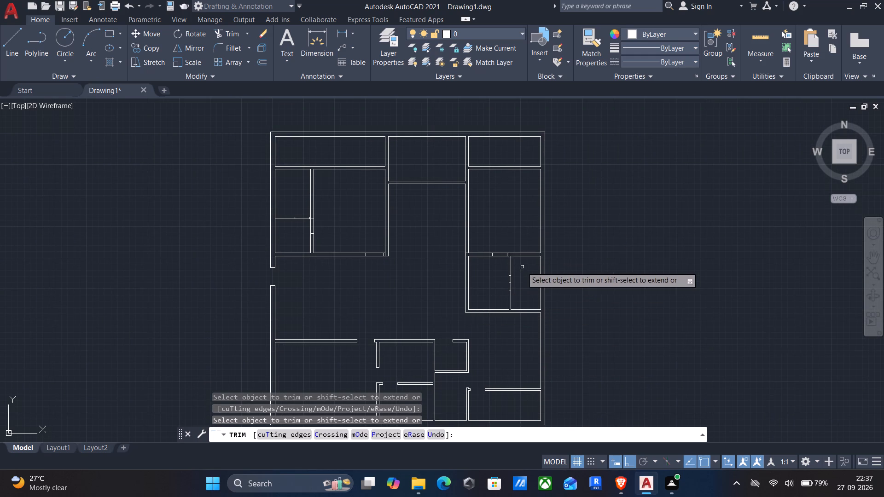
scroll(500, 258, up, 3)
drag(496, 264, 500, 227)
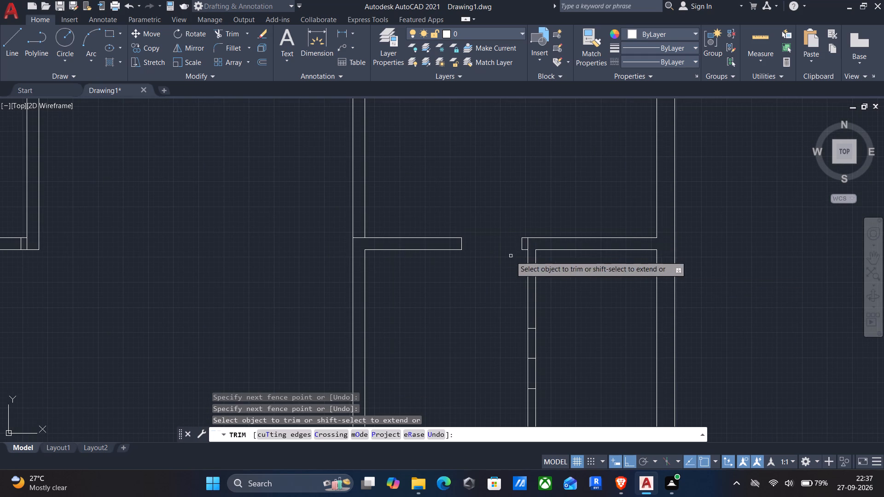
scroll(526, 242, up, 3)
click(523, 249)
click(532, 248)
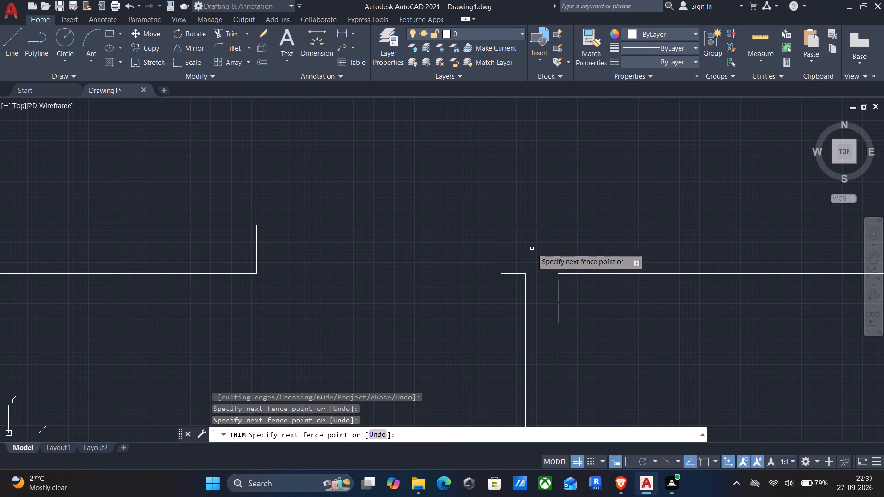
Trim the door opening in the partition between the two small right-hand rooms and remove the short line left in the gap.
scroll(495, 257, down, 3)
middle_drag(444, 318, 442, 274)
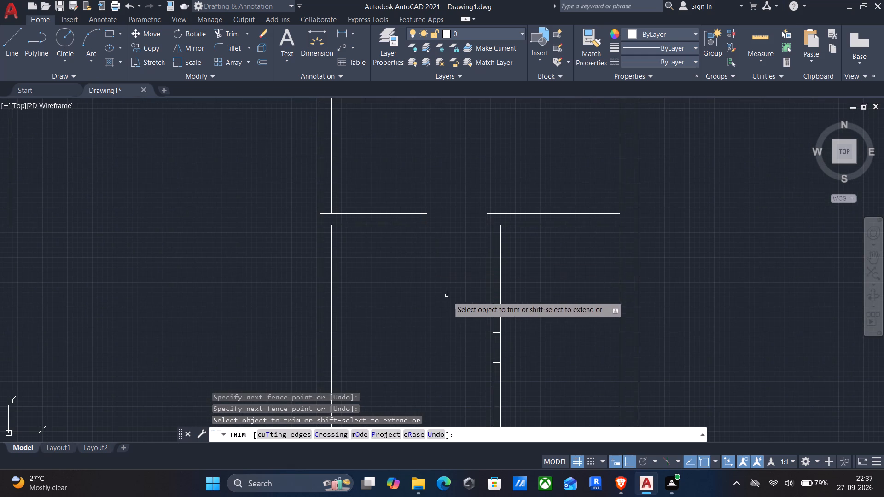
drag(541, 326, 512, 347)
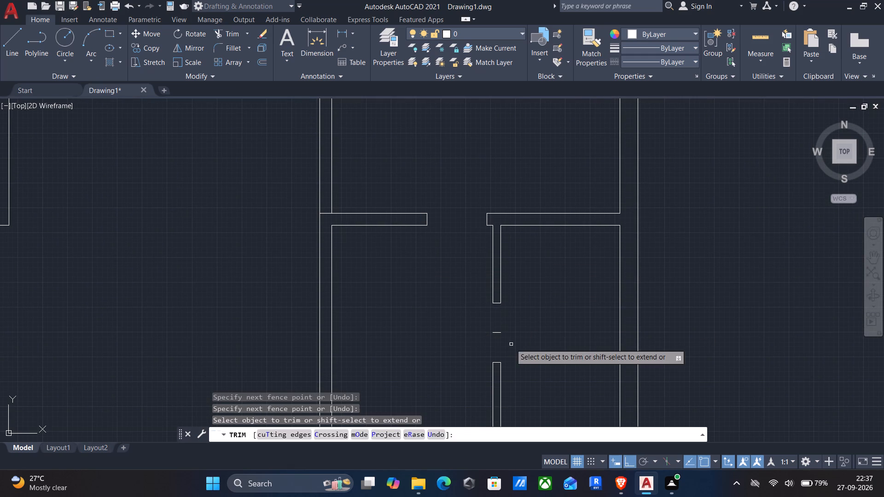
click(496, 333)
Trim the door opening in the upper-left large room's bottom wall and the leftover line at the adjoining wall corner.
scroll(458, 323, down, 2)
middle_drag(447, 320, 445, 332)
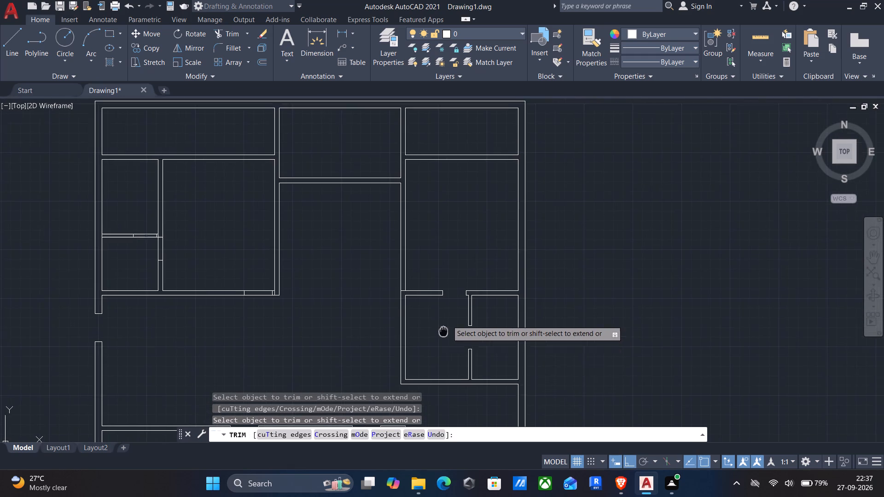
middle_drag(445, 332, 463, 345)
scroll(465, 344, up, 1)
middle_drag(252, 315, 397, 302)
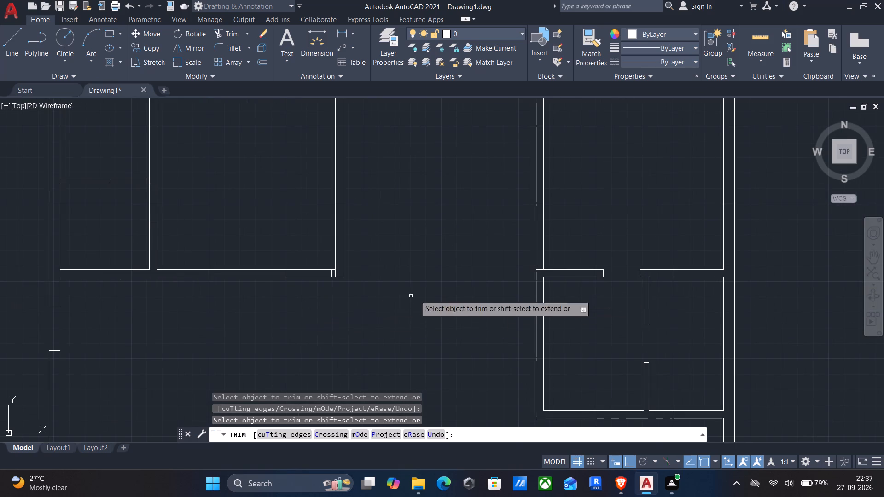
middle_drag(263, 312, 458, 295)
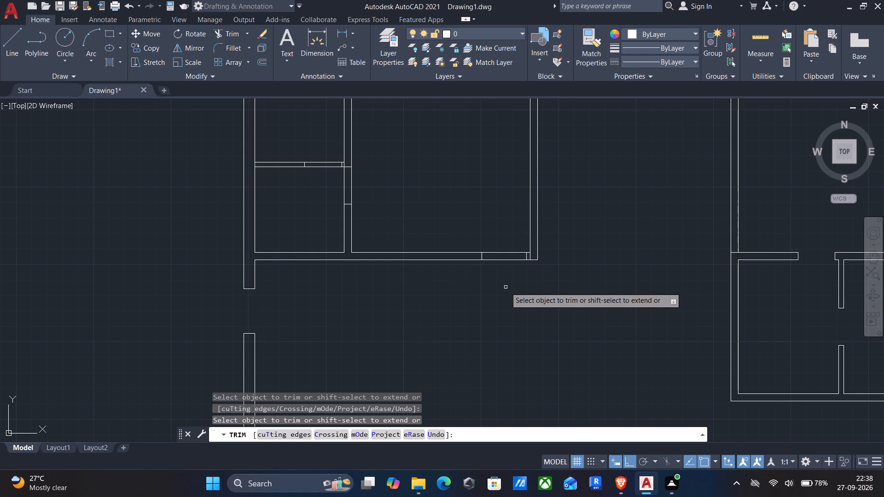
drag(509, 230, 498, 292)
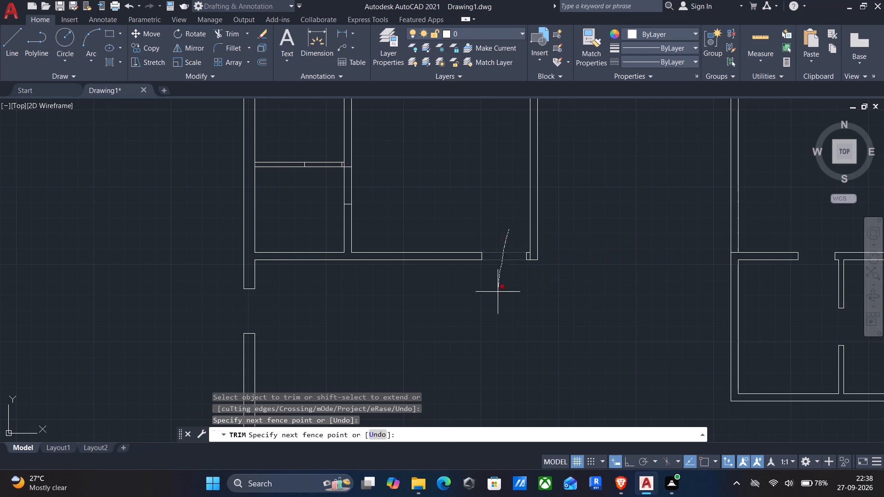
drag(498, 292, 498, 292)
scroll(530, 259, up, 4)
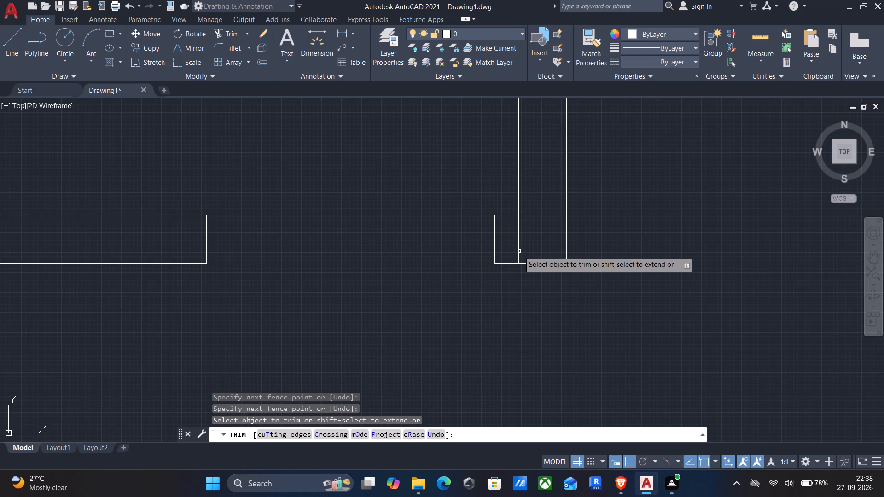
click(517, 251)
Trim the door openings in the upper-left large room's left partition and between the two small left rooms, removing the leftover junction line.
scroll(517, 250, down, 4)
scroll(465, 283, up, 1)
middle_drag(465, 285, 541, 313)
scroll(541, 313, down, 1)
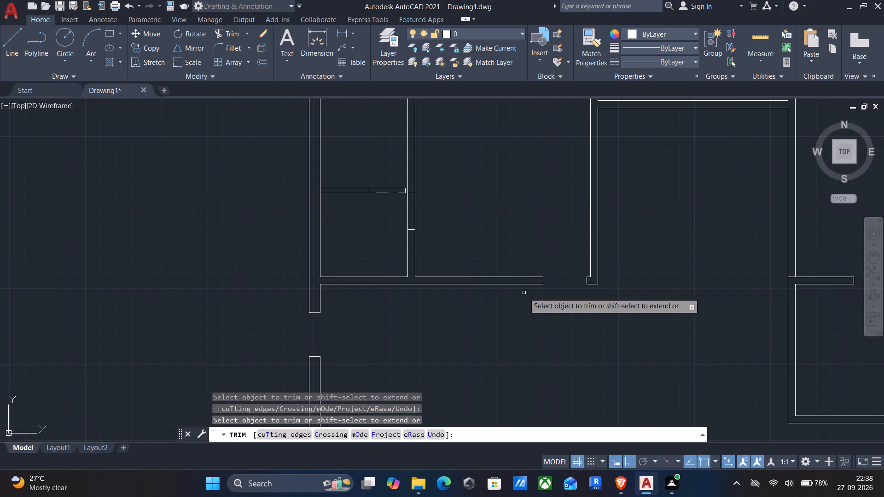
drag(393, 217, 431, 214)
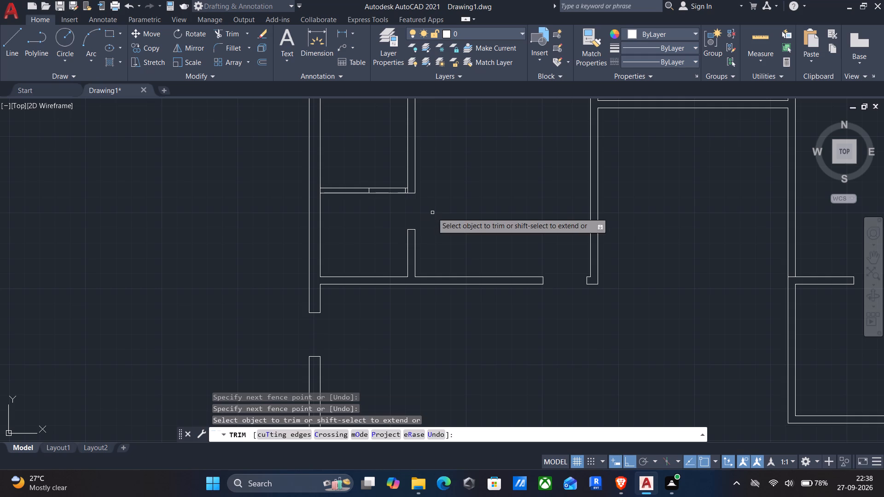
drag(385, 162, 393, 218)
scroll(407, 191, up, 3)
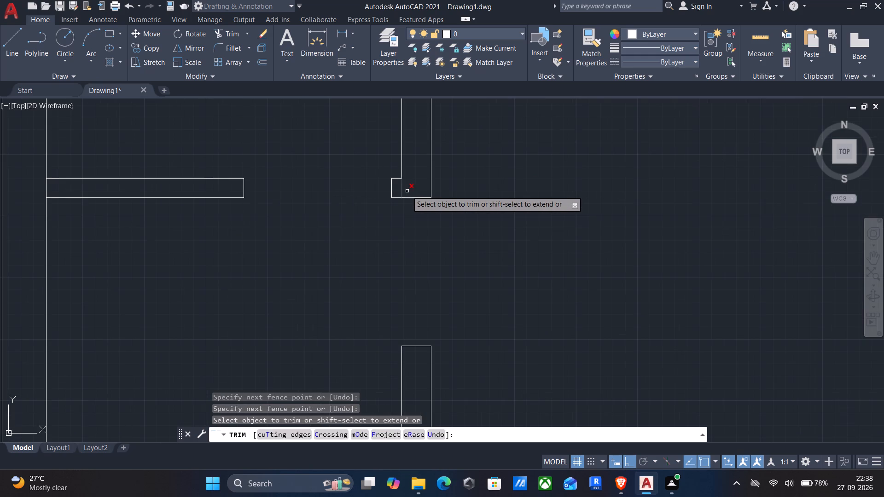
click(400, 192)
scroll(400, 193, down, 3)
middle_drag(434, 220, 429, 225)
scroll(429, 225, down, 3)
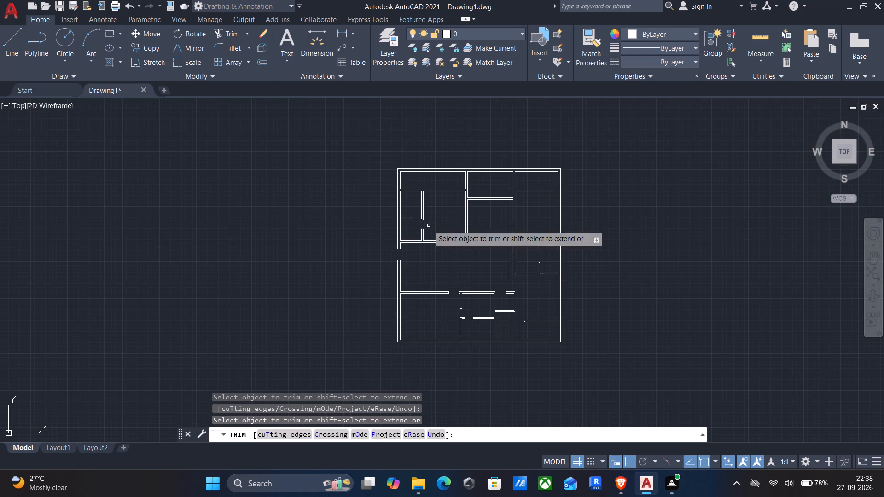
middle_drag(435, 262, 416, 249)
middle_drag(344, 229, 335, 265)
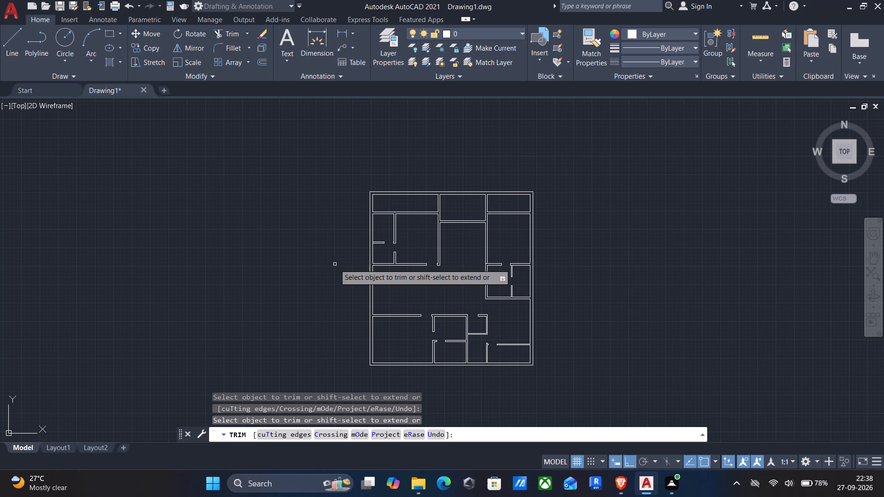
key(Escape)
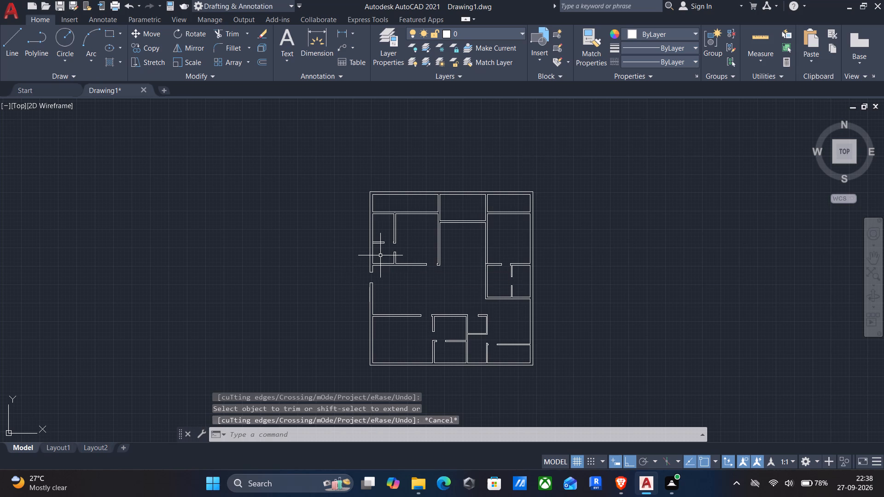
Trim the short leftover line where the partition between the two small left rooms meets the outer wall.
scroll(373, 259, up, 3)
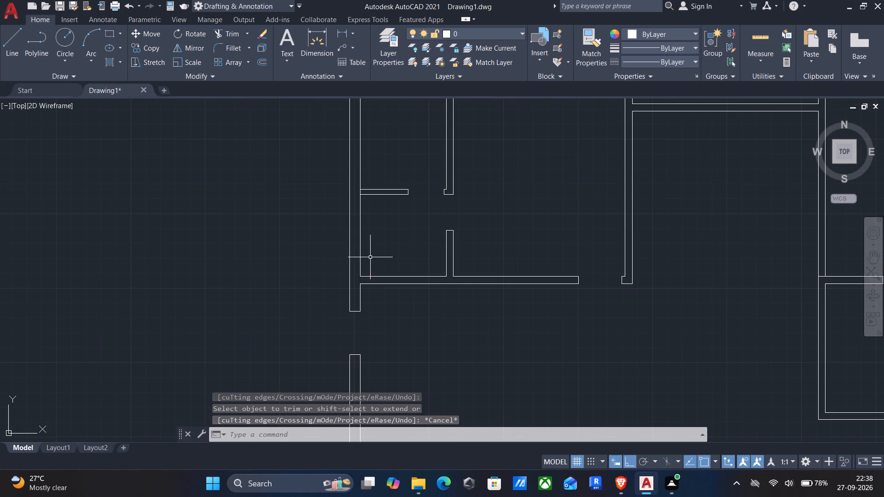
text(tr)
key(Return)
scroll(357, 210, up, 3)
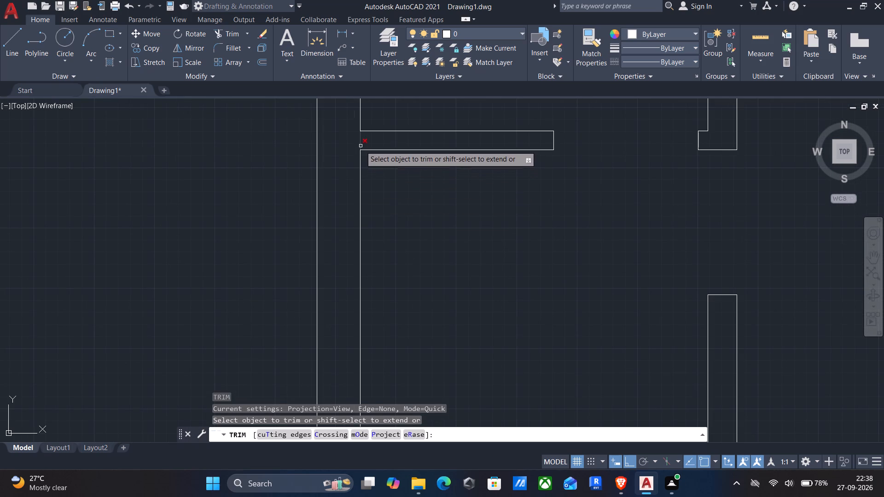
click(360, 145)
key(Return)
Offset the outer wall's inner face 2' into the lower of the two small left rooms.
scroll(358, 154, down, 3)
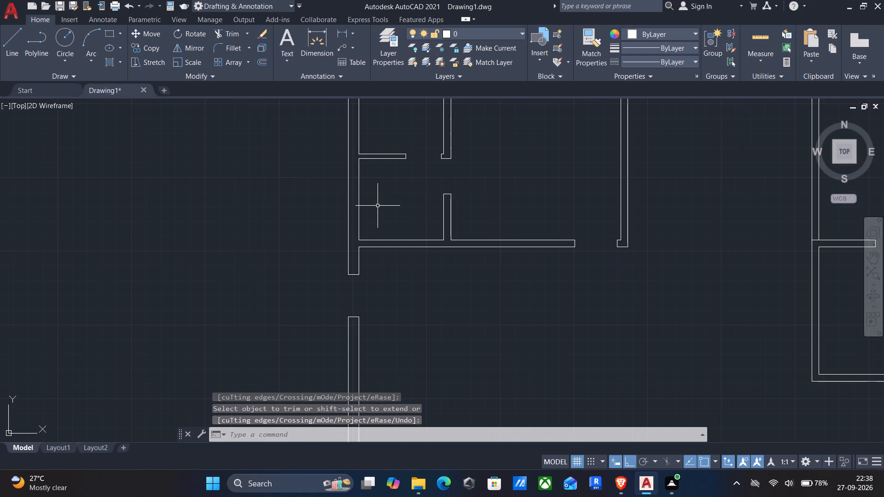
key(o)
key(Return)
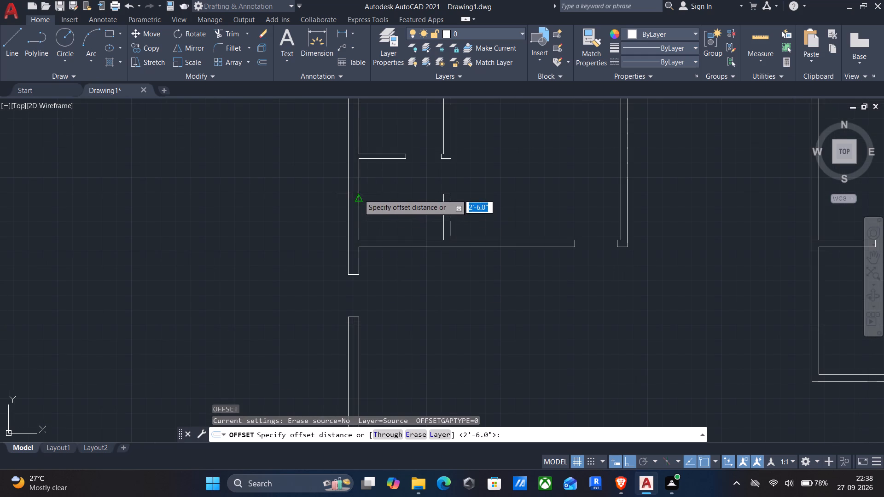
click(357, 195)
click(378, 190)
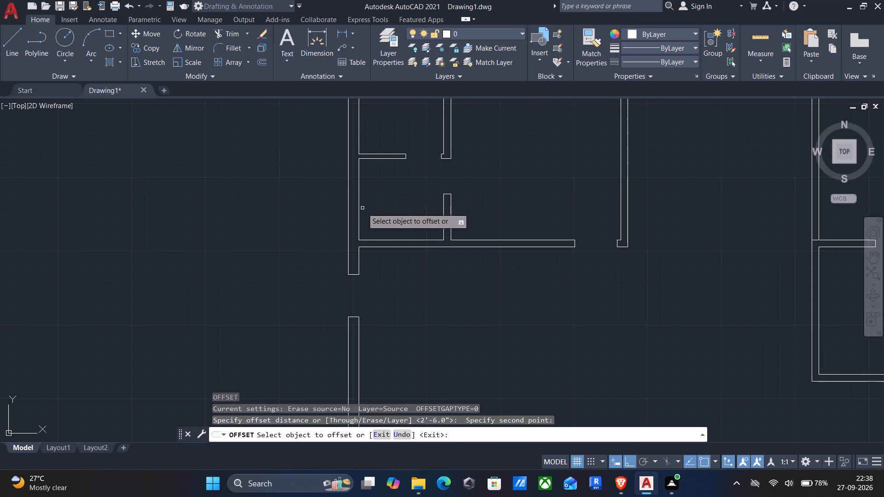
click(361, 211)
click(359, 213)
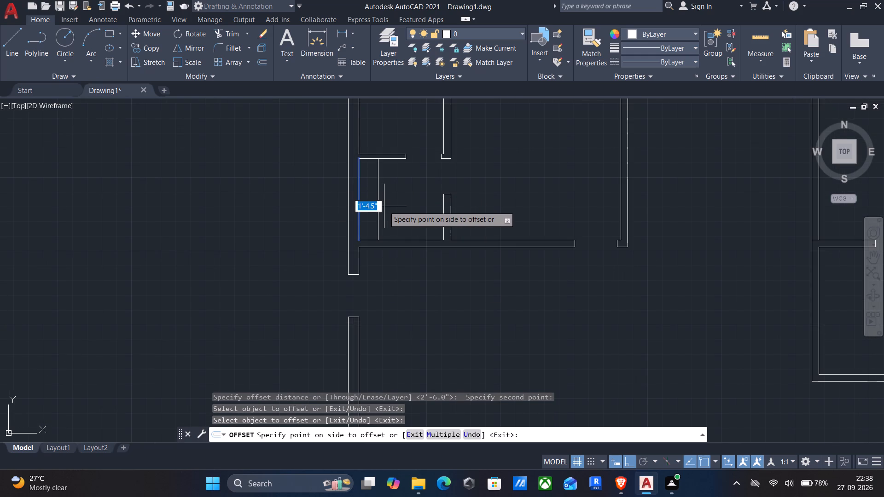
text(2')
key(Return)
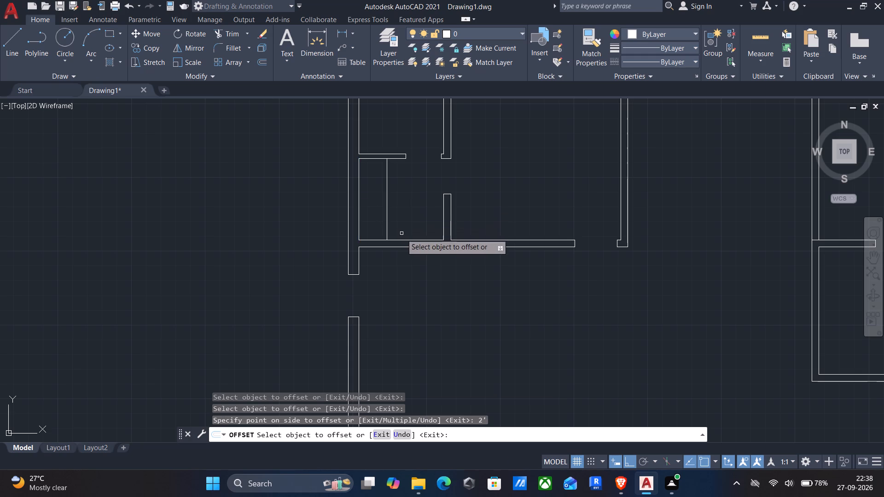
Offset the same small room's bottom wall line 2' up into the room.
click(397, 241)
key(2)
key(apostrophe)
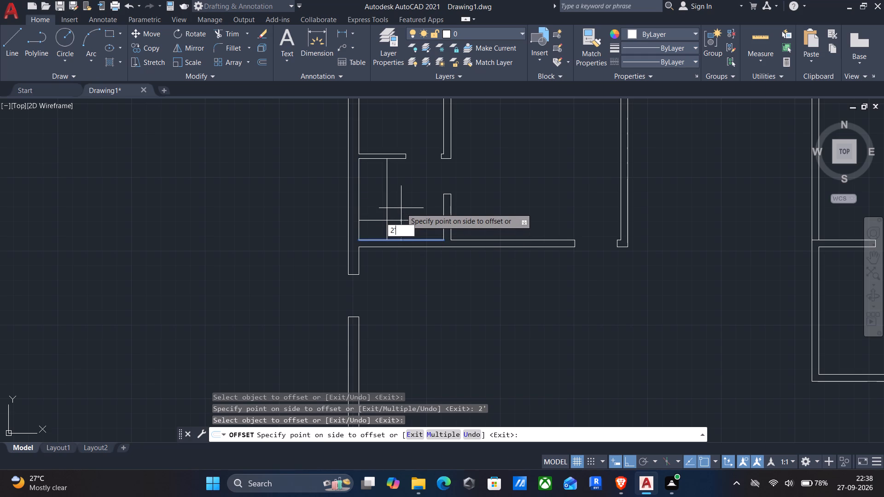
key(Return)
middle_drag(402, 208, 386, 248)
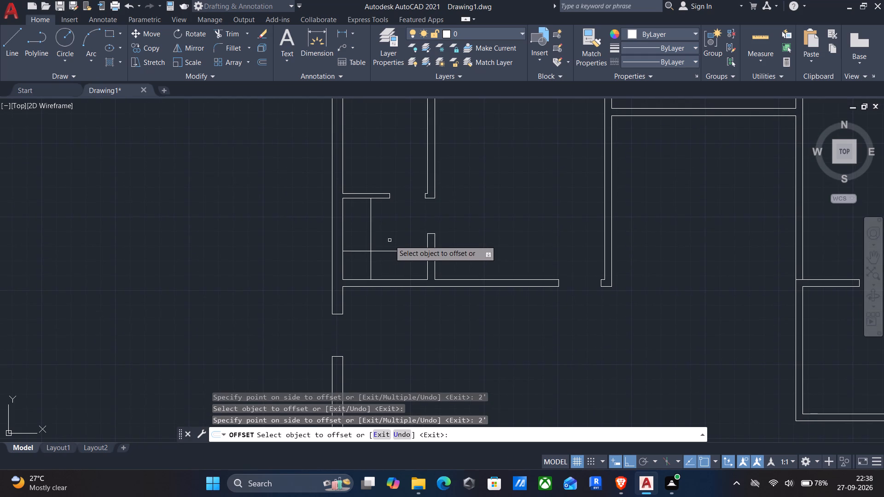
Offset the right wall's inner face of the upper-left large room 1'6" into the room.
middle_drag(425, 209, 398, 290)
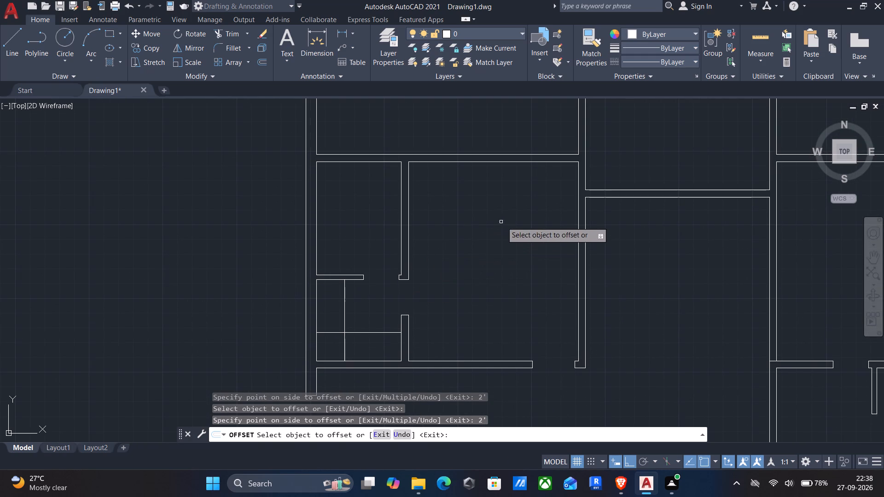
click(576, 220)
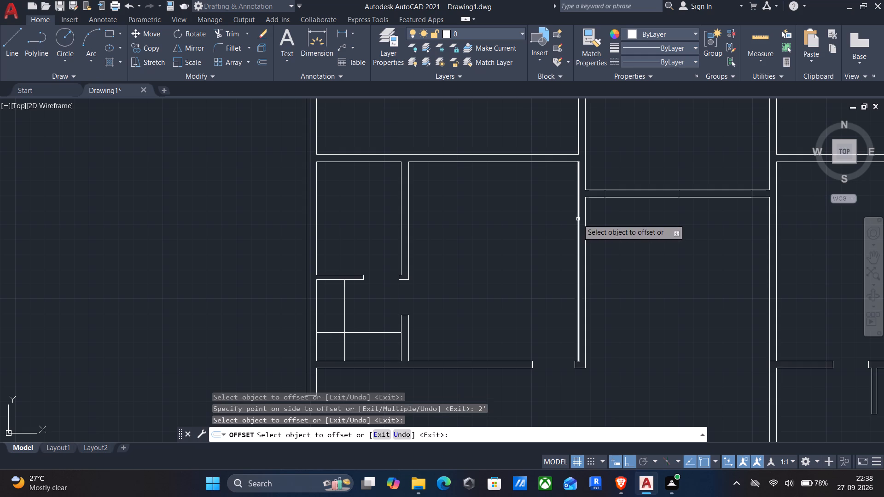
click(578, 219)
key(1)
key(apostrophe)
key(6)
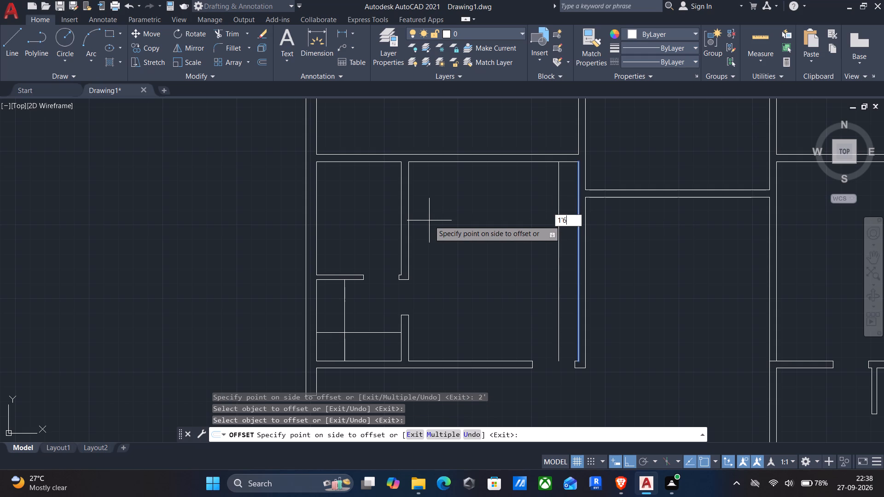
key(shift+quotedbl)
key(Return)
Offset the lower face of the lower-left large room's top wall 1'6" down into the room.
scroll(454, 242, down, 1)
middle_drag(462, 266, 444, 267)
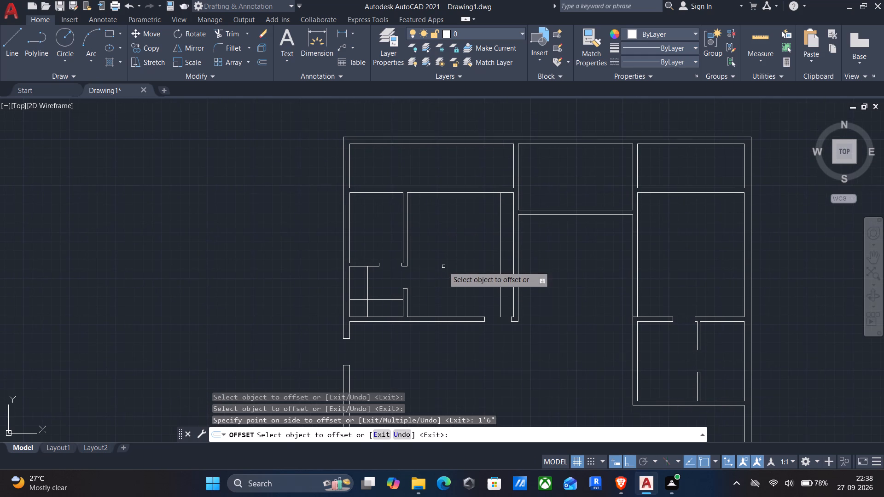
middle_drag(443, 270, 442, 265)
middle_drag(424, 306, 420, 285)
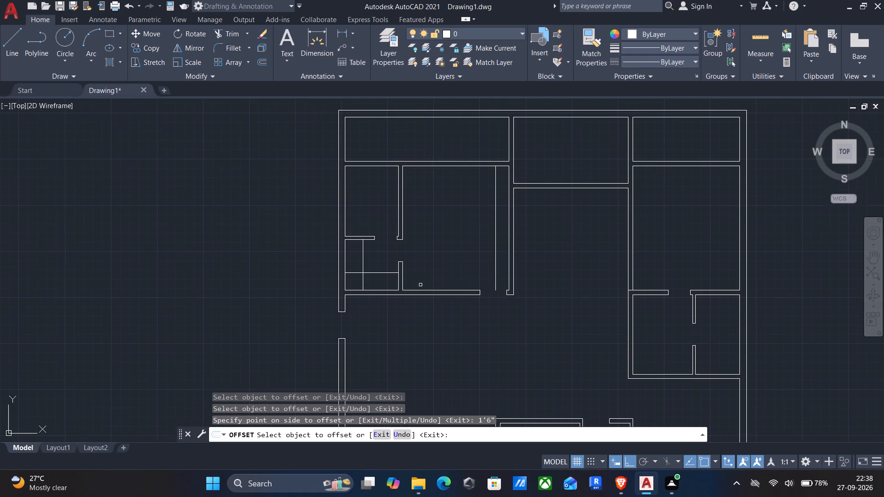
middle_drag(406, 327, 405, 282)
middle_drag(392, 303, 391, 285)
middle_drag(392, 299, 397, 232)
click(385, 294)
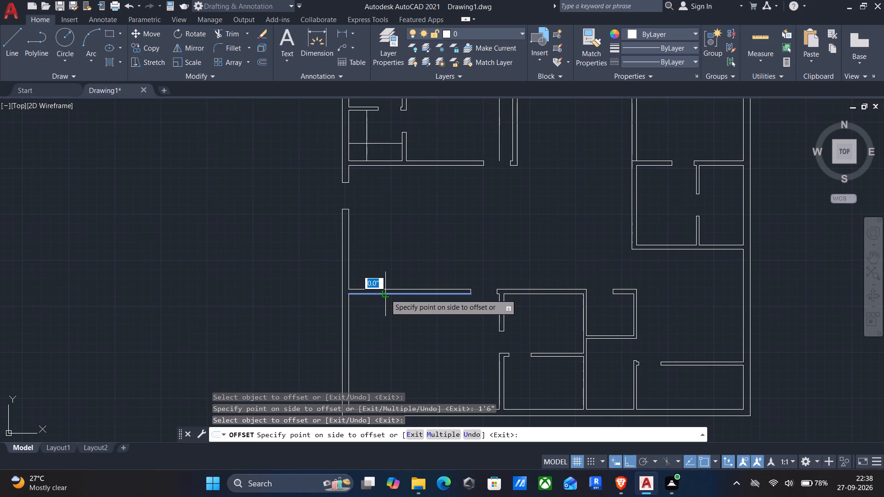
text(1'6")
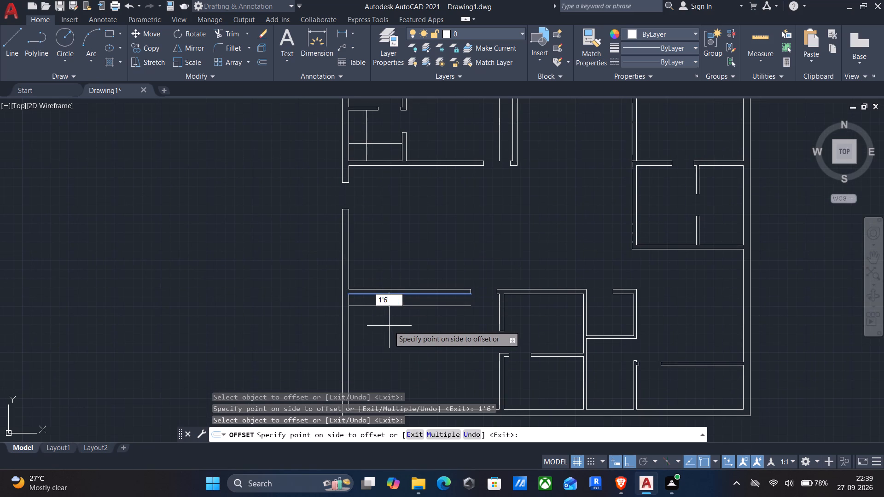
key(Return)
Offset the top and right wall lines of the small room beside the lower-left large room 2' inward.
middle_drag(431, 333, 388, 280)
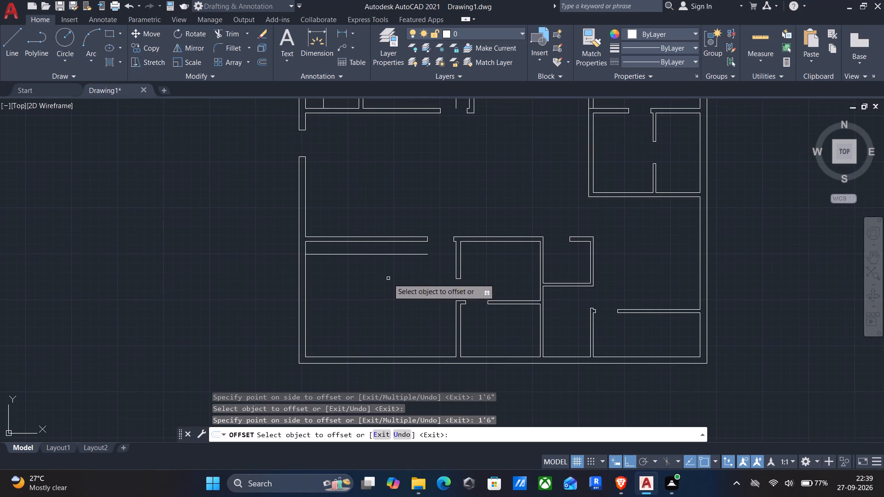
click(474, 241)
text(2')
key(Return)
scroll(536, 262, up, 3)
click(544, 273)
key(2)
key(apostrophe)
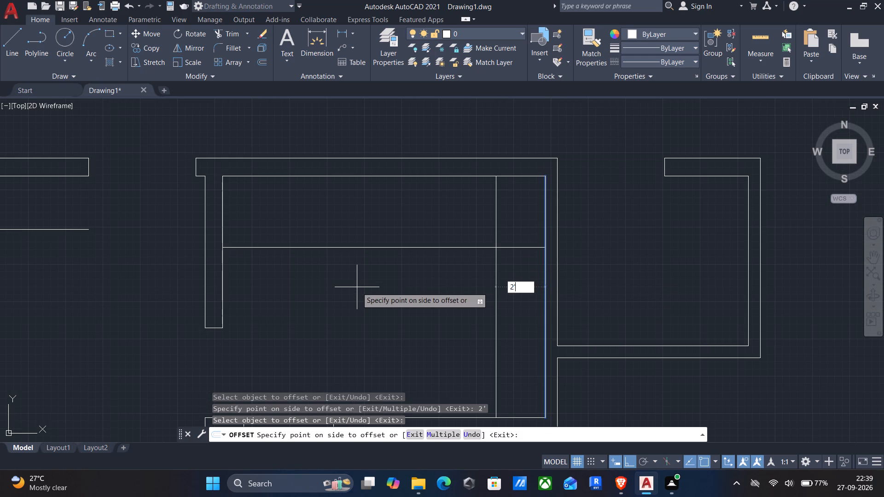
key(Return)
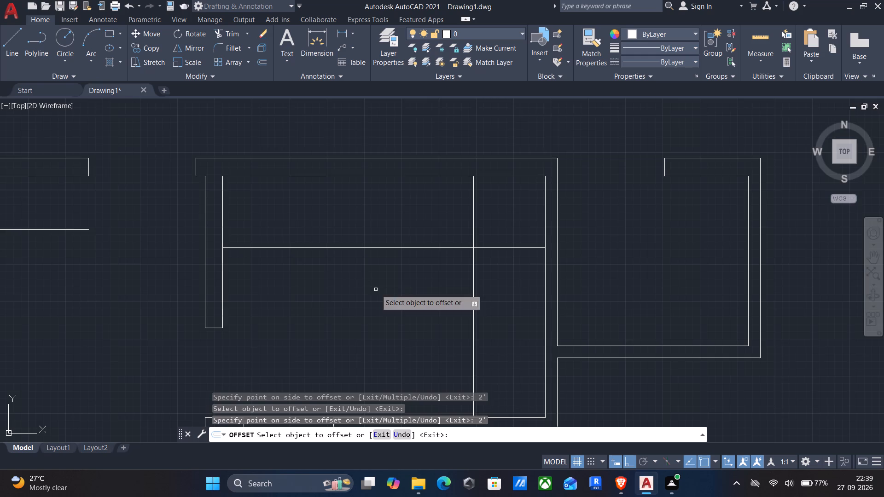
Offset the left and bottom wall lines of the narrow bottom room, left of the lower-right room, 2' inward.
middle_drag(376, 290, 362, 270)
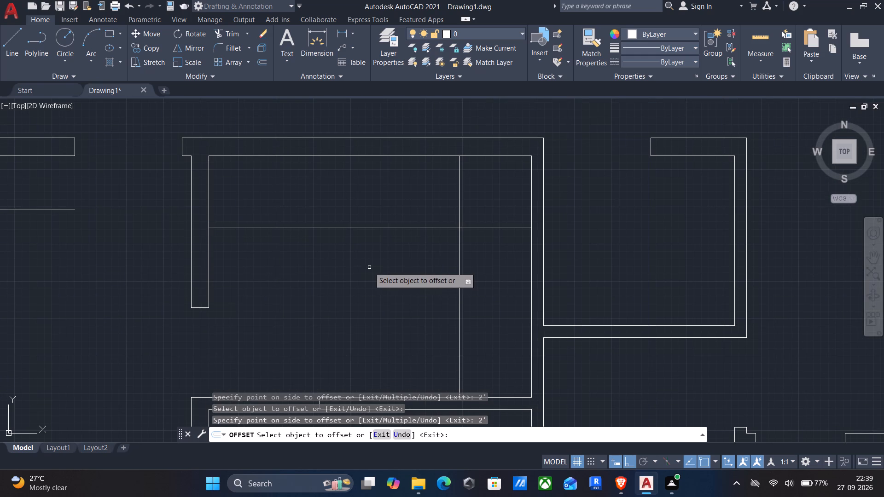
middle_drag(416, 283, 291, 207)
scroll(292, 209, down, 1)
middle_drag(323, 303, 317, 260)
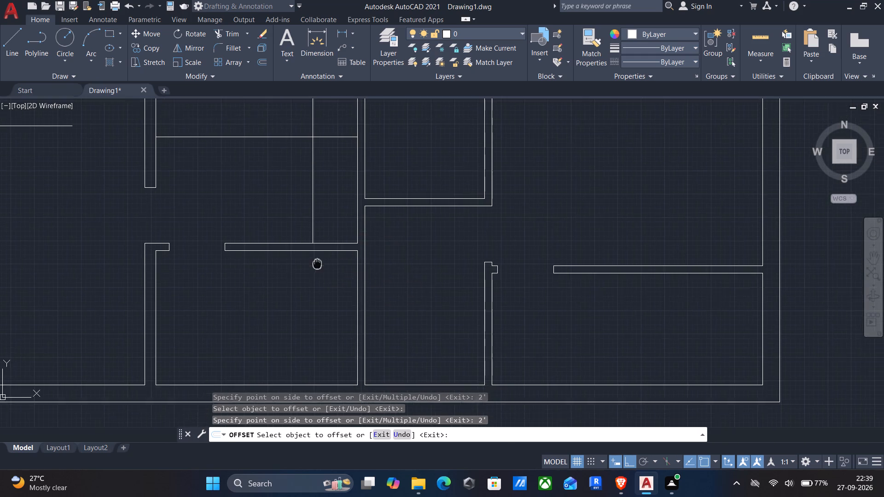
middle_drag(317, 260, 317, 259)
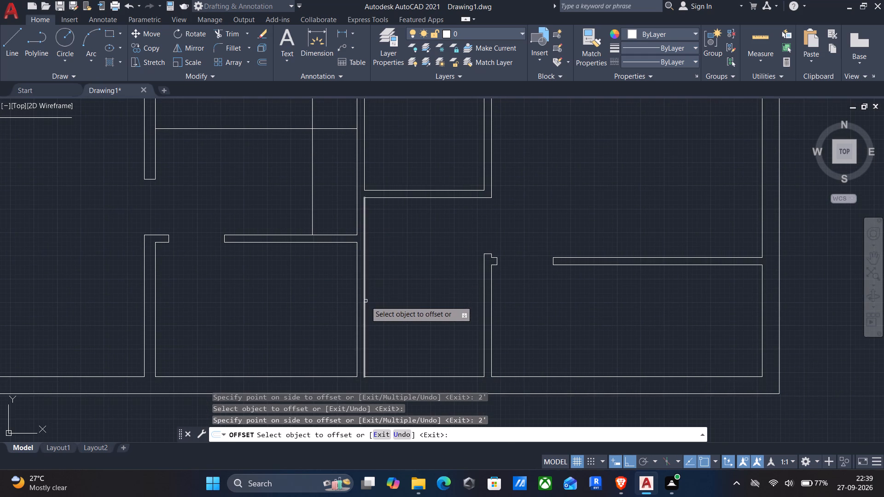
click(364, 303)
key(2)
key(apostrophe)
key(Return)
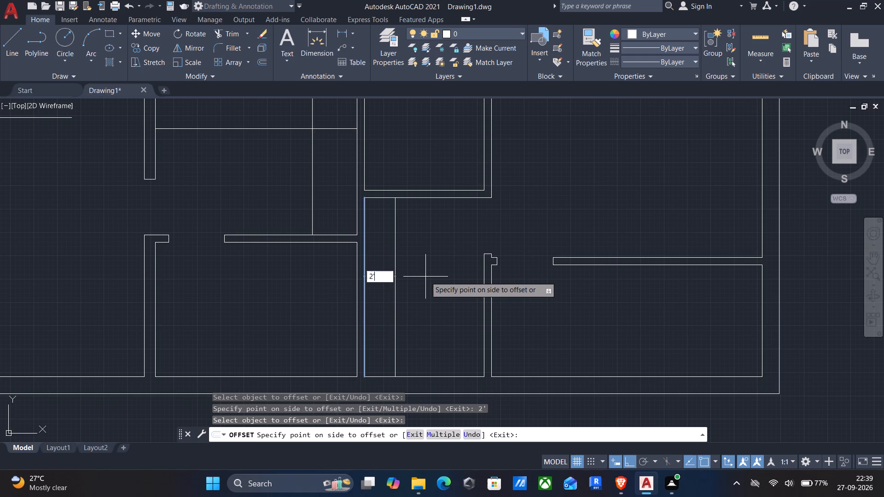
click(429, 376)
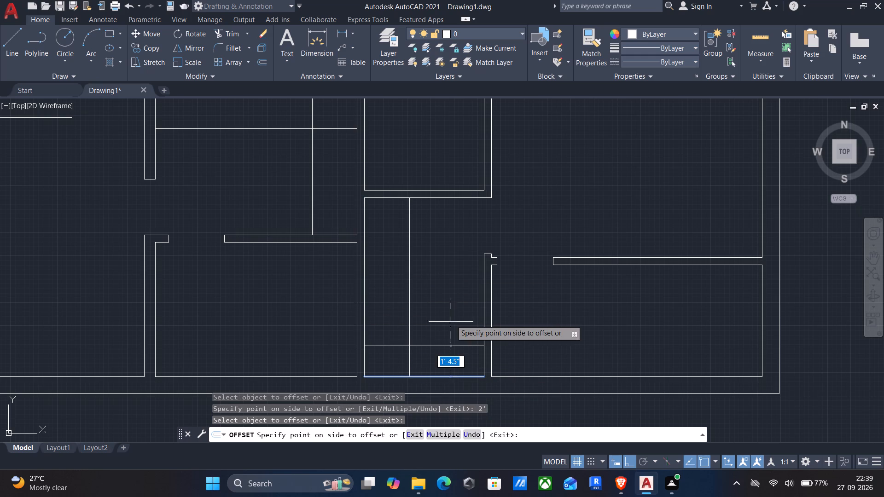
text(2')
key(Return)
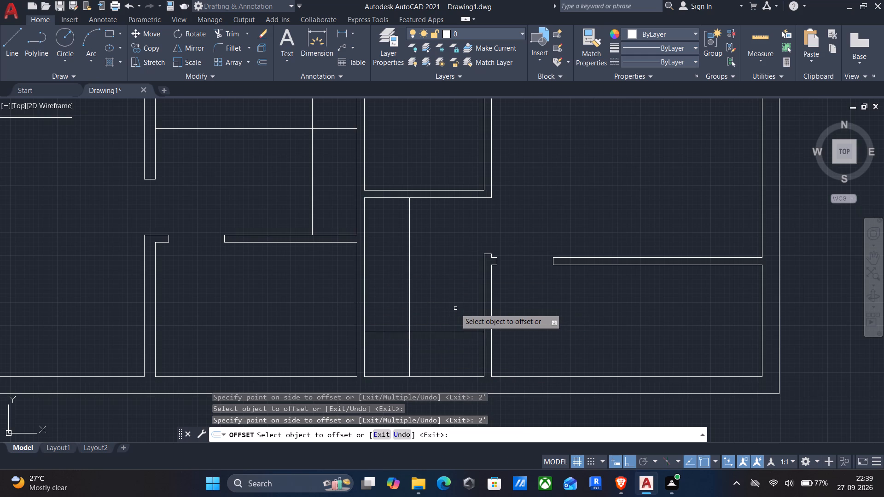
Offset the left and bottom wall lines of the left small room below the upper-right large room 2' inward.
middle_drag(455, 309, 440, 364)
scroll(439, 365, down, 1)
middle_drag(469, 266, 452, 353)
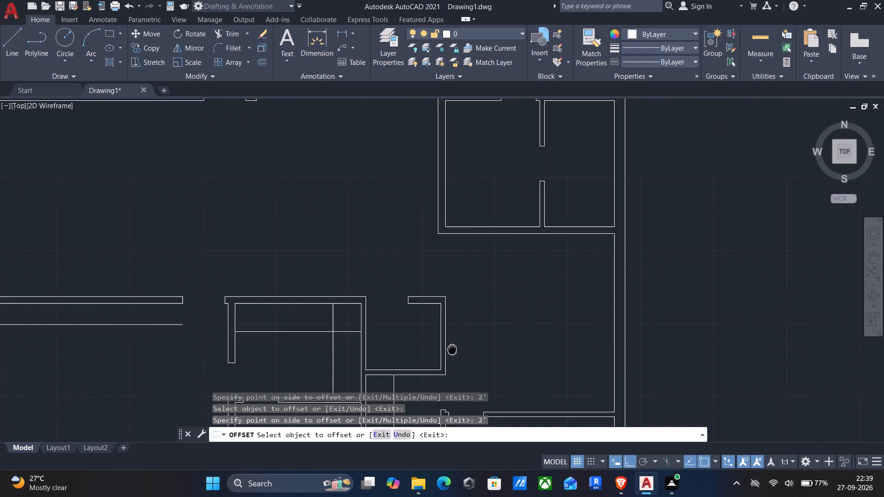
middle_drag(452, 353, 451, 362)
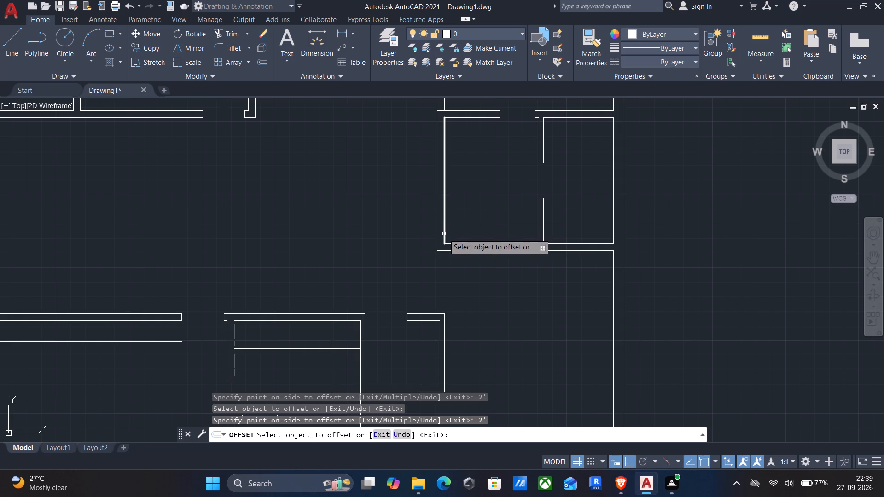
click(444, 234)
key(2)
key(apostrophe)
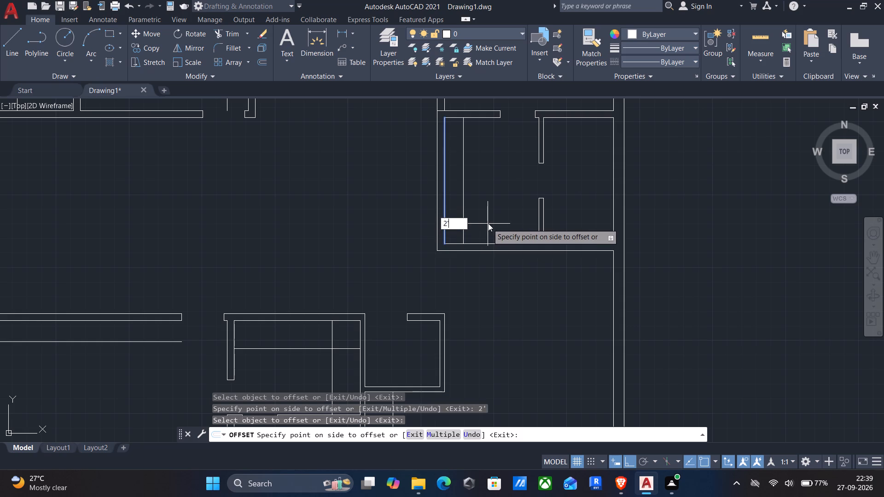
key(Return)
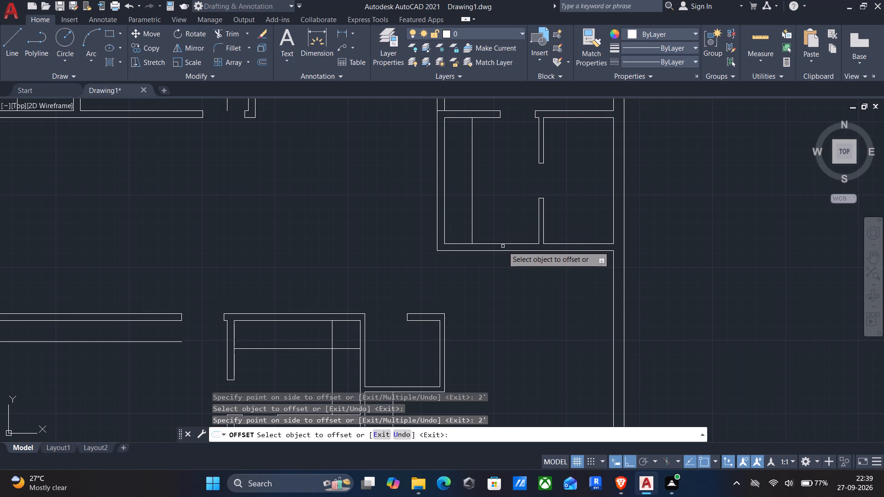
click(500, 243)
text(2')
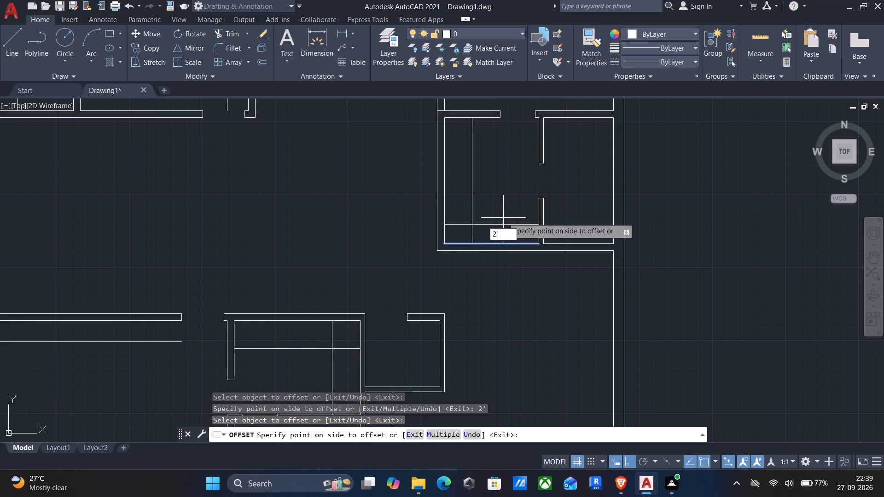
key(Return)
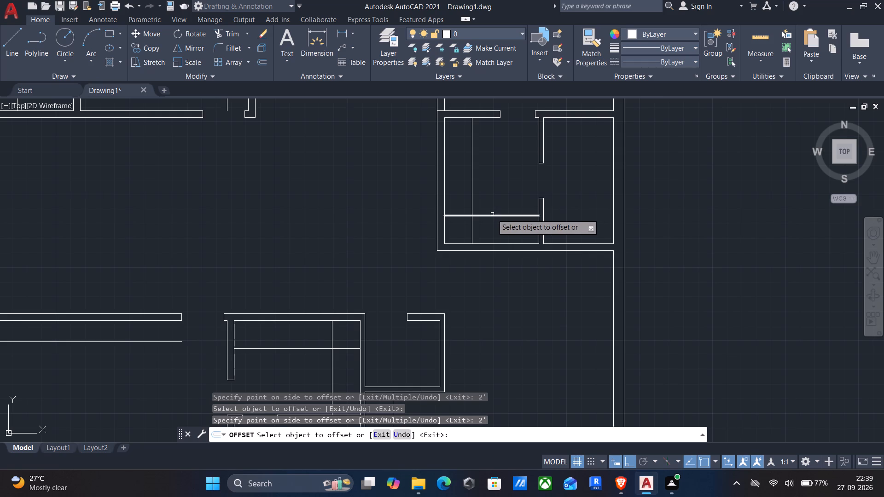
Offset the left wall line of the upper-right large room 2' into the room and finish offsetting.
scroll(488, 195, down, 2)
middle_drag(454, 196, 425, 311)
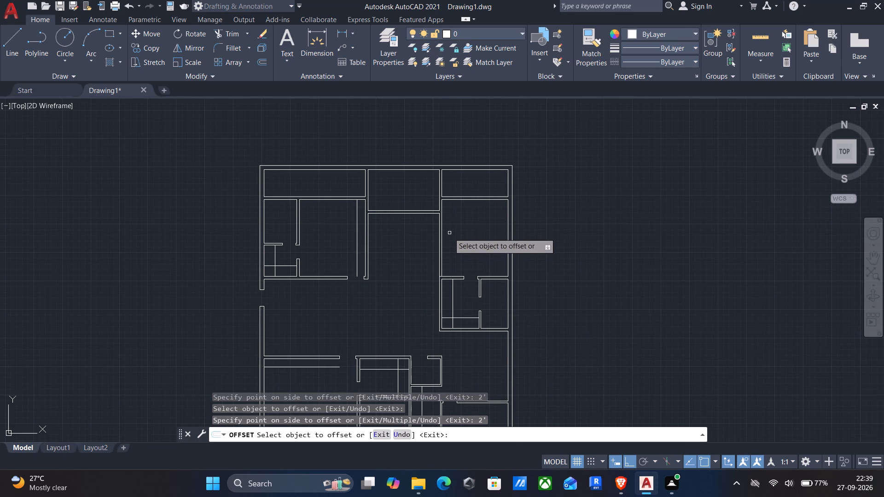
click(441, 243)
text(2')
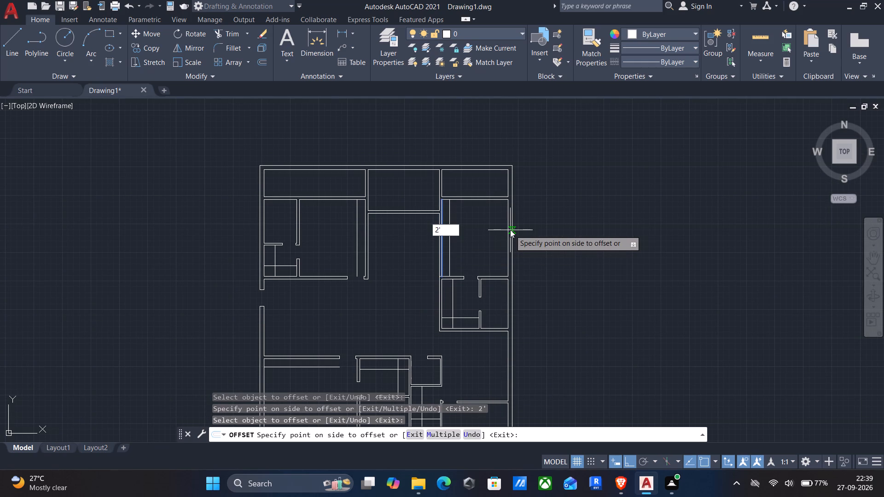
key(Return)
middle_drag(471, 278, 490, 229)
middle_drag(430, 250, 440, 247)
middle_click(440, 246)
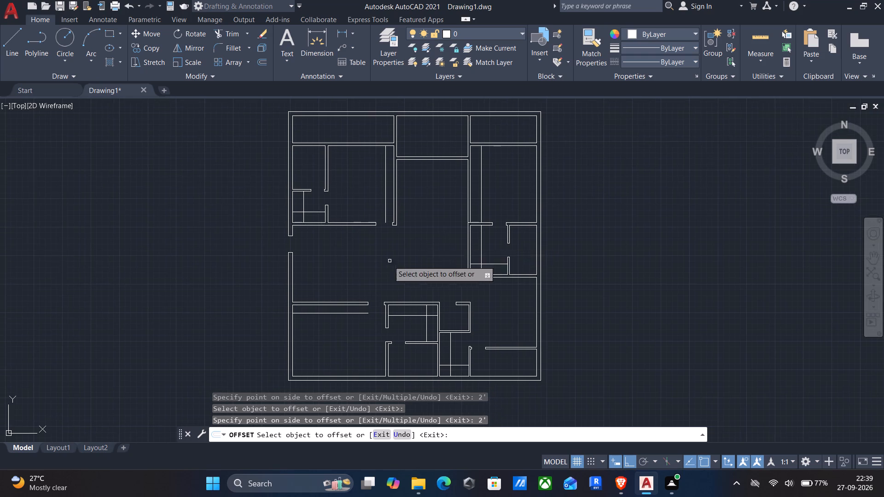
middle_drag(386, 263, 470, 226)
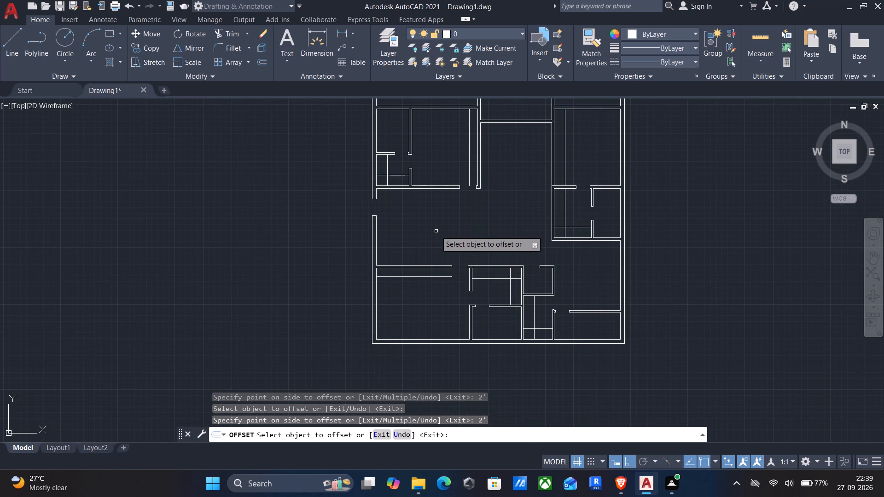
middle_drag(436, 232, 504, 233)
key(Return)
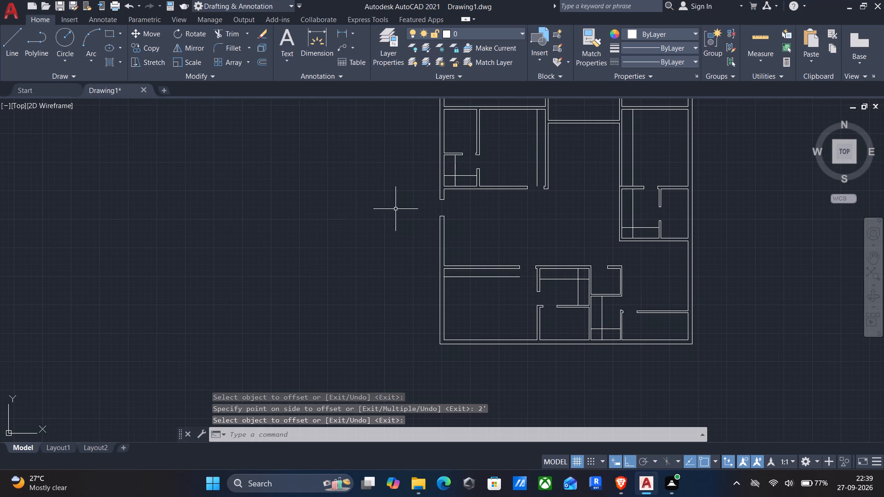
Draw a short horizontal line closing the 1'6" strip in the upper-left large room, above its door opening.
middle_drag(396, 210, 363, 251)
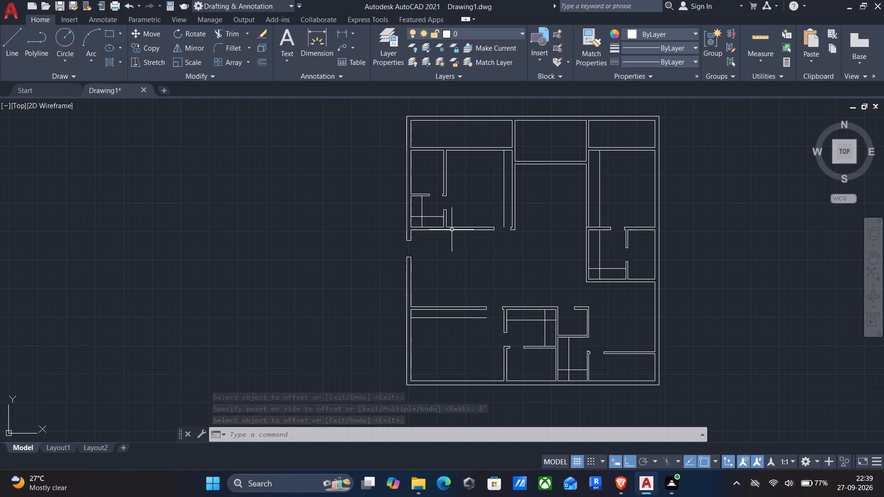
key(l)
key(Return)
scroll(495, 194, up, 2)
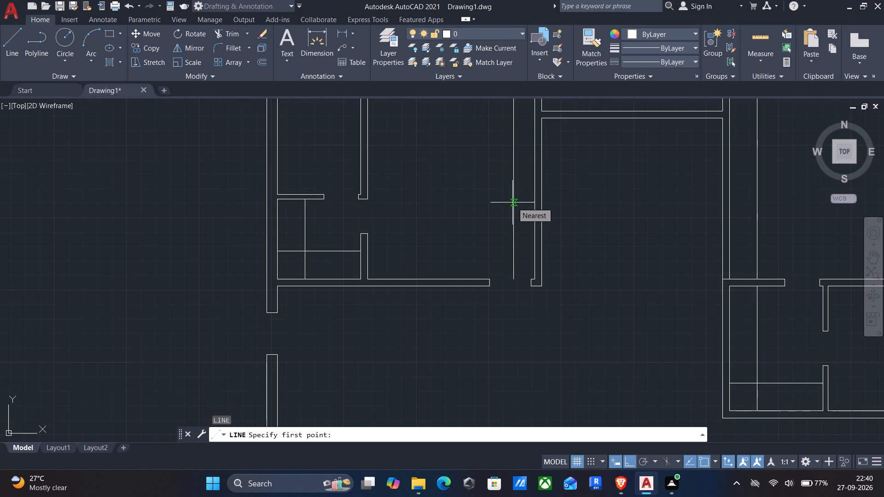
click(514, 194)
scroll(514, 193, up, 3)
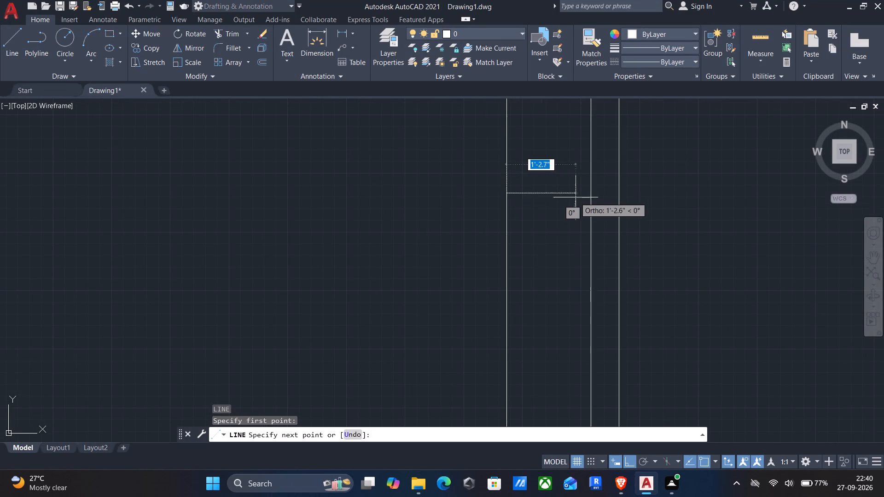
click(593, 193)
key(Return)
Draw a short vertical line closing the 1'6" strip in the lower-left large room, near the door-side wall end.
scroll(586, 201, down, 3)
middle_drag(538, 247, 524, 232)
scroll(524, 231, down, 2)
middle_drag(525, 260, 501, 241)
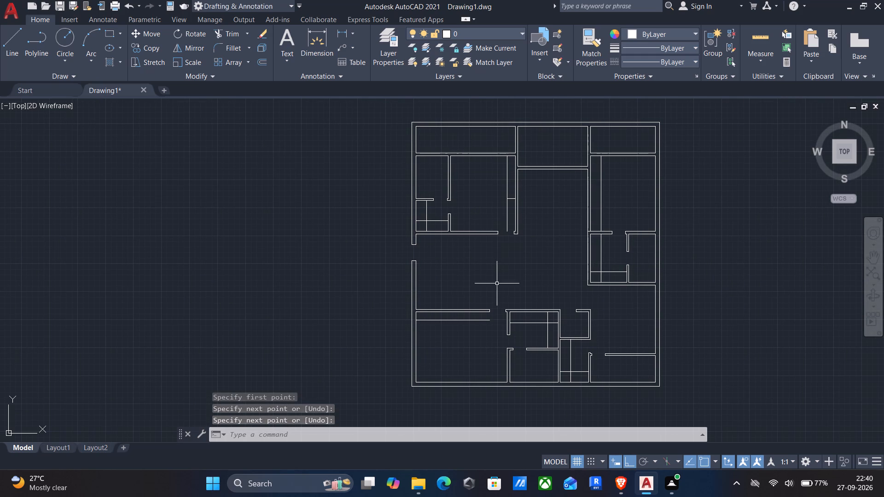
middle_drag(496, 289, 493, 214)
scroll(490, 243, up, 4)
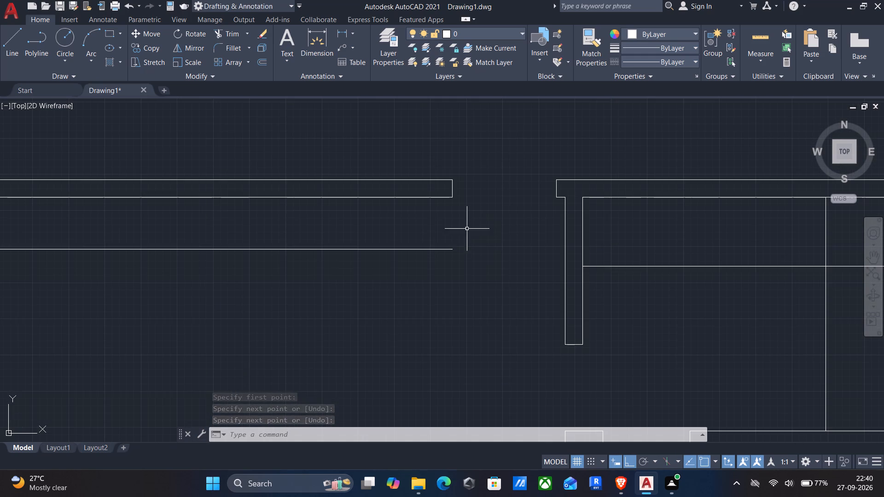
key(Return)
click(429, 197)
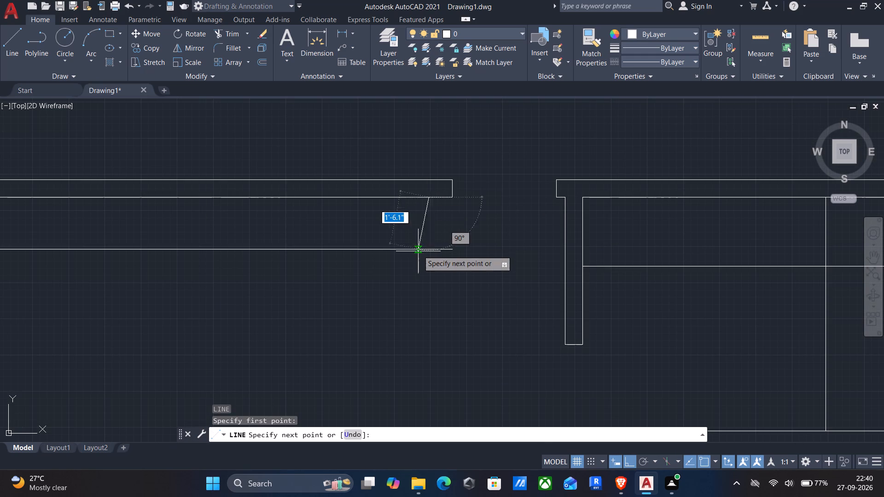
click(428, 248)
scroll(428, 247, down, 1)
key(Return)
scroll(430, 253, down, 1)
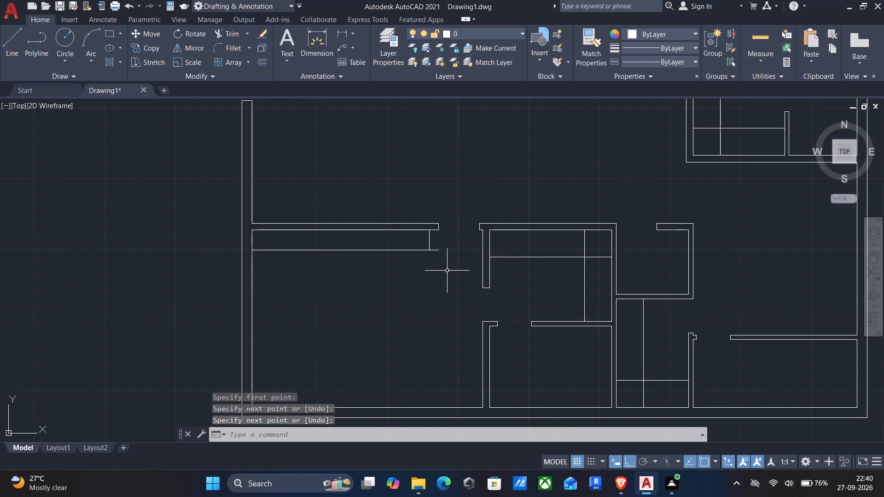
middle_drag(447, 272, 380, 242)
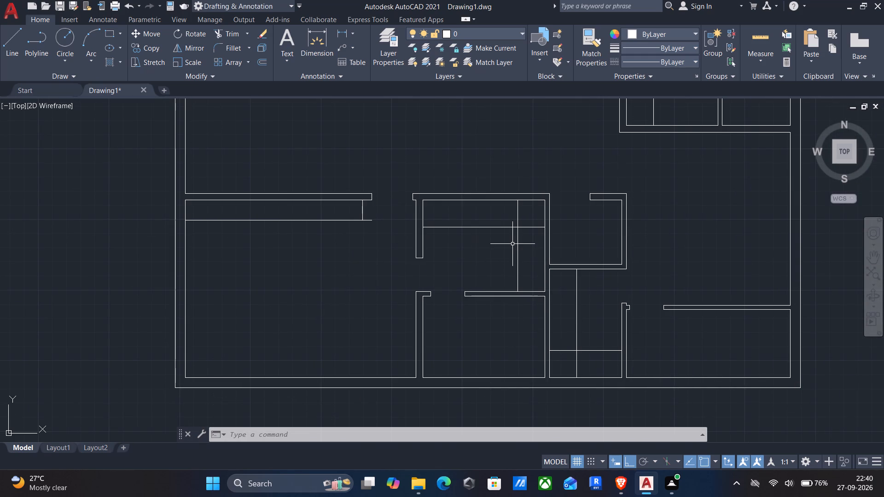
Offset the wall-junction line at the lower end of the upper-right large room's left wall 2" upward.
middle_drag(509, 246, 469, 334)
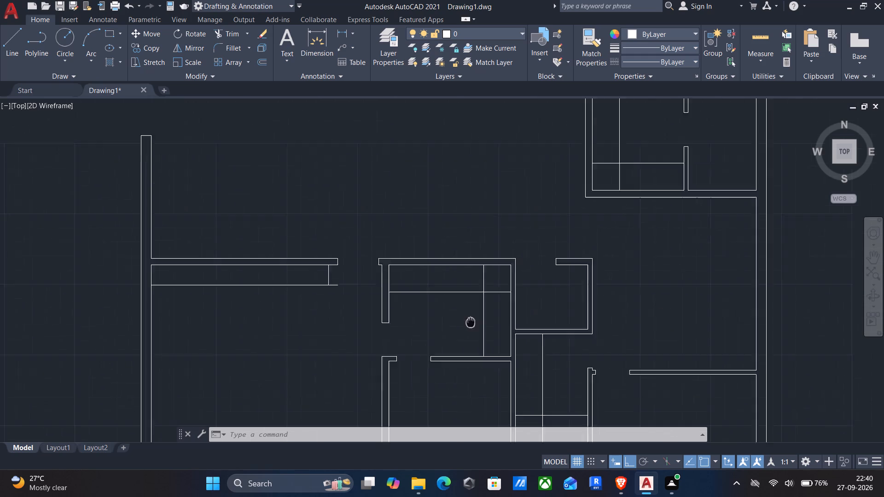
middle_drag(469, 334, 461, 379)
middle_drag(526, 245, 496, 409)
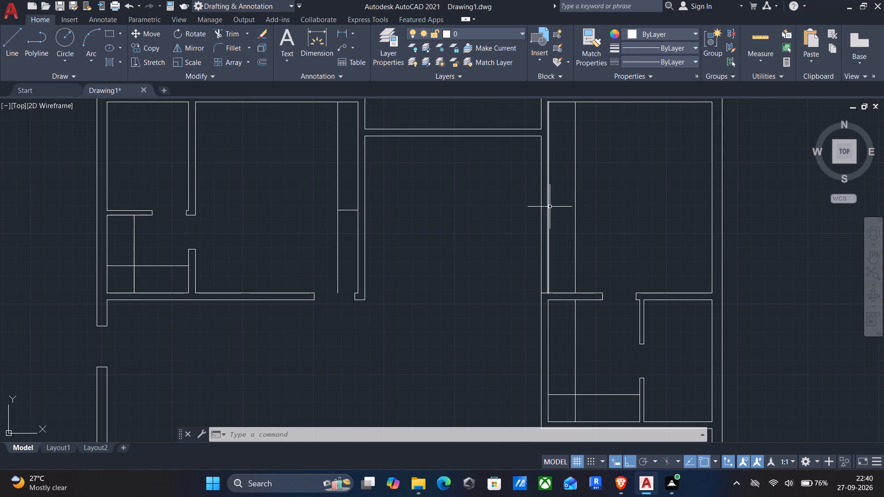
middle_drag(543, 248, 519, 301)
scroll(520, 302, down, 1)
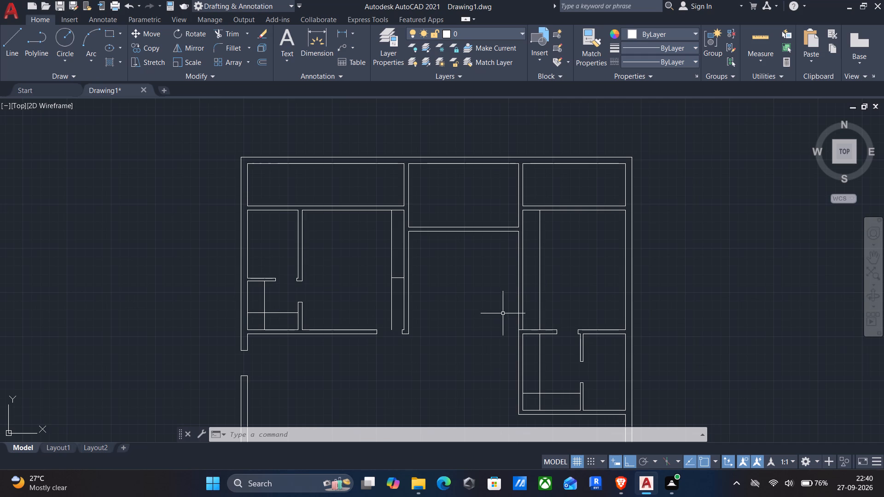
key(o)
key(Return)
scroll(521, 342, up, 3)
click(514, 305)
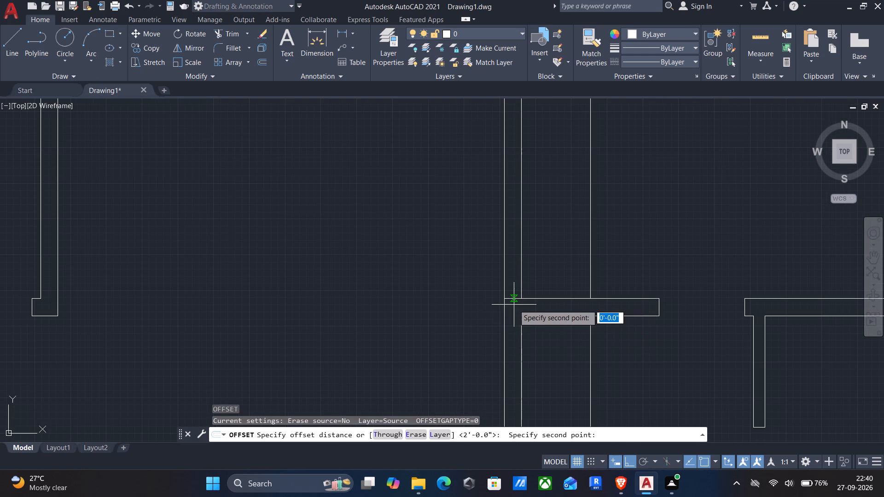
click(513, 277)
click(514, 299)
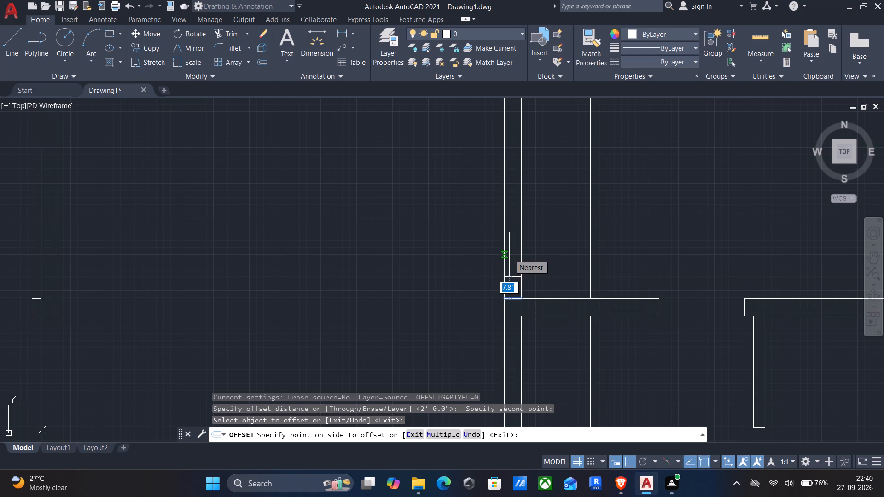
text(2")
key(Return)
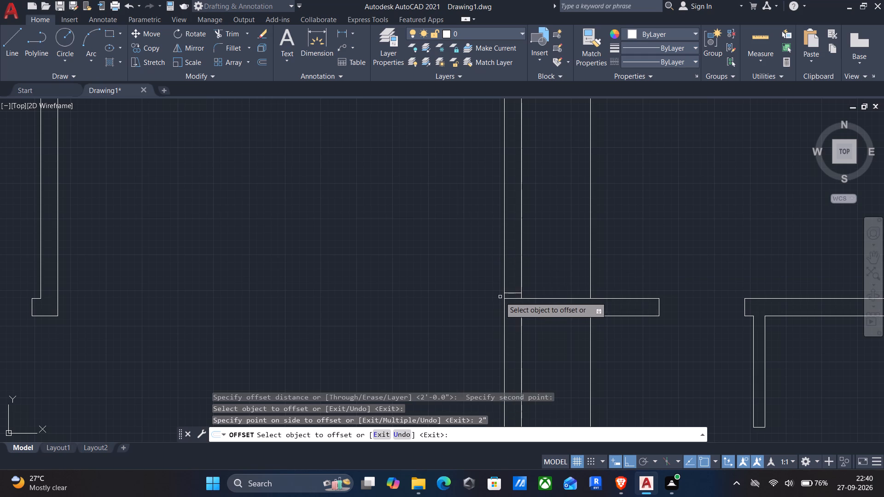
Offset the new 2" line 3' upward across the same wall to mark a door opening, and finish offsetting.
click(511, 294)
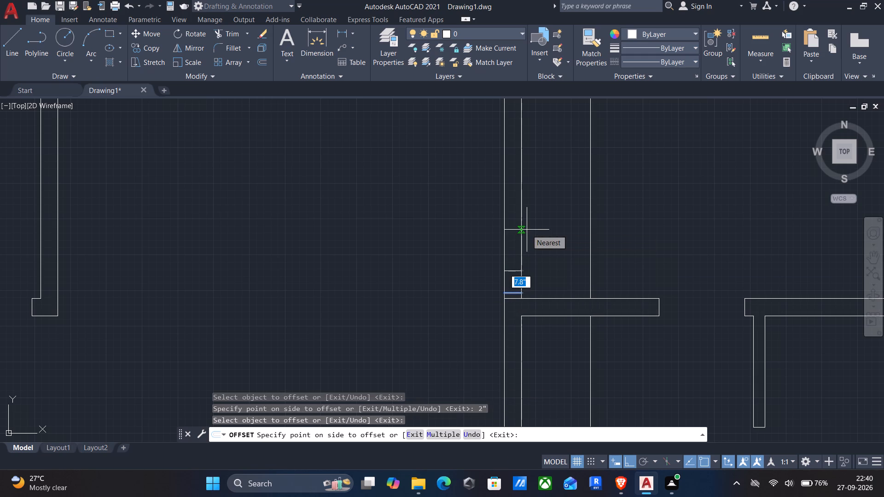
text(3')
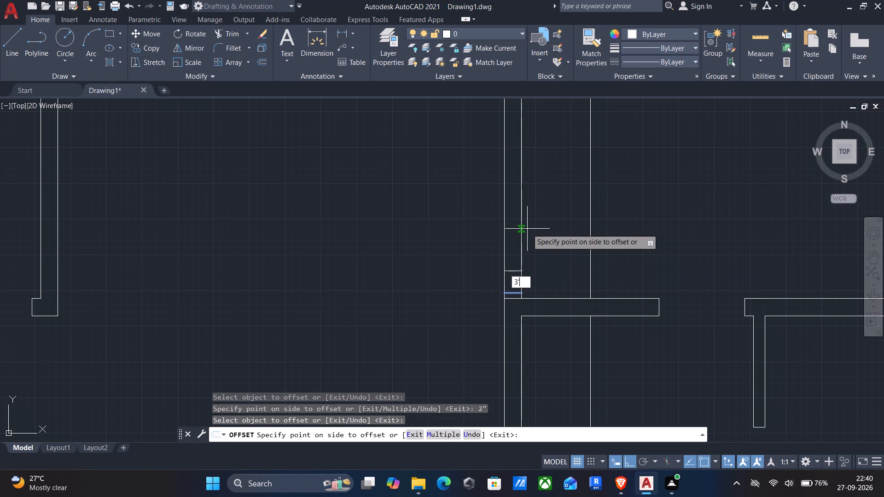
key(Return)
scroll(525, 230, down, 2)
middle_drag(497, 262, 440, 302)
key(Return)
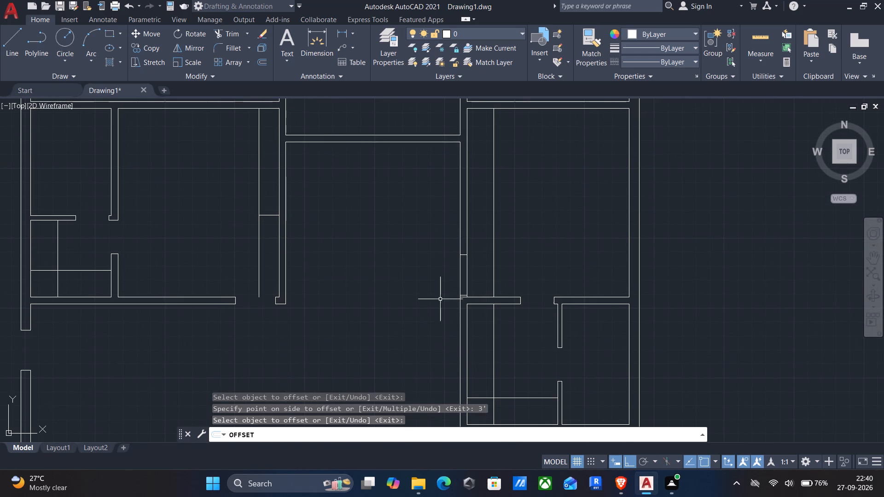
Draw a short horizontal line closing the 2' strip in the upper-right large room, slightly above the marked door opening.
key(l)
key(Return)
scroll(474, 254, up, 2)
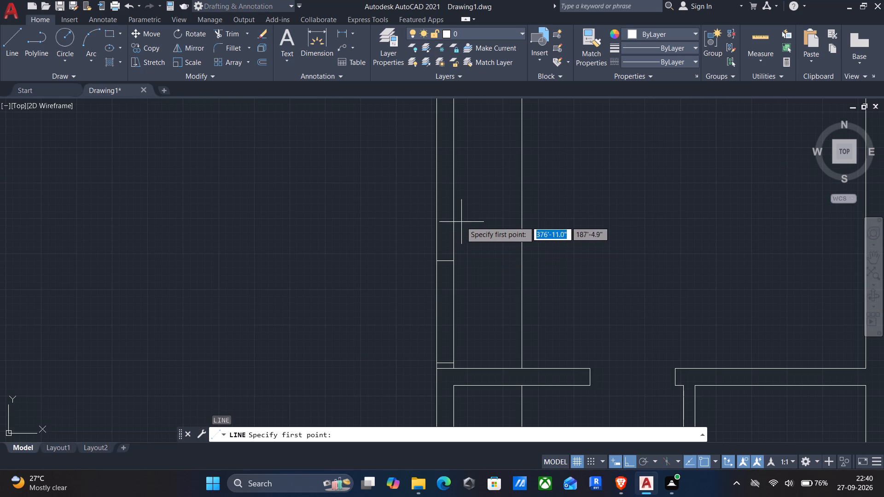
click(453, 217)
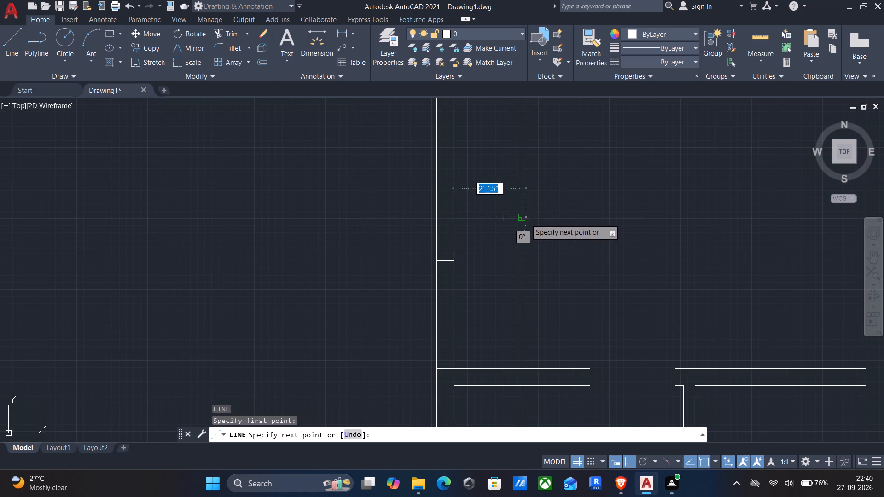
click(525, 219)
key(Return)
Trim the wall lines between the 3' opening marks and the leftover line at the wall junction below them.
scroll(464, 219, down, 2)
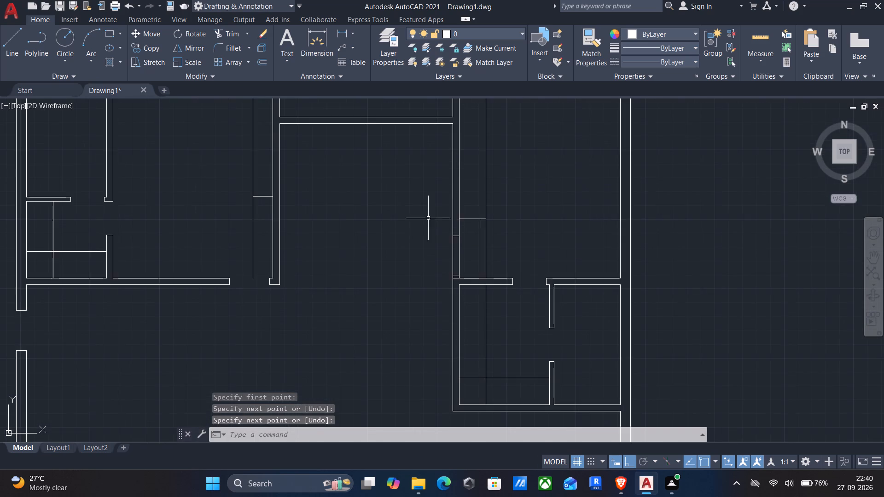
middle_drag(421, 223, 436, 249)
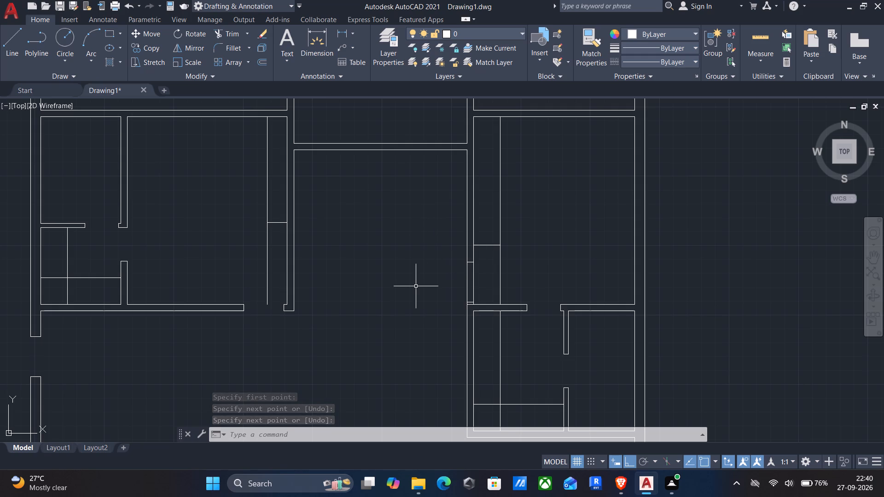
text(tr)
key(Return)
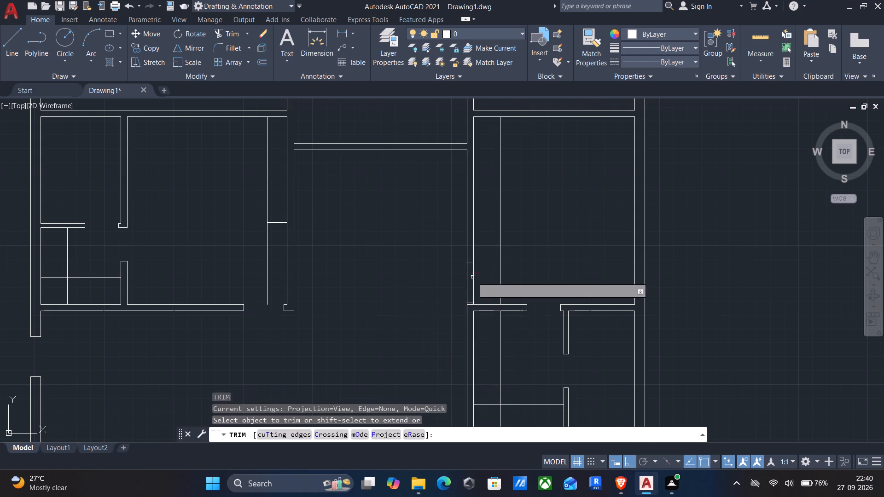
drag(484, 279, 373, 277)
scroll(473, 310, up, 3)
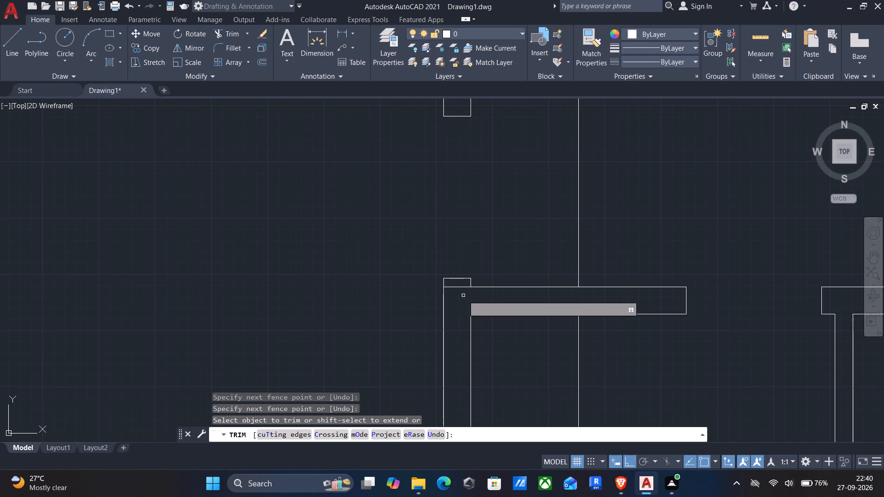
click(461, 288)
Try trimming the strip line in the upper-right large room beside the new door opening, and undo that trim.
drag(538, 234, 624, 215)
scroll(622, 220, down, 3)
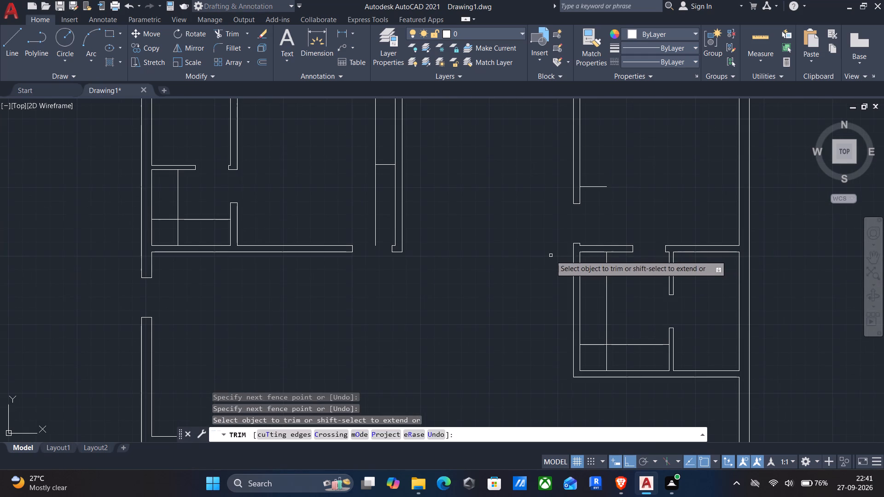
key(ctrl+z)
Trim the strip line below its short closing line in the upper-right large room, beside the new door opening.
scroll(620, 214, down, 2)
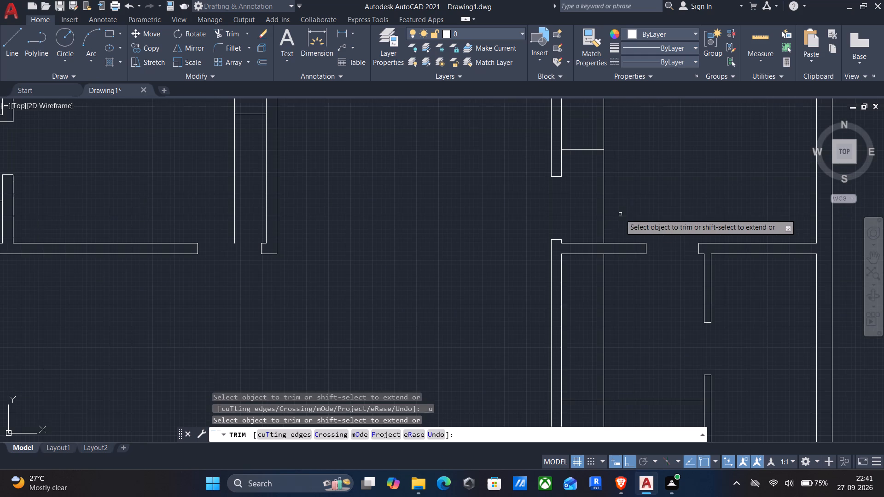
drag(627, 210, 573, 211)
Trim the crossing strip lines in the small room below the upper-right large room into an L shape.
scroll(547, 230, down, 2)
middle_drag(486, 238, 480, 235)
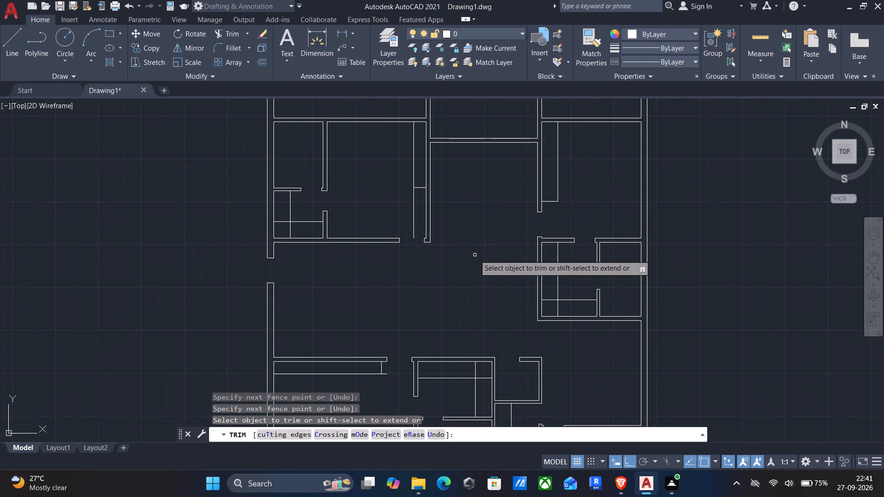
middle_drag(475, 257, 462, 245)
scroll(541, 290, up, 3)
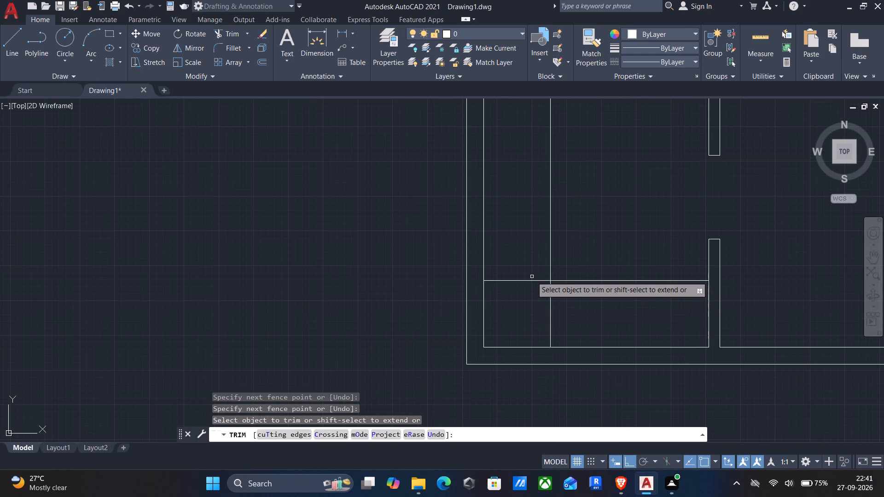
scroll(531, 276, up, 2)
drag(529, 261, 629, 333)
scroll(629, 330, down, 4)
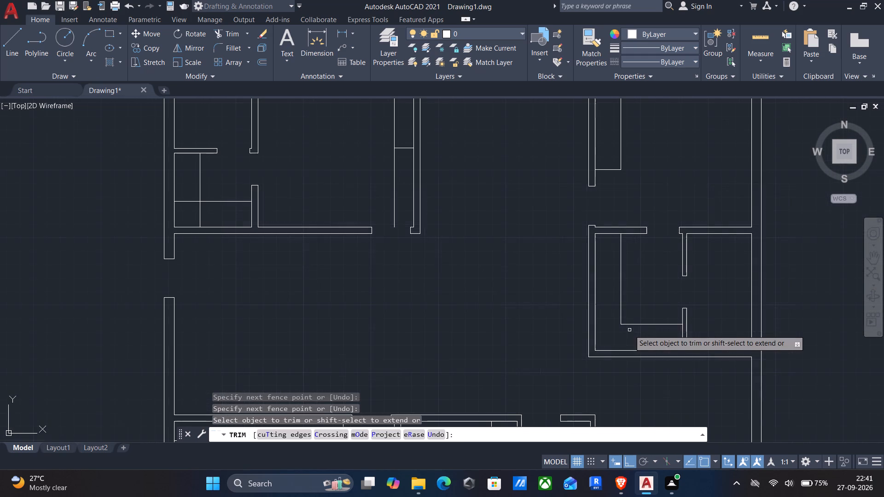
Trim the upper-left large room's strip line below its closing line, and the crossing strip lines in the small room beside it.
middle_drag(453, 306, 500, 324)
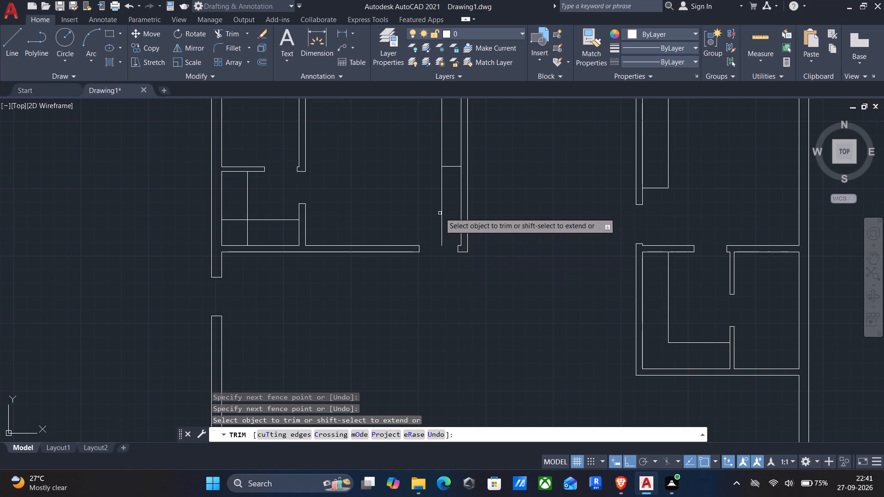
drag(443, 208, 393, 209)
scroll(391, 209, down, 2)
scroll(328, 217, up, 2)
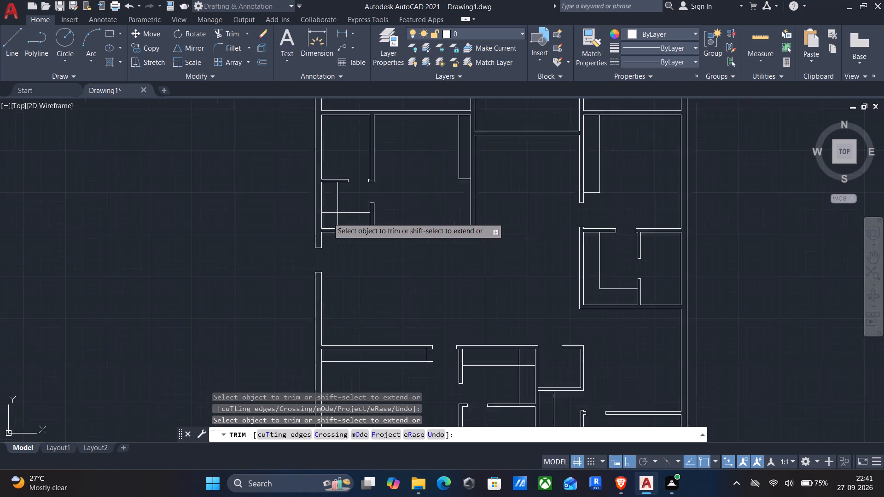
scroll(328, 218, up, 1)
drag(321, 191, 370, 230)
Trim the end of the lower-left large room's strip line that extends past its short closing line.
scroll(371, 229, down, 3)
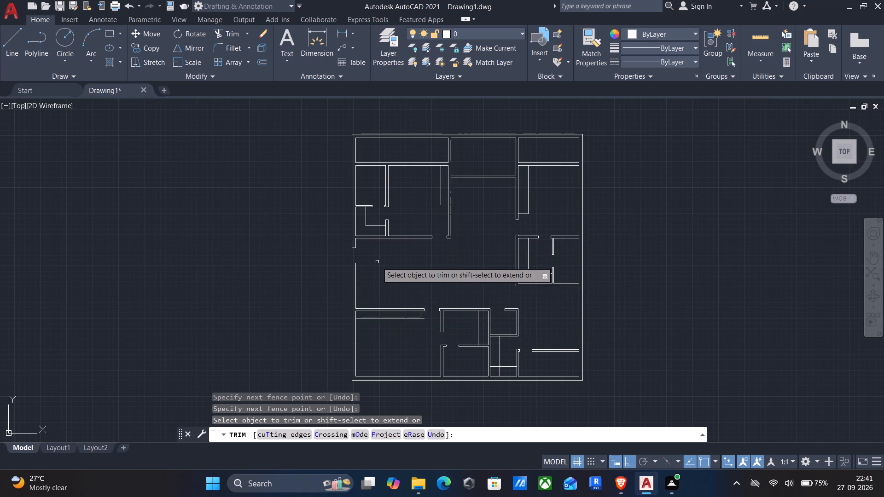
scroll(433, 313, up, 4)
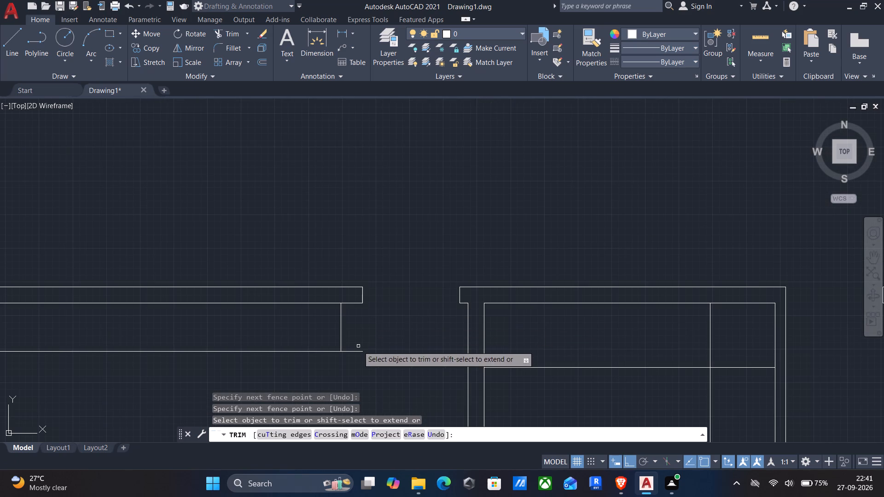
click(355, 351)
Trim the crossing strip lines in the upper small room beside the lower-left large room into an L shape.
scroll(355, 351, down, 3)
middle_drag(359, 352, 380, 325)
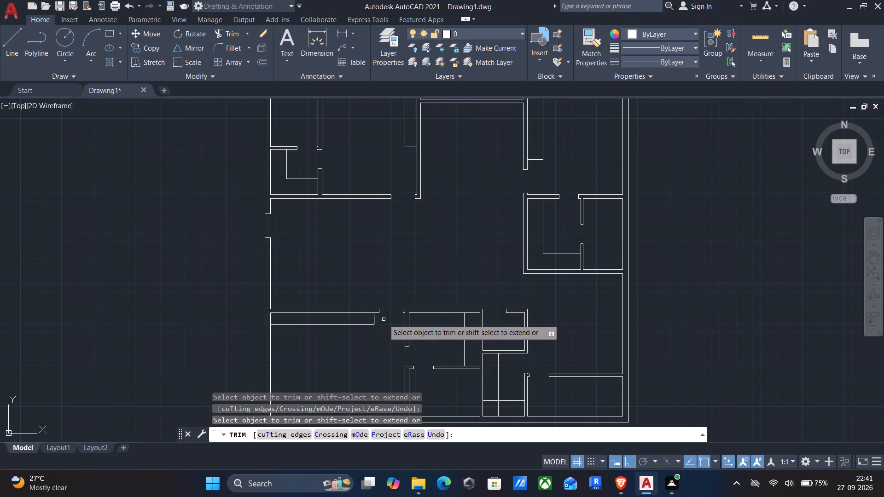
scroll(473, 331, up, 3)
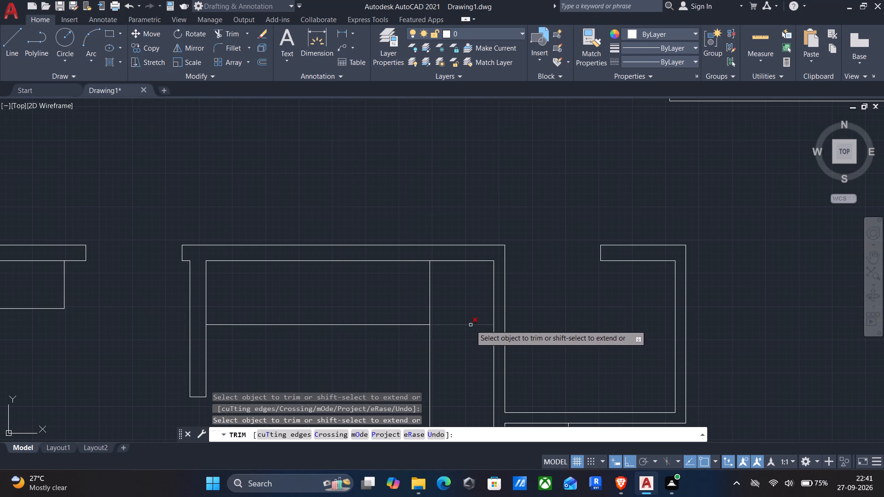
drag(470, 325, 430, 293)
drag(401, 295, 454, 295)
Trim the crossing strip lines in the narrow room at the bottom centre of the plan into an L shape and finish trimming.
scroll(454, 297, down, 2)
middle_drag(436, 336, 436, 307)
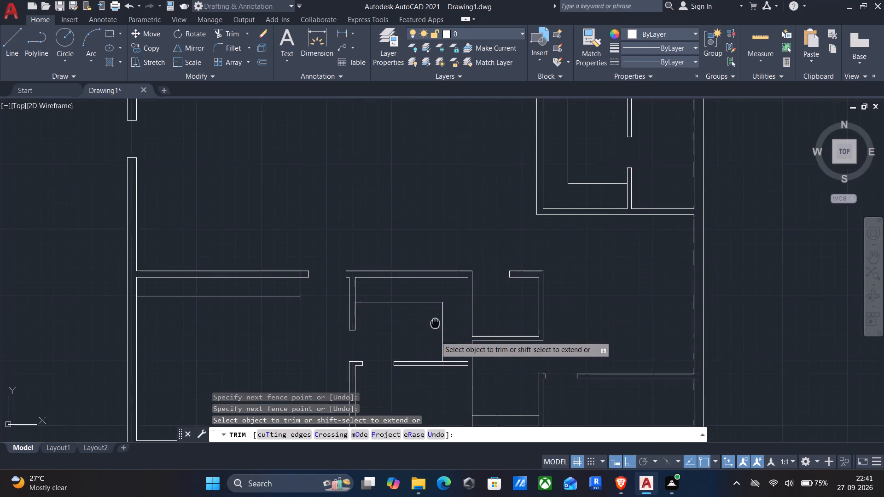
middle_drag(436, 307, 436, 301)
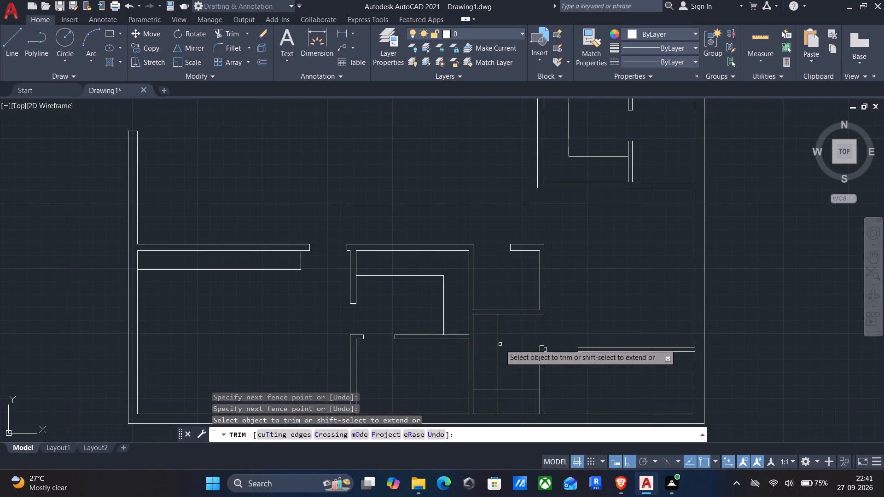
scroll(498, 393, up, 1)
drag(476, 371, 480, 393)
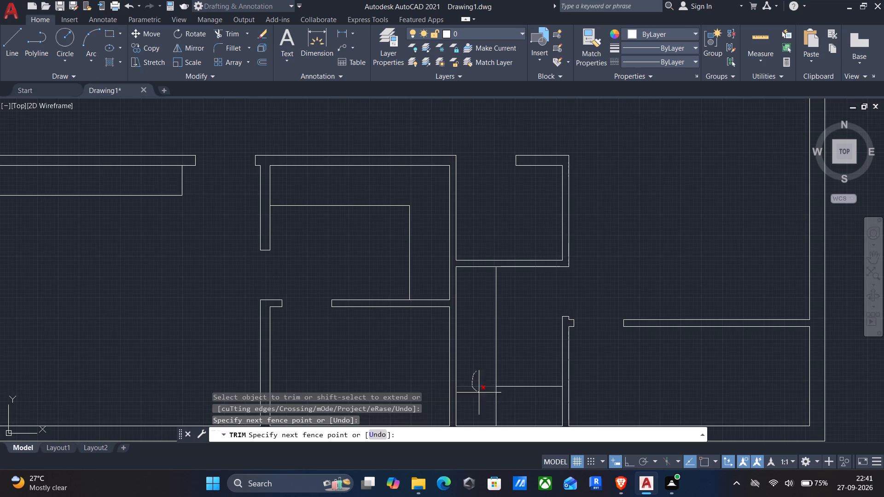
drag(480, 393, 518, 401)
scroll(518, 400, down, 2)
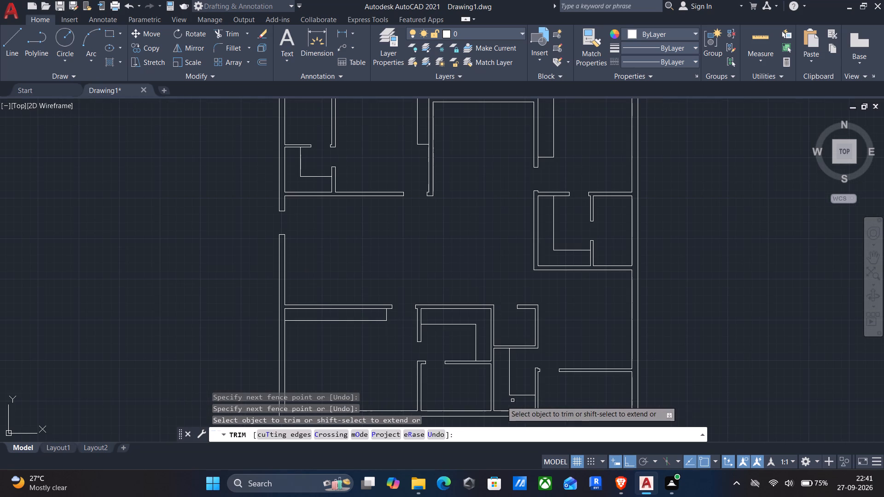
scroll(467, 394, down, 1)
middle_drag(441, 382, 442, 352)
middle_drag(452, 355, 444, 348)
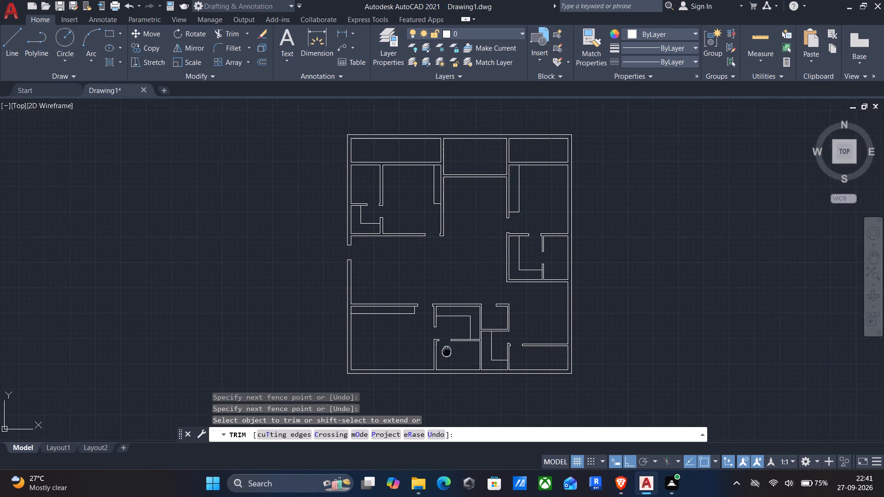
middle_drag(444, 348, 429, 340)
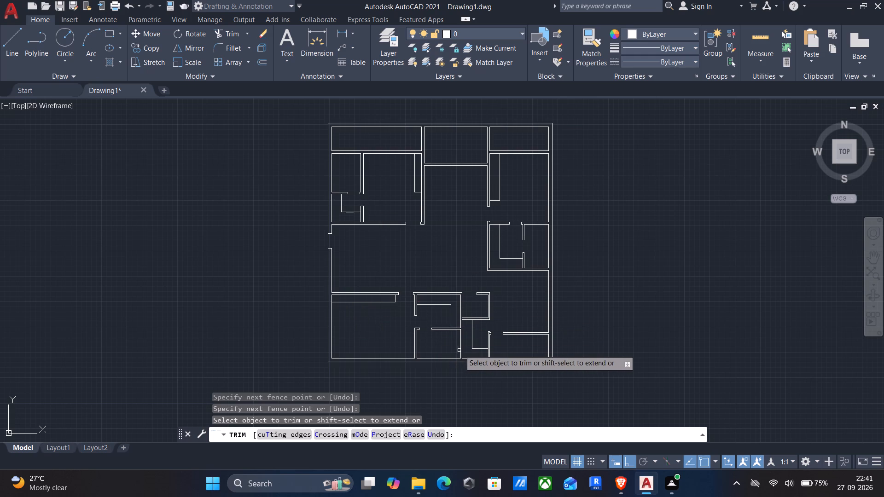
middle_drag(483, 296, 453, 368)
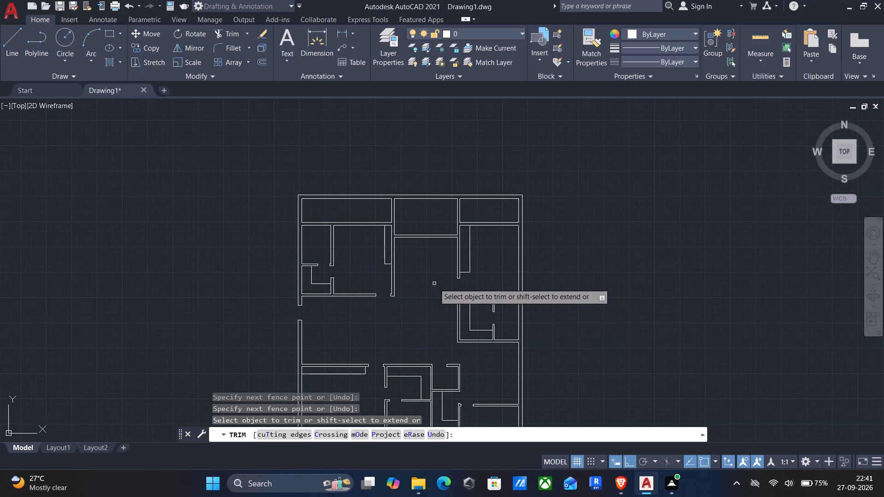
key(Escape)
Offset the right wall's inner line in the upper central room 1' into the room.
key(o)
key(Return)
scroll(441, 270, up, 2)
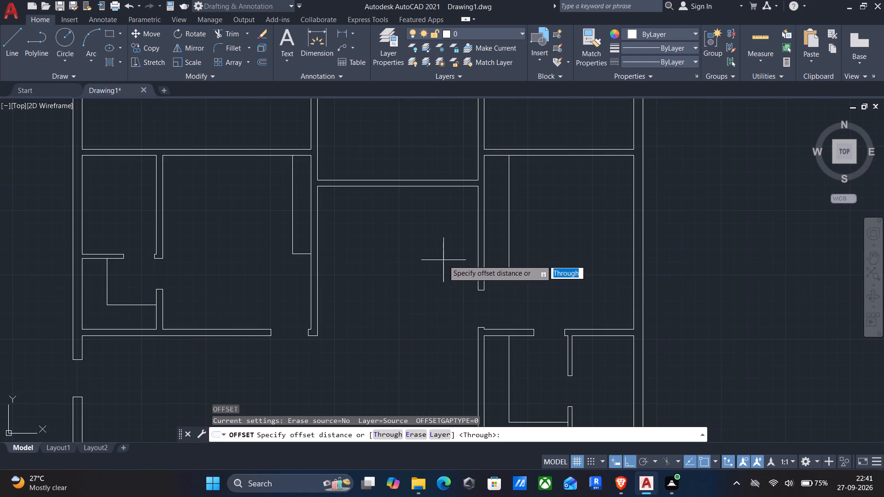
click(467, 231)
click(437, 266)
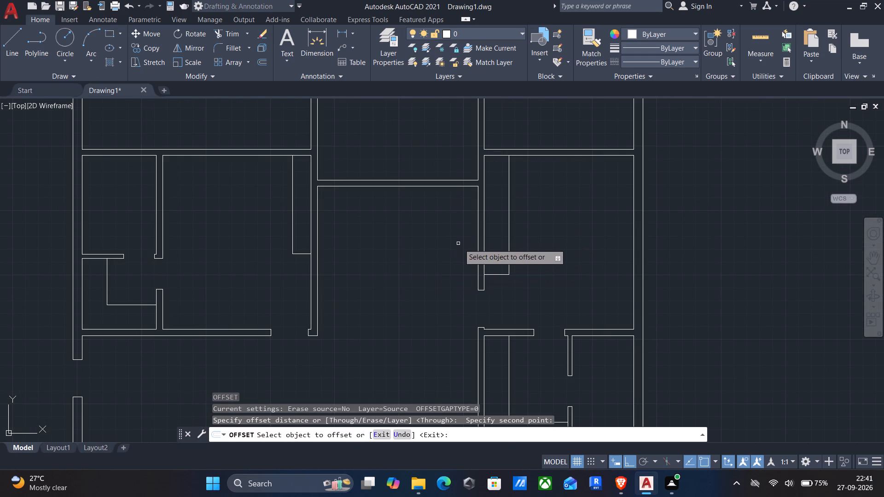
click(478, 237)
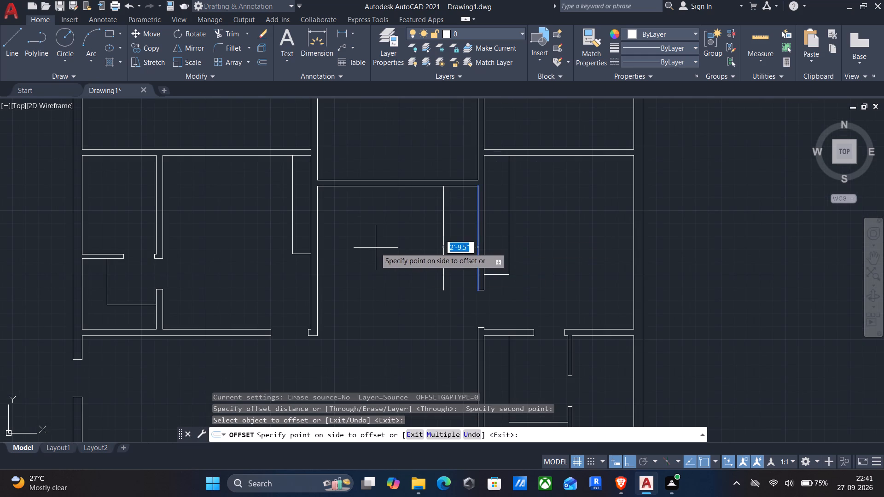
key(1)
key(apostrophe)
key(Return)
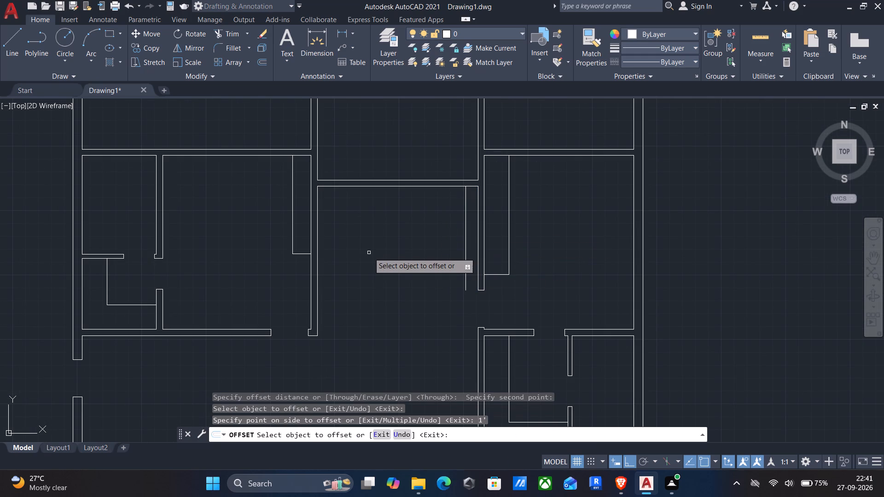
key(Return)
Draw a short horizontal line from that wall to the new strip line, slightly above the wall's lower end.
key(l)
key(Return)
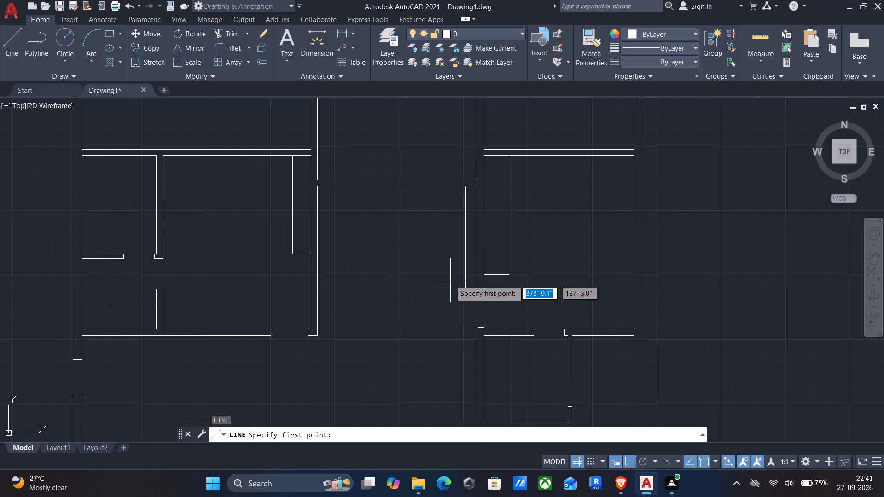
scroll(471, 293, up, 3)
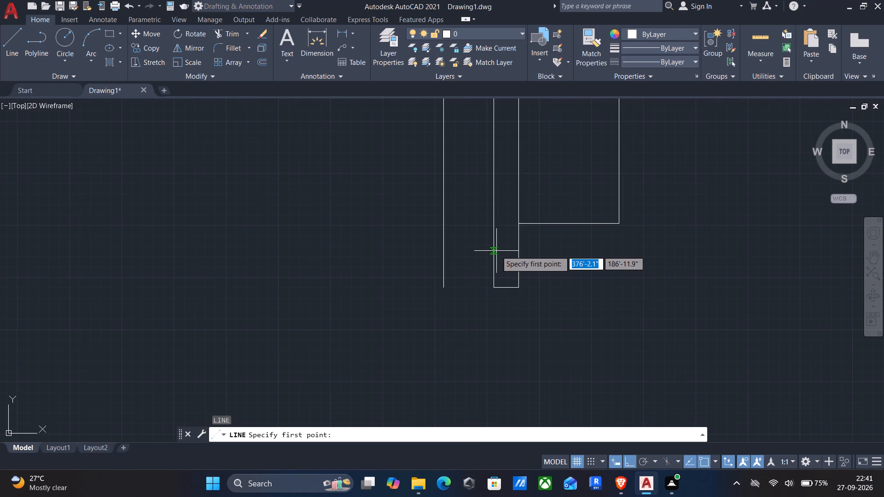
scroll(496, 251, up, 2)
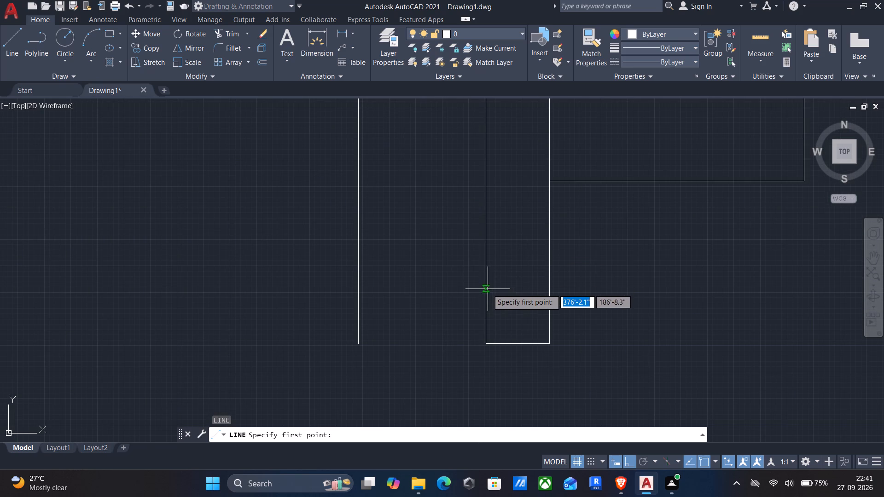
click(488, 289)
click(357, 290)
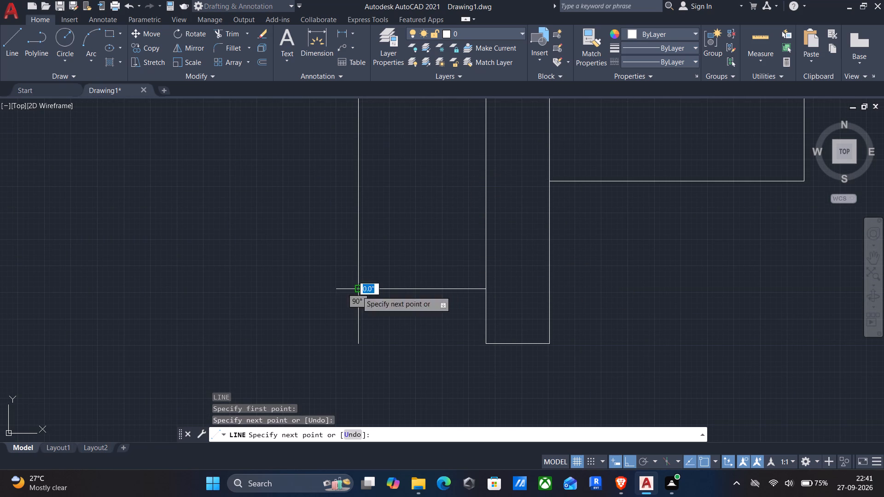
key(Return)
Trim the central room's strip line below its short closing line and finish trimming.
text(tr)
key(Return)
drag(381, 313, 337, 316)
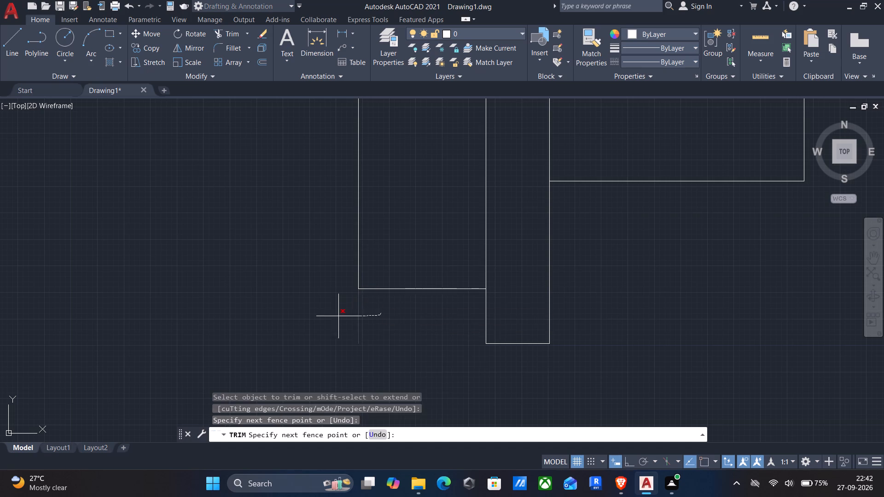
drag(337, 316, 312, 315)
scroll(296, 311, down, 3)
middle_drag(286, 320, 327, 248)
scroll(317, 254, down, 2)
middle_drag(285, 284, 350, 243)
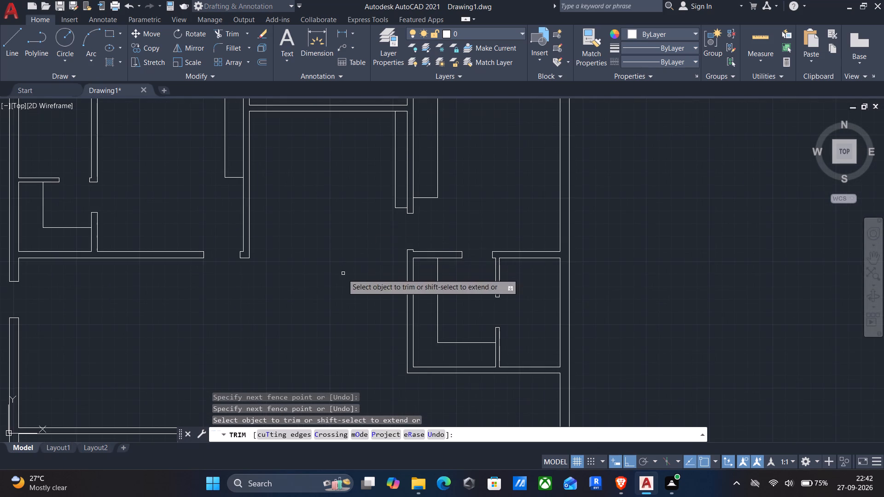
middle_drag(342, 275, 358, 259)
scroll(362, 255, down, 2)
middle_drag(349, 277, 369, 269)
key(Return)
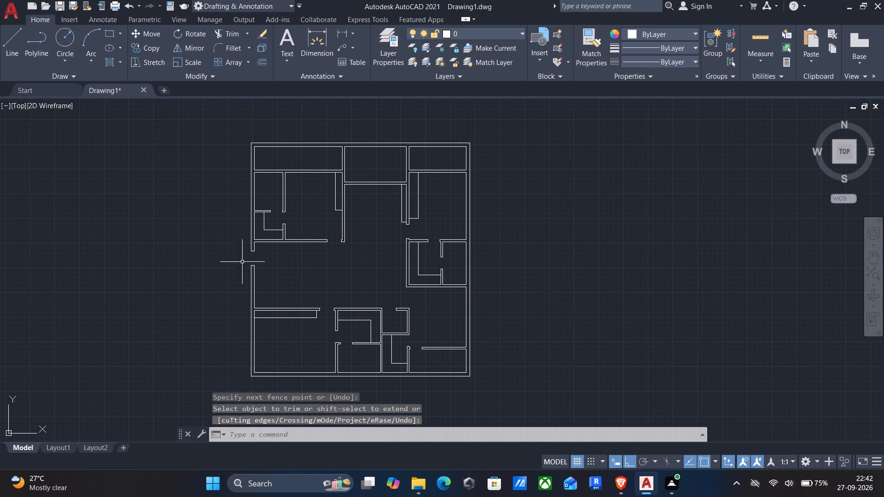
Draw a 3' door line horizontally into the plan from the upper outer corner of the left exterior wall's opening.
key(l)
key(Return)
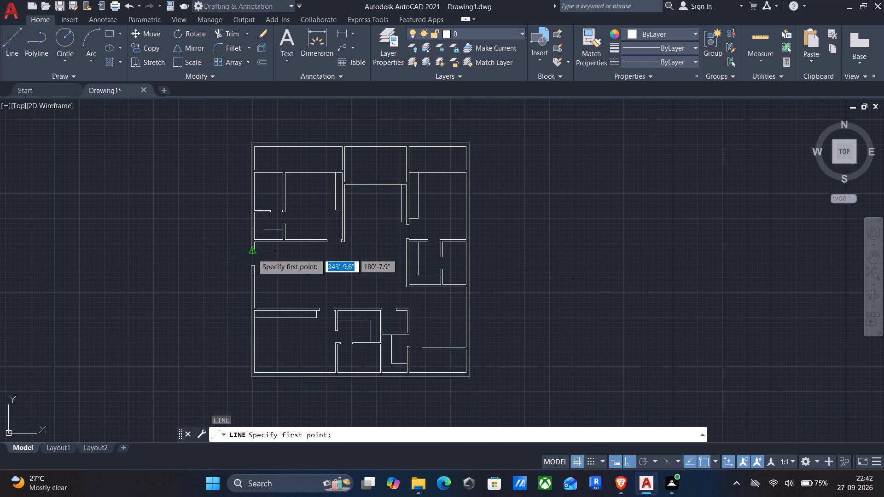
scroll(256, 250, up, 3)
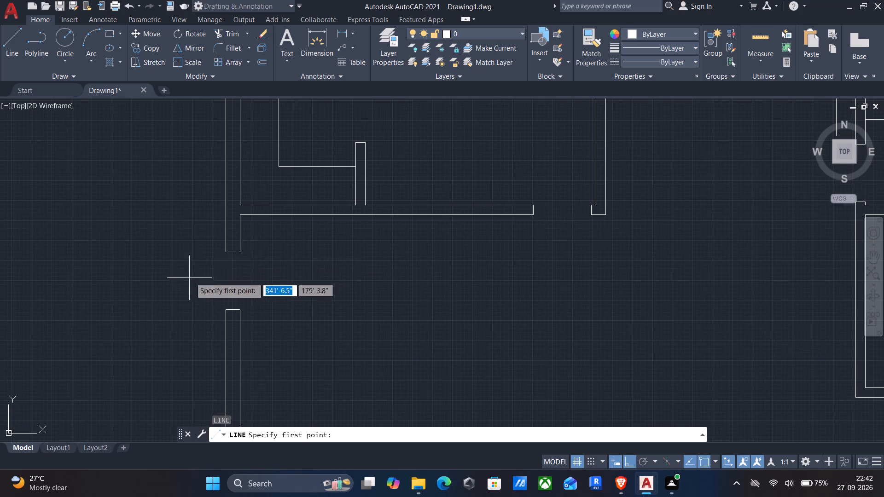
click(227, 252)
key(3)
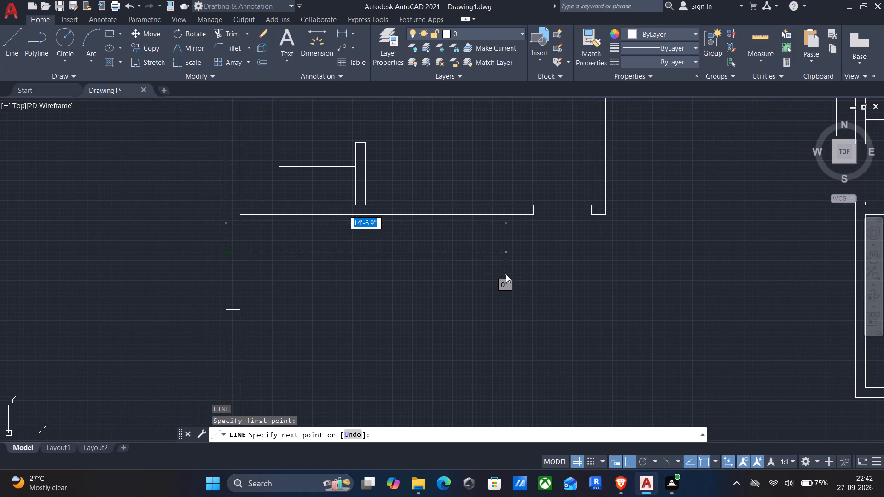
key(apostrophe)
key(Return)
scroll(501, 278, down, 2)
middle_drag(469, 333, 465, 274)
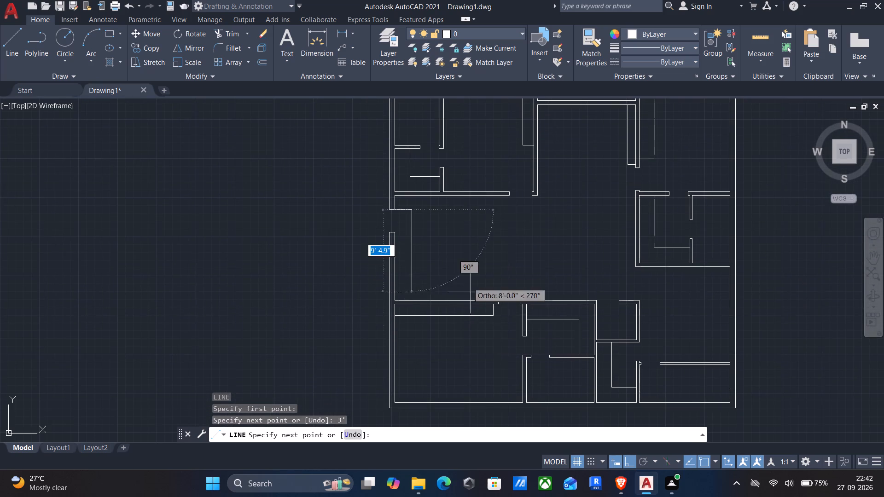
key(Return)
Draw a 3' door line downward from the right jamb's upper corner at the lower-left large room's door opening.
scroll(538, 316, up, 4)
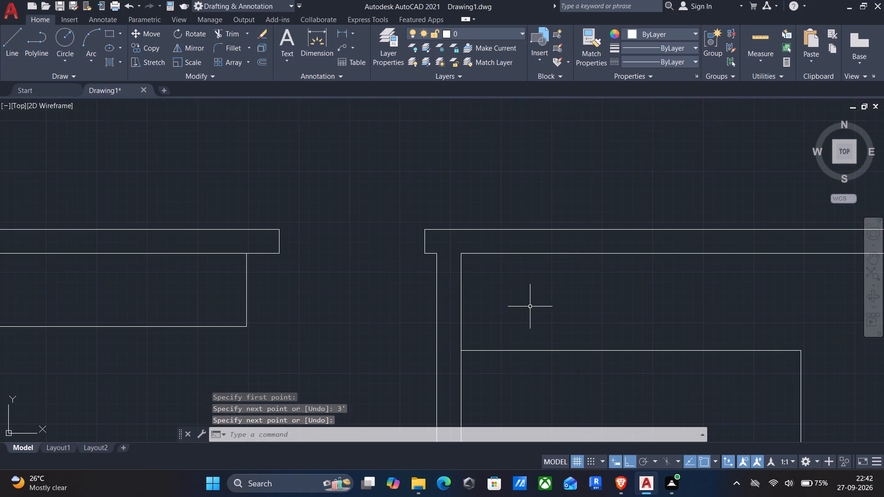
key(Return)
click(422, 231)
text(3')
key(Return)
key(Return)
Draw a 3' door line downward from the left jamb's upper corner at the bottom small room's opening, beside the lower-left large room.
scroll(406, 326, down, 2)
middle_drag(406, 328, 403, 288)
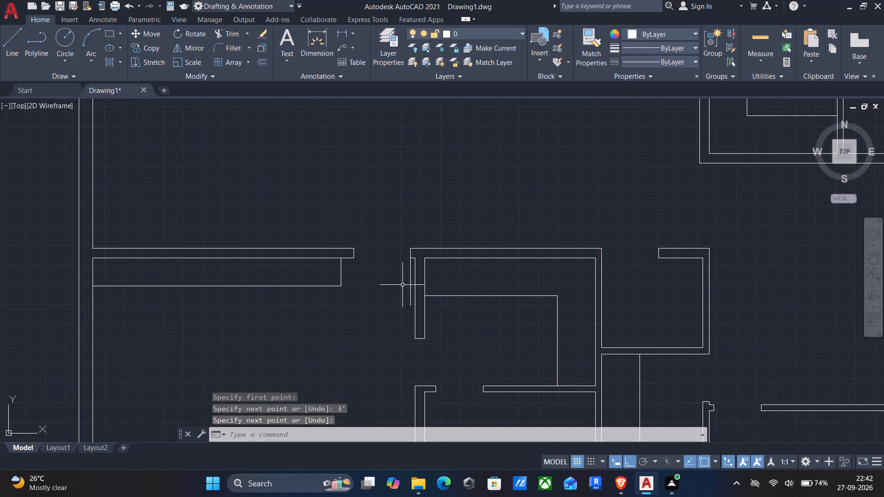
middle_drag(461, 318, 444, 262)
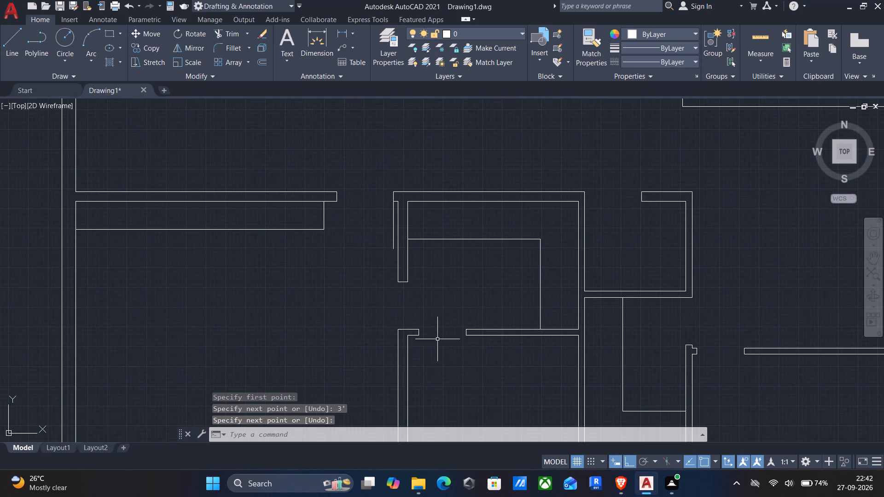
middle_drag(428, 349, 423, 277)
key(Return)
scroll(421, 274, up, 3)
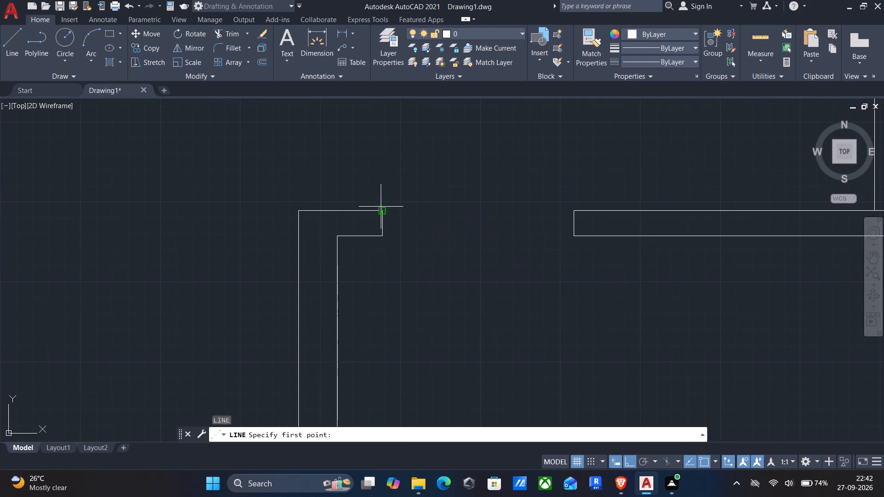
click(385, 210)
key(3)
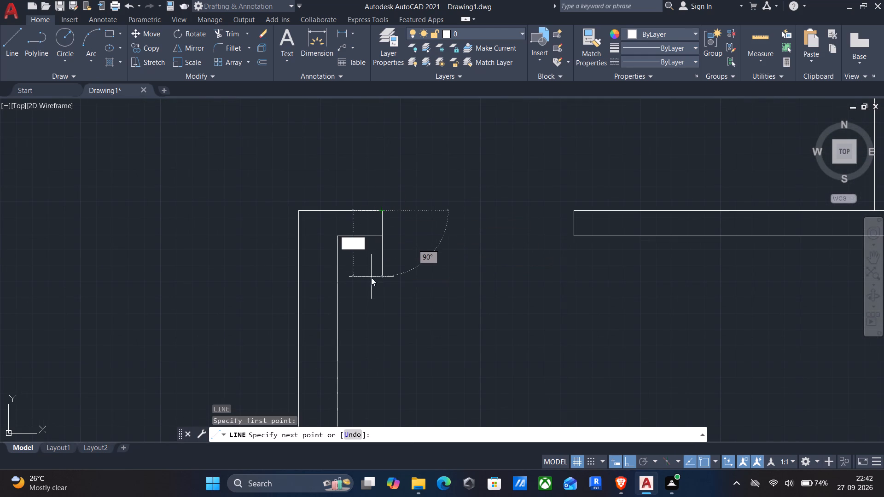
key(apostrophe)
key(Return)
scroll(372, 280, down, 1)
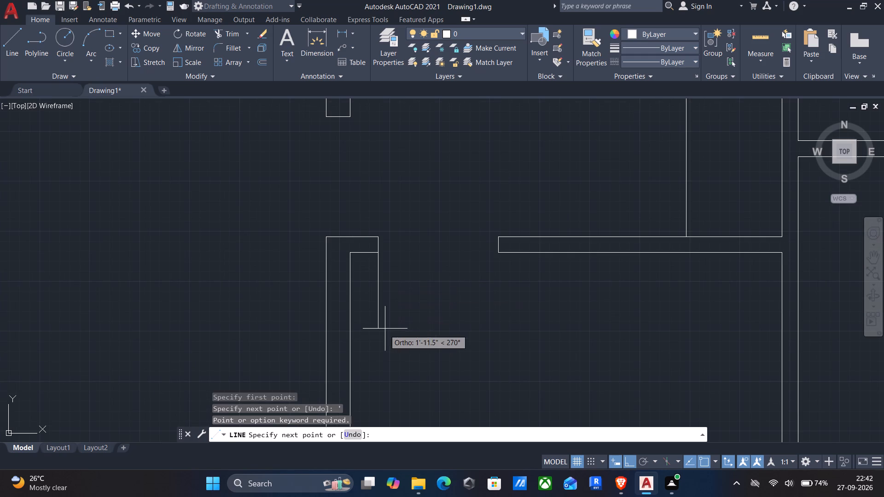
key(3)
key(apostrophe)
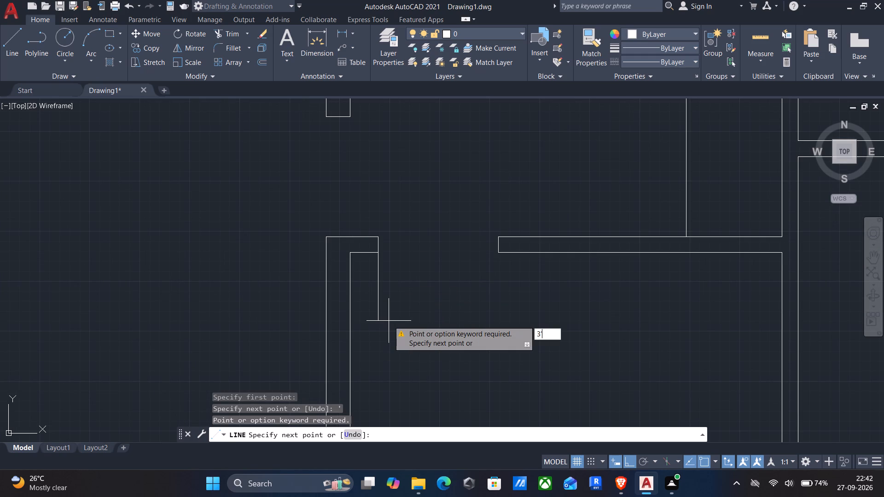
key(Return)
scroll(507, 310, down, 2)
middle_drag(507, 318, 474, 300)
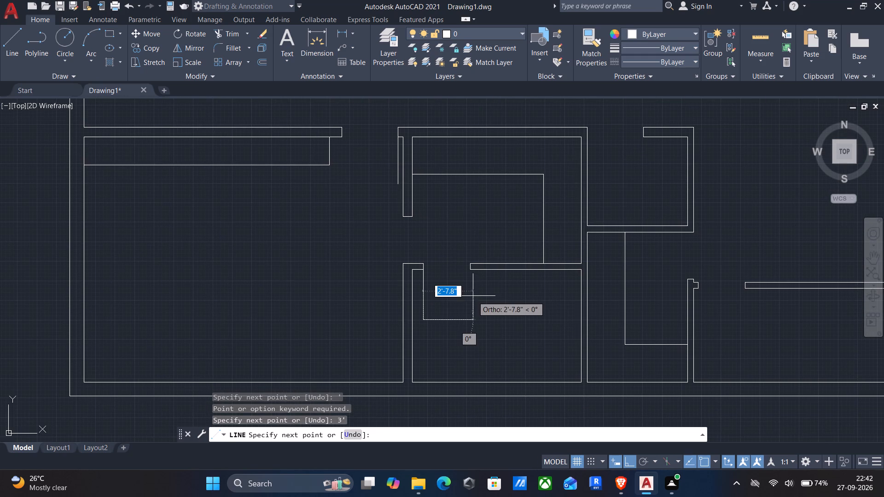
key(Return)
Draw a 2'6" line leftward along the narrow bottom-centre room's top wall, starting at the outer corner above its door opening.
middle_drag(501, 325, 357, 323)
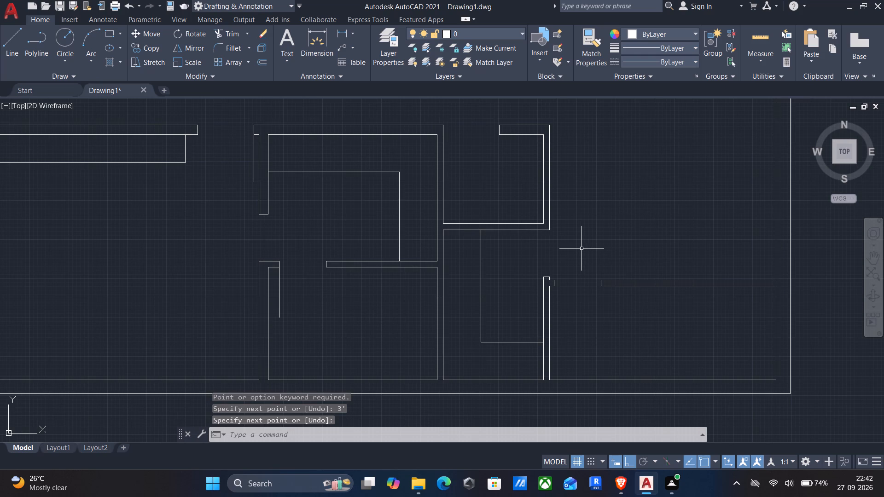
scroll(558, 235, up, 3)
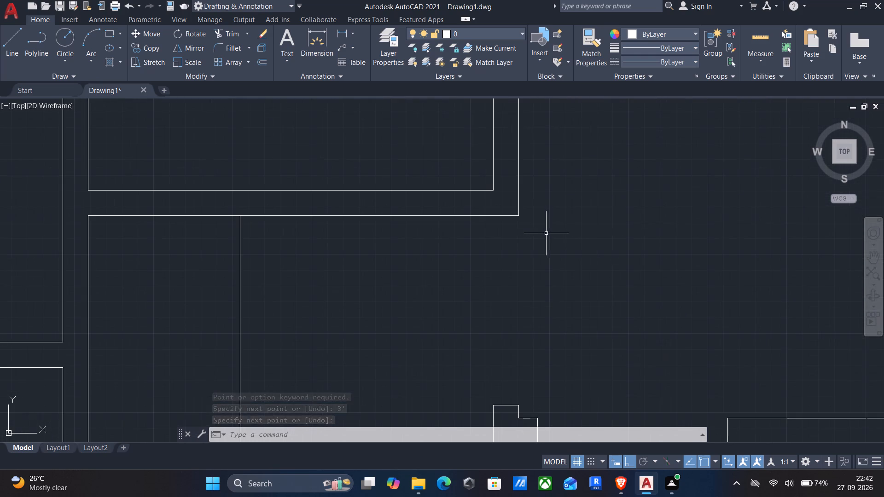
key(Return)
click(518, 217)
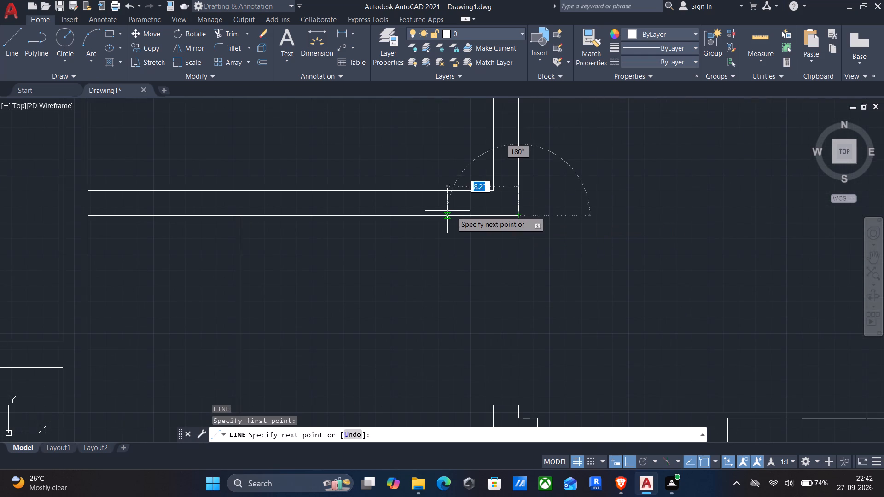
text(2')
text(6")
key(Return)
scroll(440, 246, down, 1)
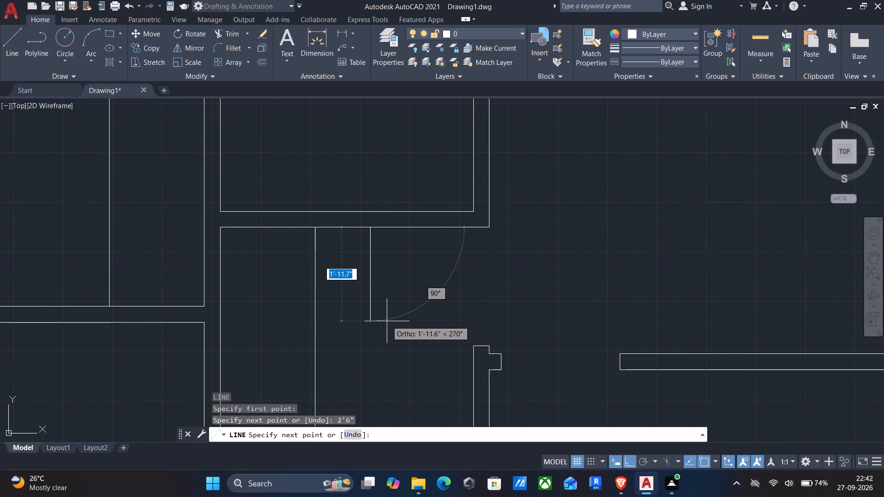
scroll(387, 321, down, 1)
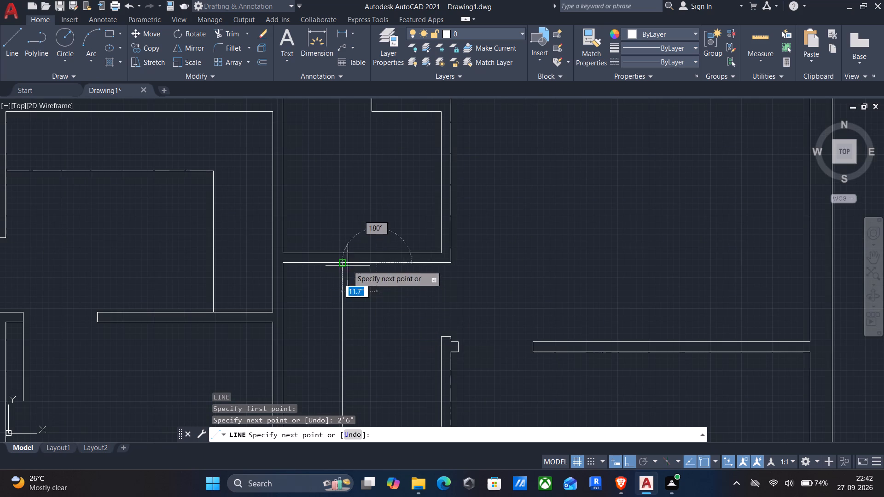
key(Return)
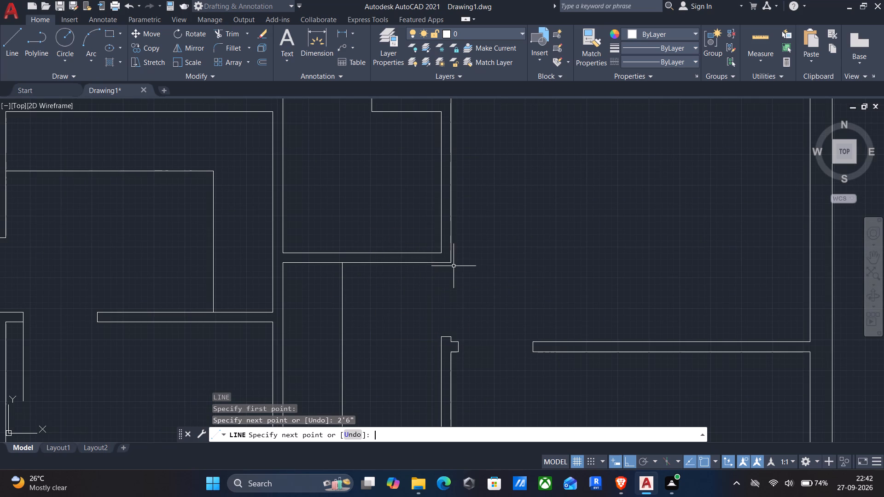
Draw a 2'6" door line downward from the left jamb's upper corner at the bottom-right room's door opening.
middle_drag(431, 306, 337, 281)
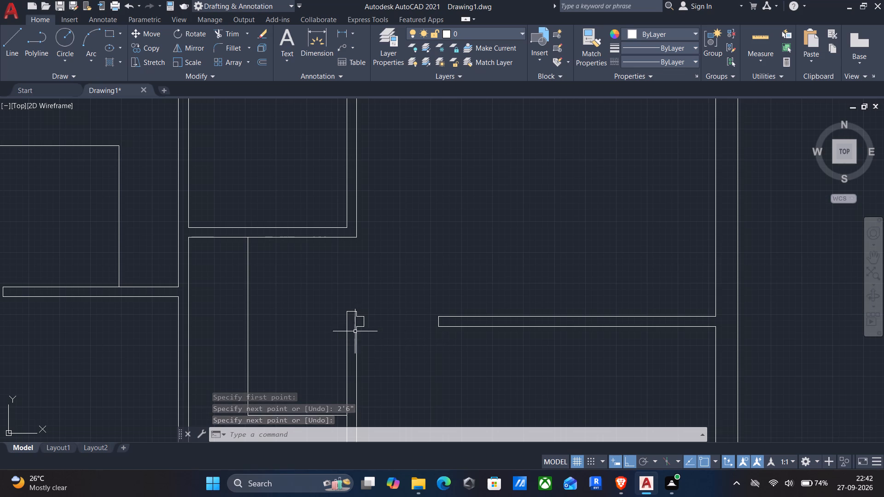
scroll(367, 325, up, 3)
key(Return)
click(343, 295)
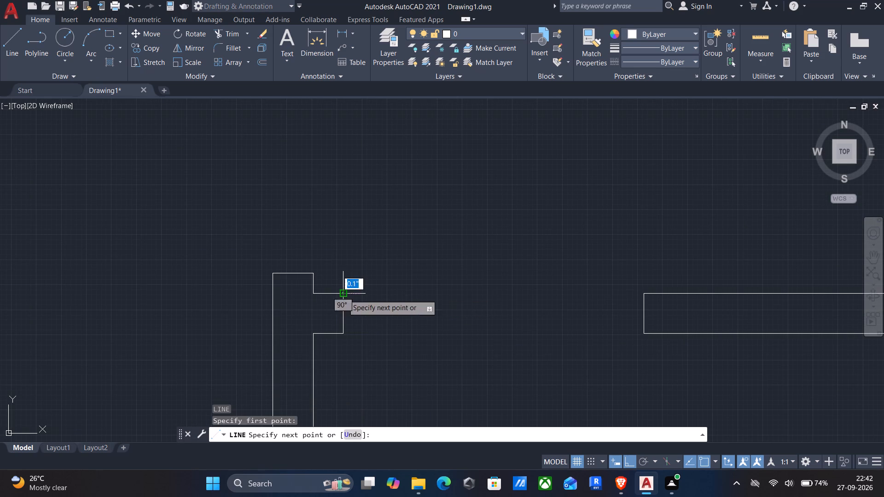
scroll(343, 310, down, 2)
middle_drag(348, 356, 348, 261)
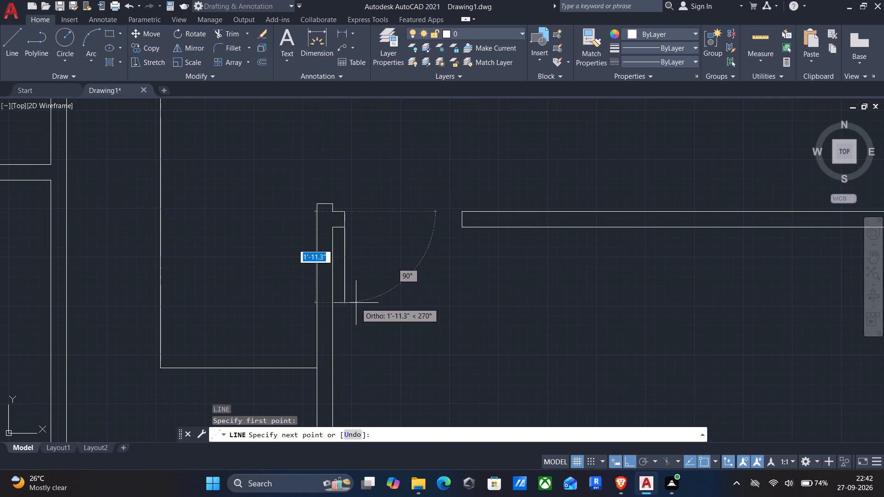
text(2')
text(6")
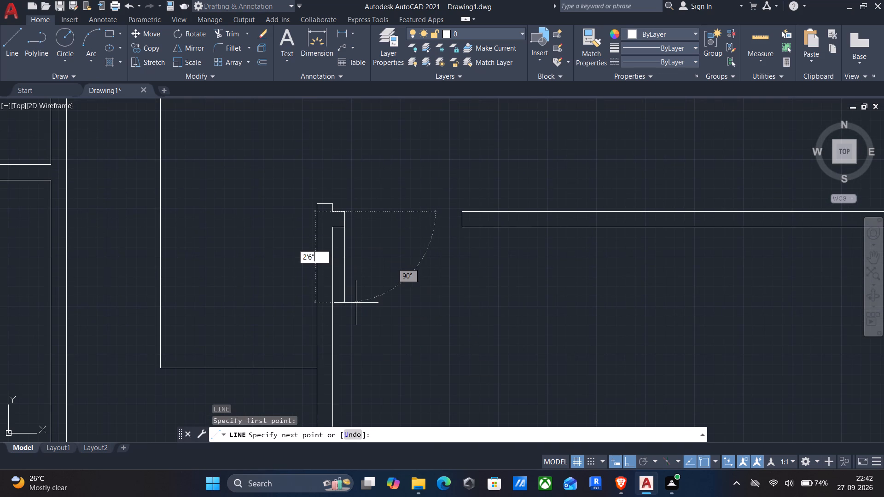
key(Return)
key(Return)
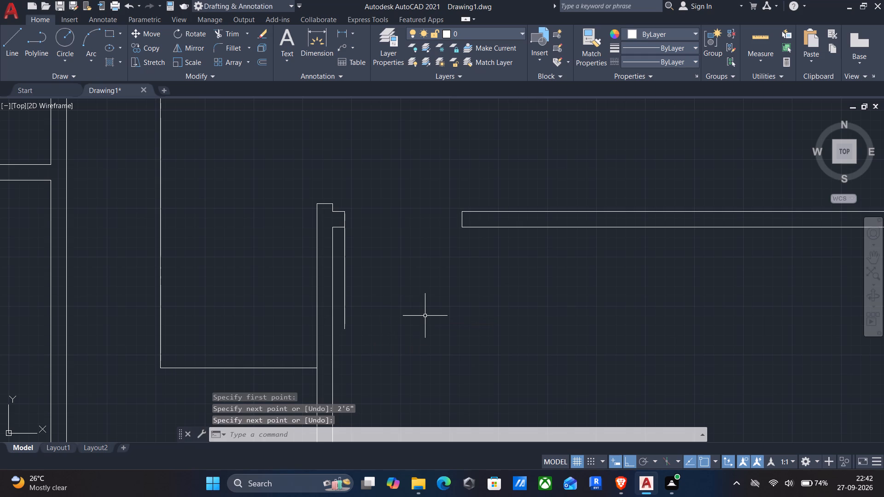
middle_drag(428, 319, 385, 359)
scroll(372, 361, down, 3)
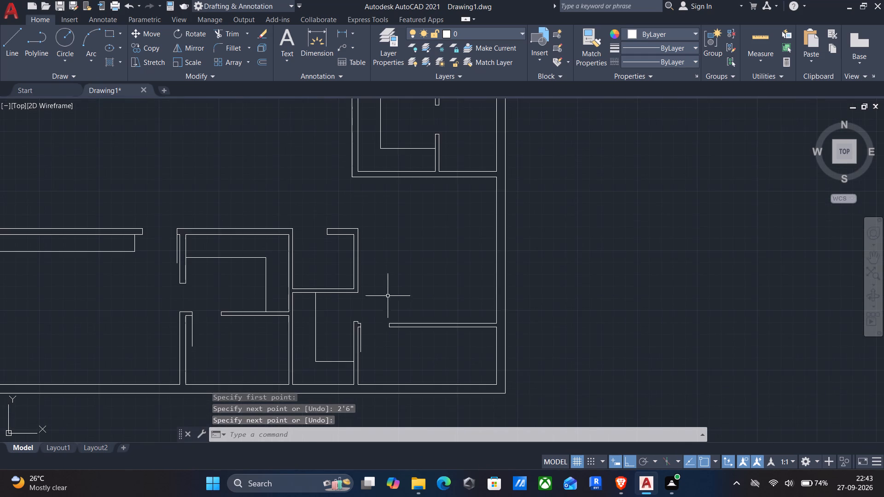
Draw a 2'6" door line rightward from the lower jamb's upper-left corner at the partition opening between the two small right-side rooms.
middle_drag(384, 301, 356, 374)
middle_drag(389, 298, 366, 341)
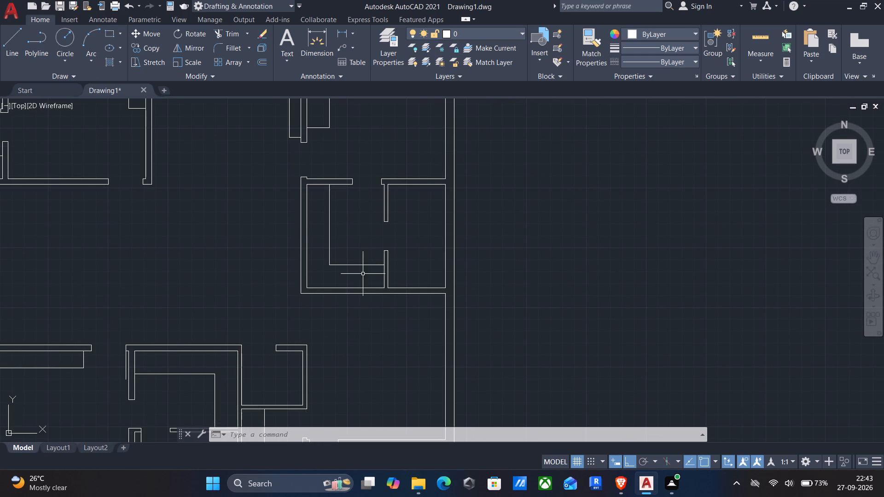
scroll(379, 249, up, 3)
key(Return)
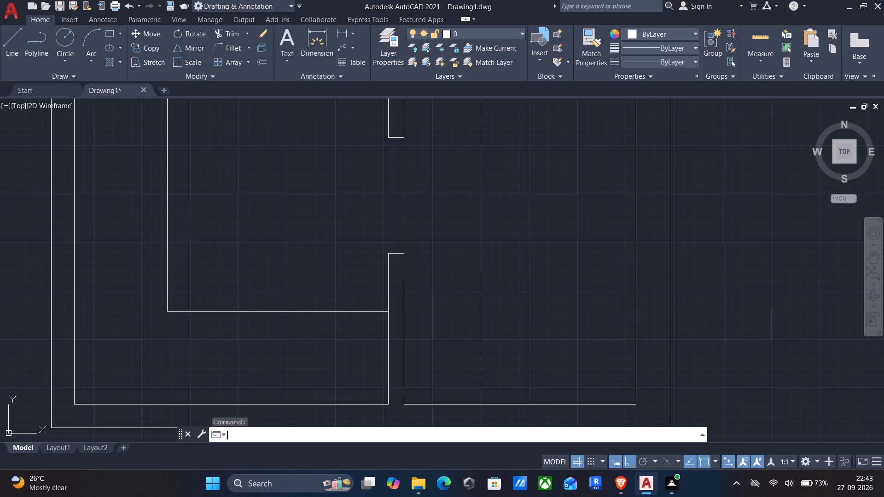
click(388, 251)
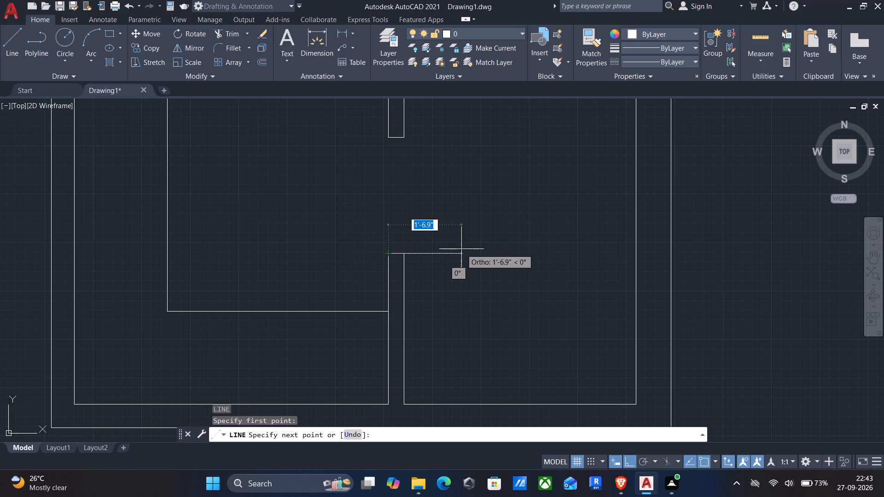
text(2')
text(6")
key(Return)
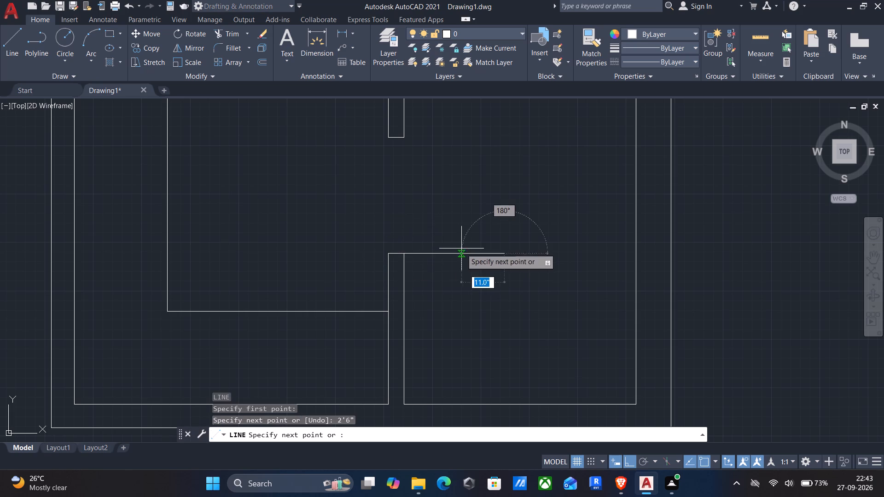
key(Return)
Draw a 3' door line rightward from the lower jamb's upper-left corner at the upper-right large room's entrance opening.
scroll(462, 257, down, 1)
middle_drag(410, 247, 426, 403)
scroll(430, 405, down, 1)
middle_drag(386, 331, 391, 347)
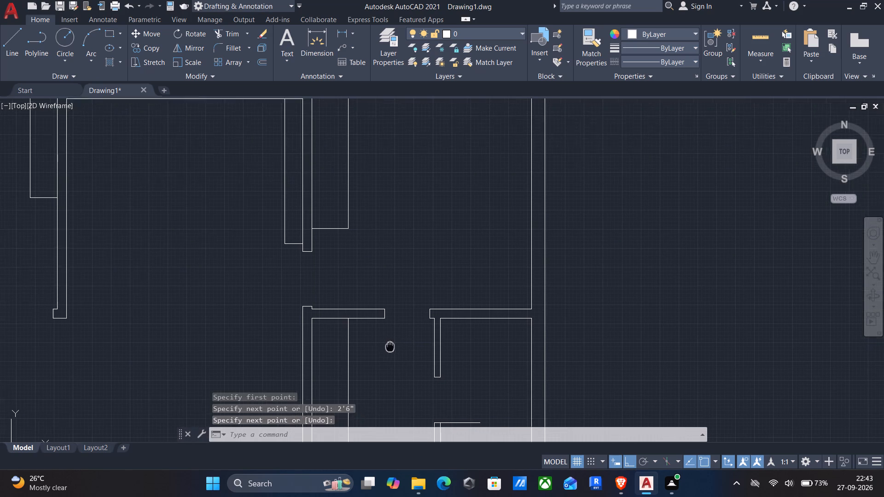
middle_drag(391, 347, 395, 349)
middle_drag(377, 339, 382, 371)
scroll(313, 342, up, 2)
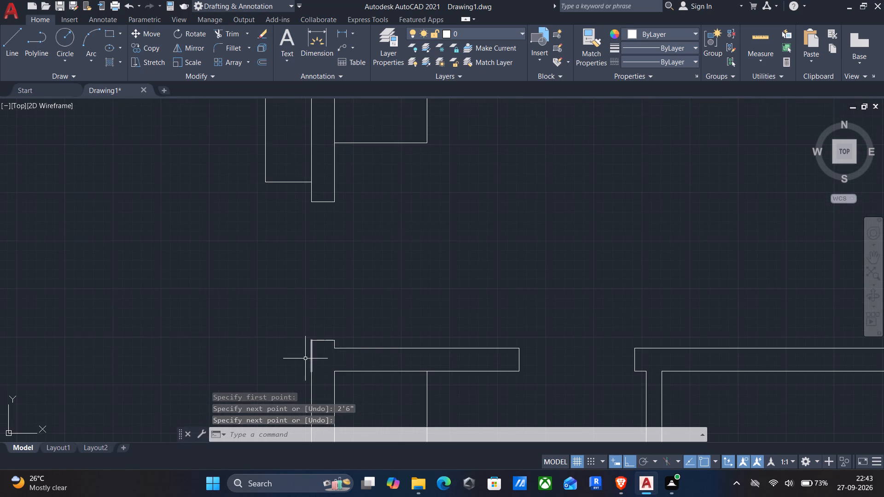
middle_drag(305, 360, 308, 327)
key(Return)
click(313, 306)
scroll(313, 306, up, 1)
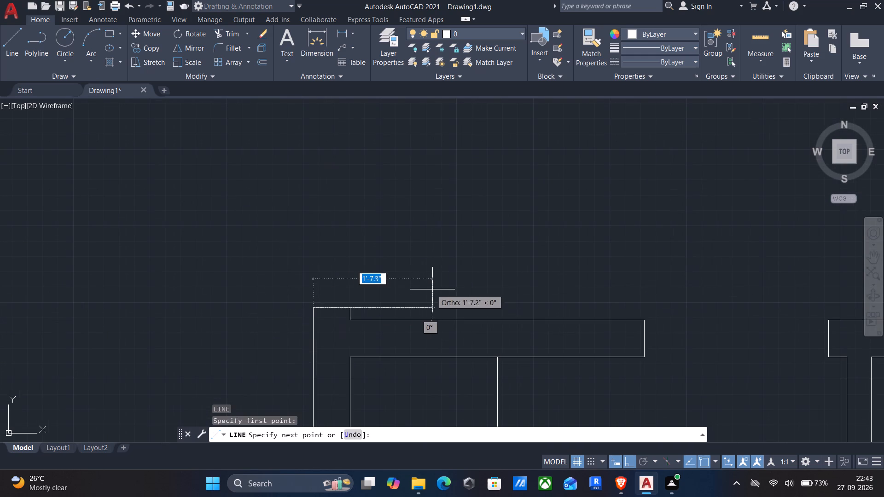
text(2'6)
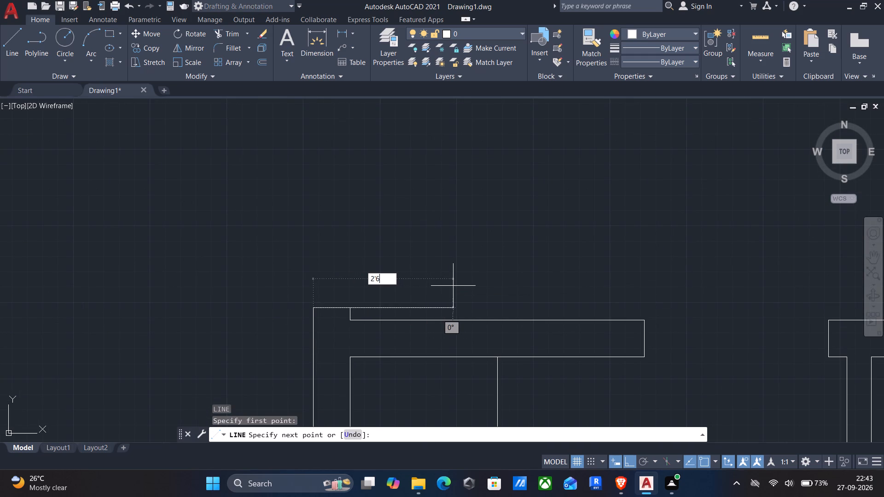
key(BackSpace)
key(BackSpace)
key(BackSpace)
key(BackSpace)
key(3)
key(apostrophe)
key(Return)
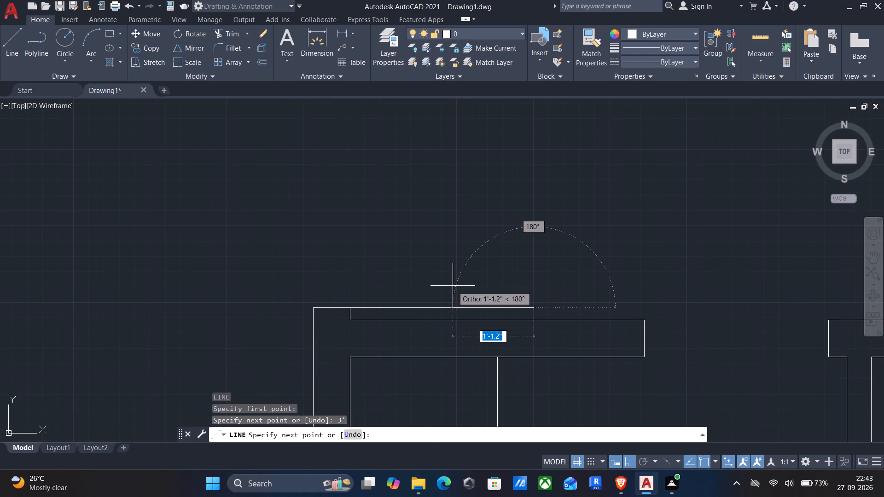
key(Return)
Draw a 3' door line upward from the right jamb's lower-left corner at the upper-left large room's bottom wall opening.
scroll(454, 281, down, 2)
middle_drag(451, 288, 444, 324)
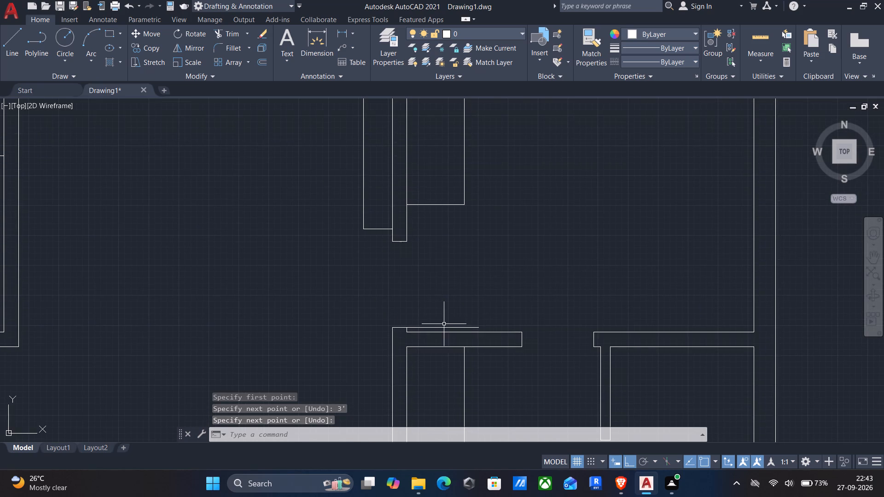
middle_drag(444, 331, 442, 295)
middle_drag(444, 290, 495, 333)
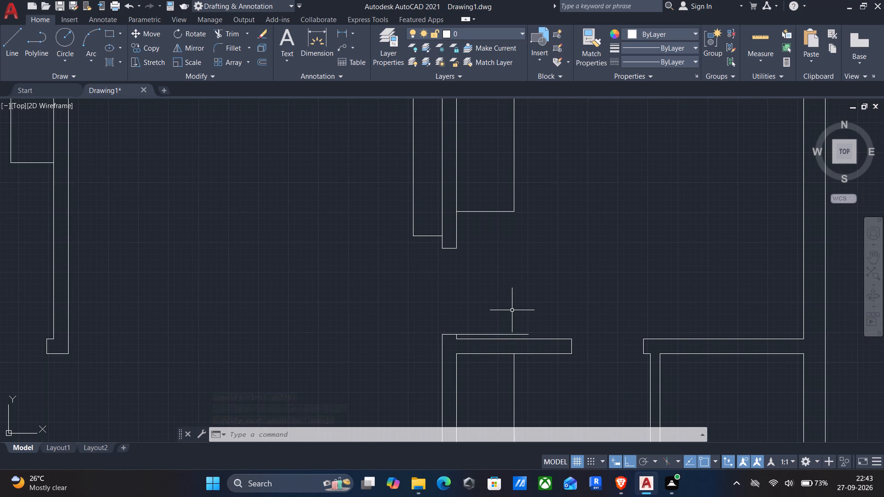
middle_drag(486, 306, 655, 269)
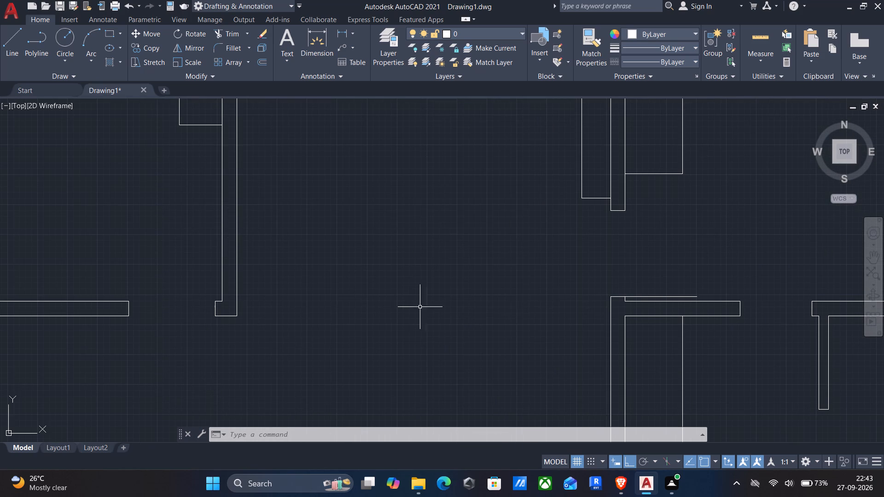
key(Return)
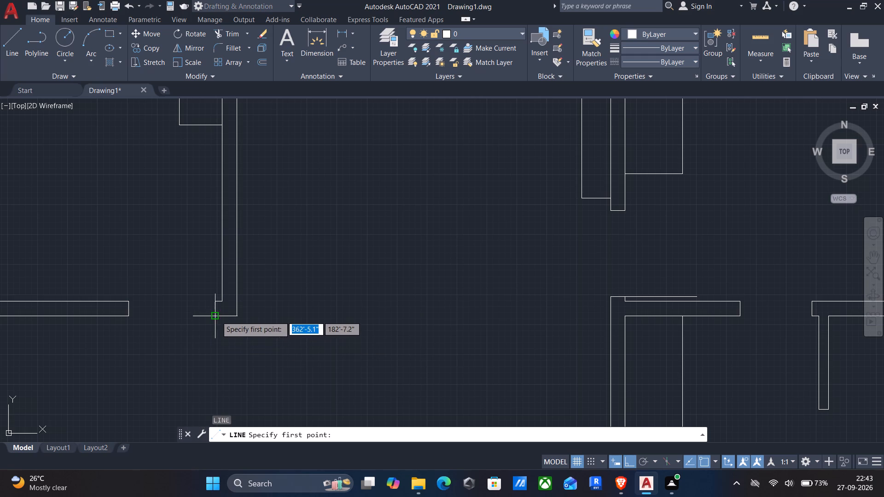
drag(216, 316, 216, 291)
key(3)
key(apostrophe)
key(Return)
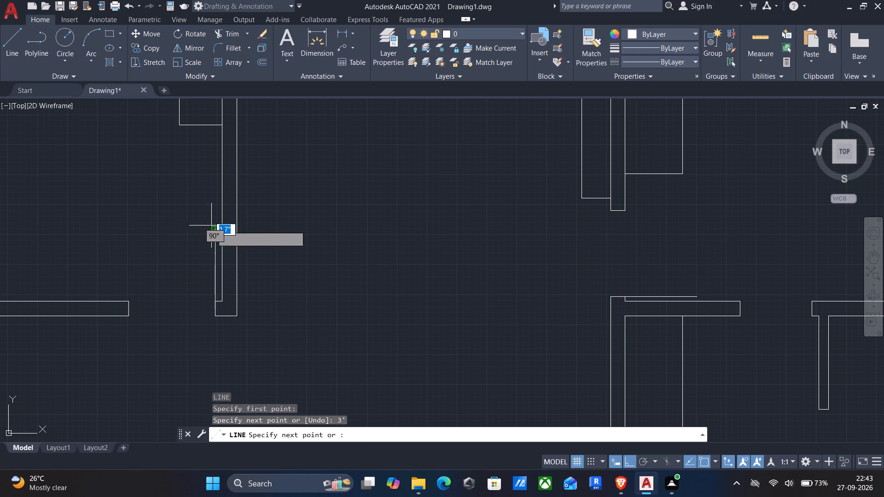
key(Return)
Draw a 2'6" door line upward from the right jamb's lower-left corner at the upper-left small room's bottom wall opening.
middle_drag(189, 256, 383, 237)
scroll(385, 235, down, 1)
middle_drag(282, 276, 366, 296)
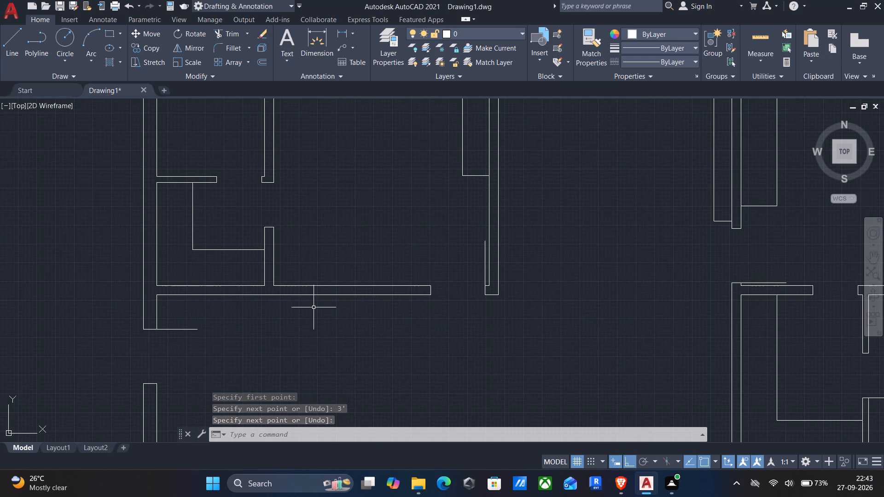
middle_drag(251, 235, 250, 303)
scroll(254, 264, up, 2)
key(Return)
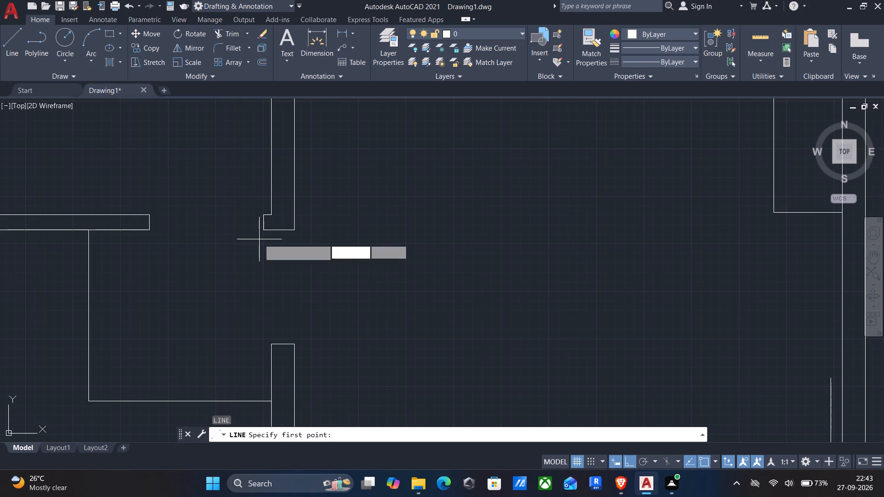
click(264, 233)
text(2'6")
key(Return)
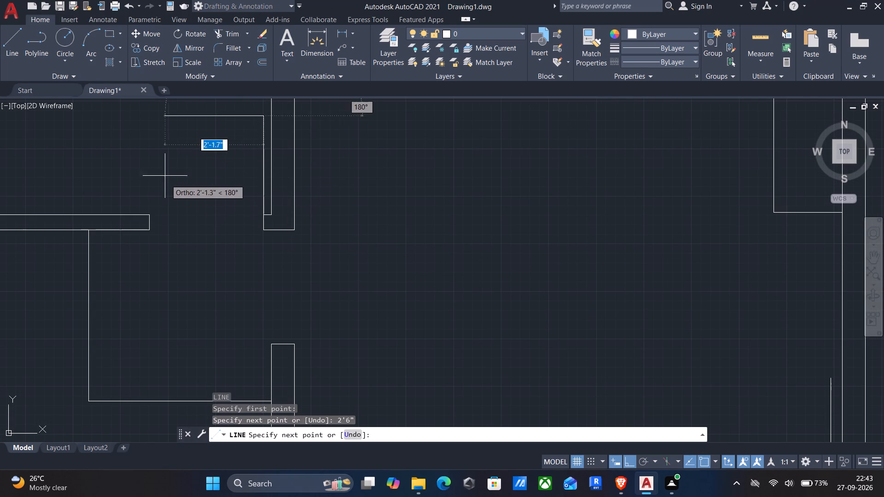
key(Return)
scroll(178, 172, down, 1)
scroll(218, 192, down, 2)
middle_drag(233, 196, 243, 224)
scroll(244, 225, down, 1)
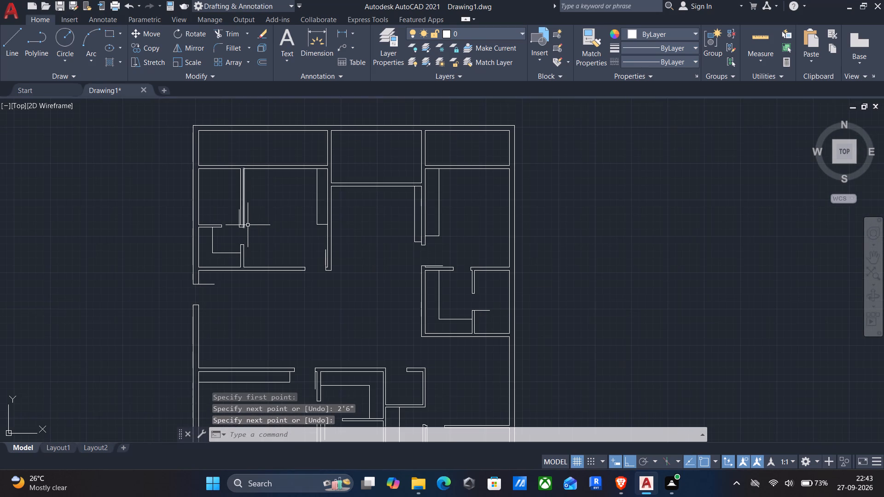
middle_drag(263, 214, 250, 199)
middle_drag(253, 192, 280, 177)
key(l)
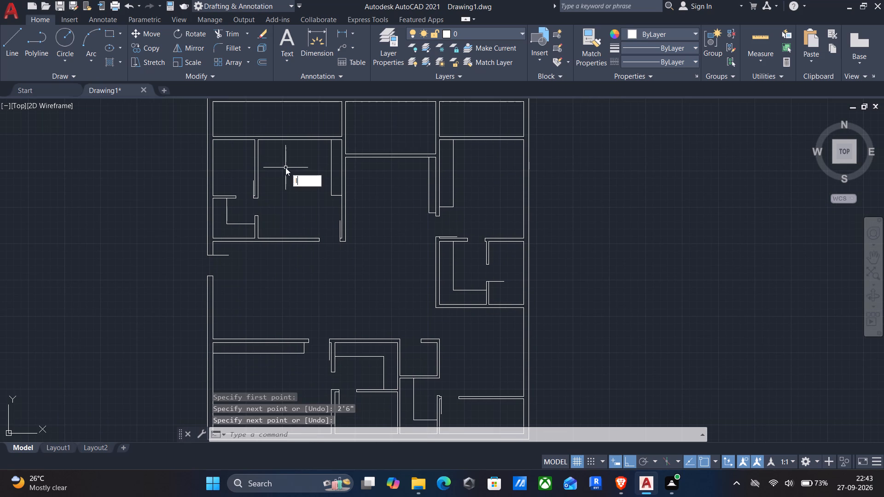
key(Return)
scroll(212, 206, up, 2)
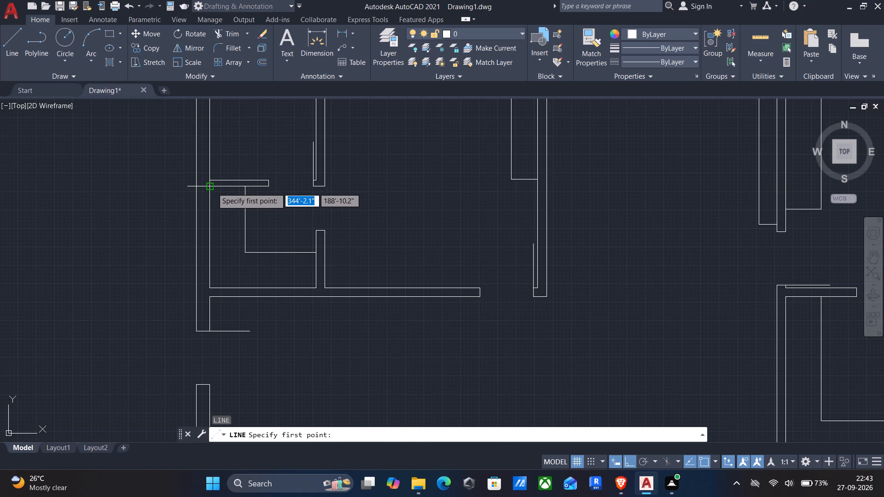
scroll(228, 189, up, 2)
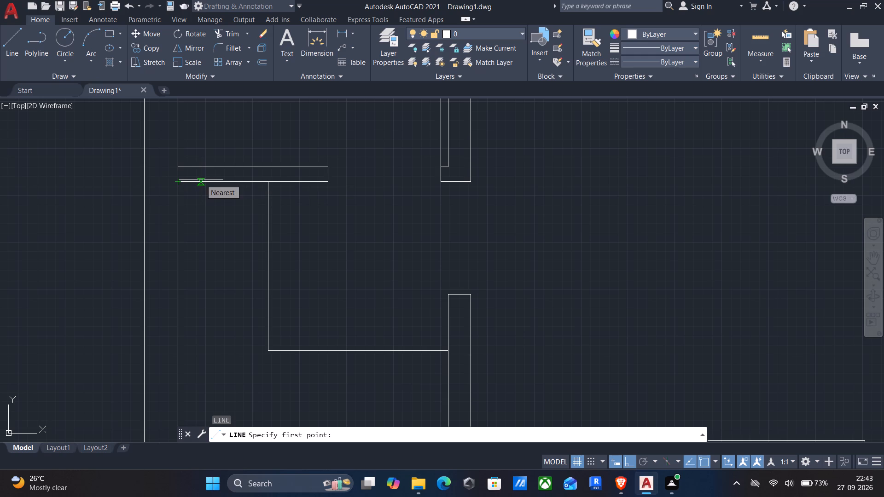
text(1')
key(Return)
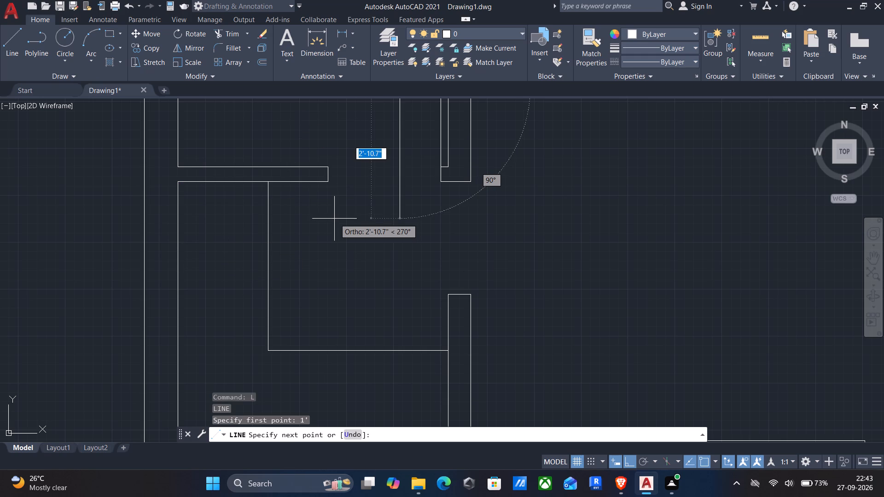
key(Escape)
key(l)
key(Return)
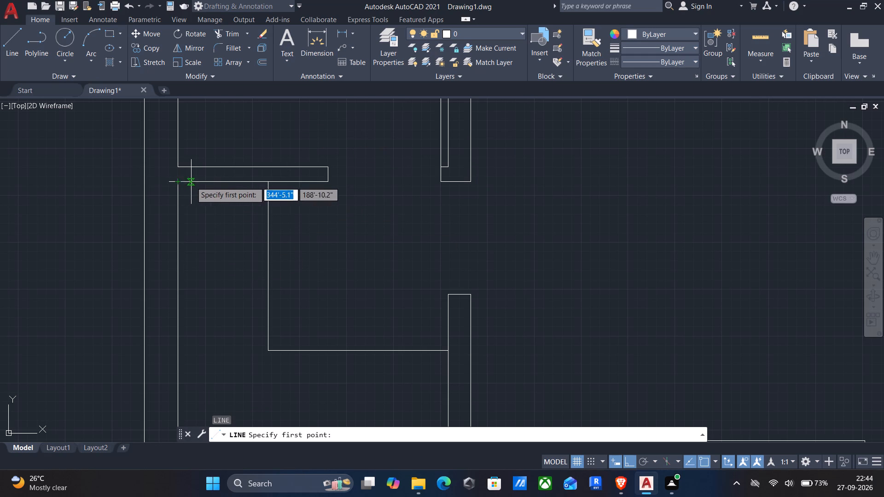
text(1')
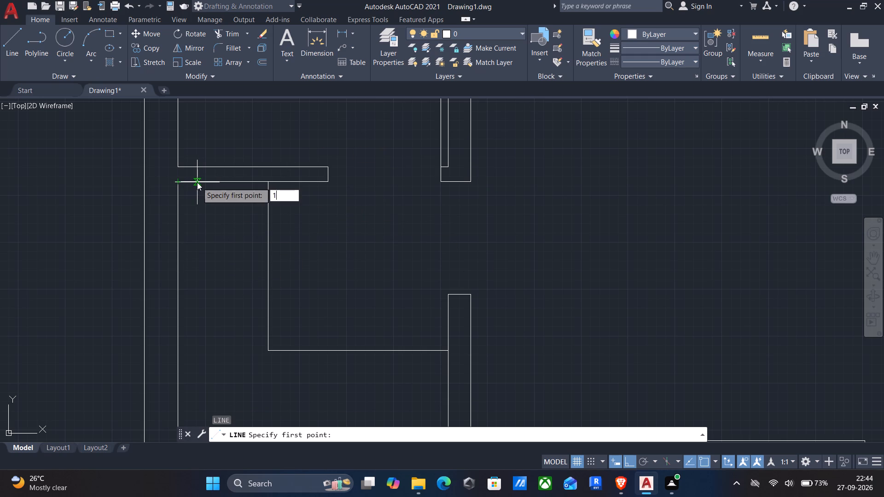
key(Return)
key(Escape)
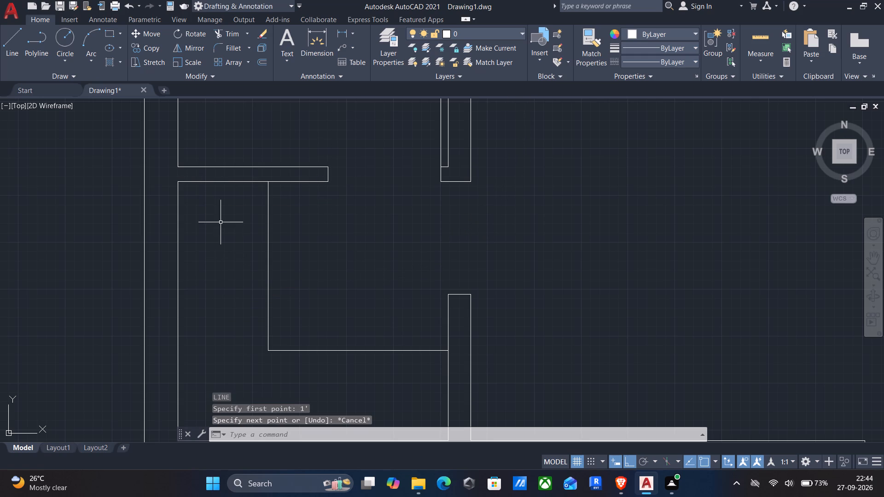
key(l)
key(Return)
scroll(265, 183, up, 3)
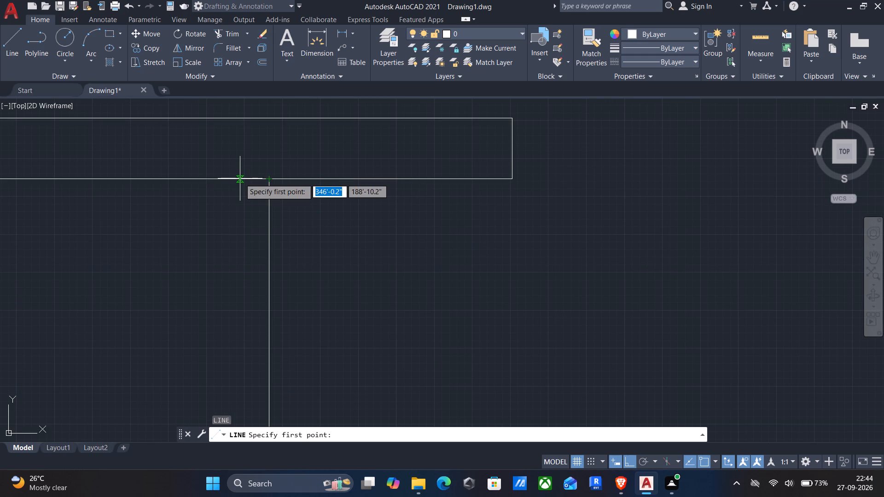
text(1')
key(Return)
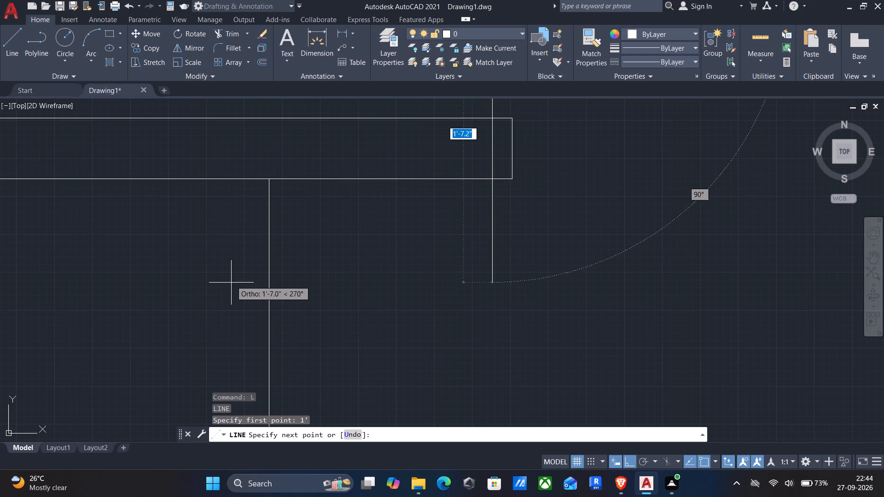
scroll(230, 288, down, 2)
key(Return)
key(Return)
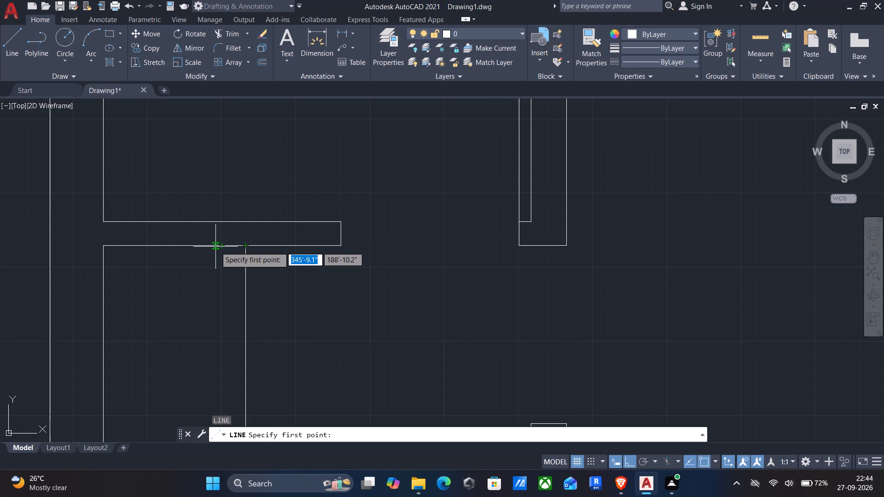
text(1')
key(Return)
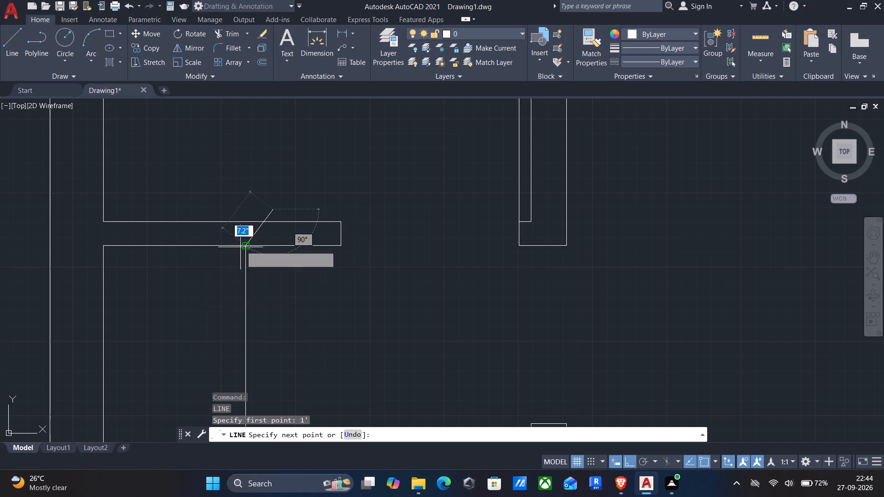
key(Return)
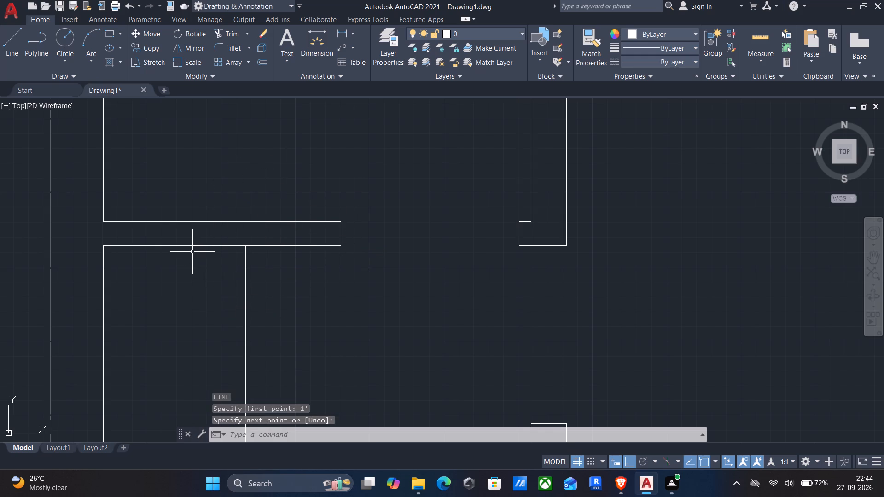
Draw a line 1' left from the top of the upper-left small room's strip edge, continuing down to the bottom wall.
key(l)
key(Return)
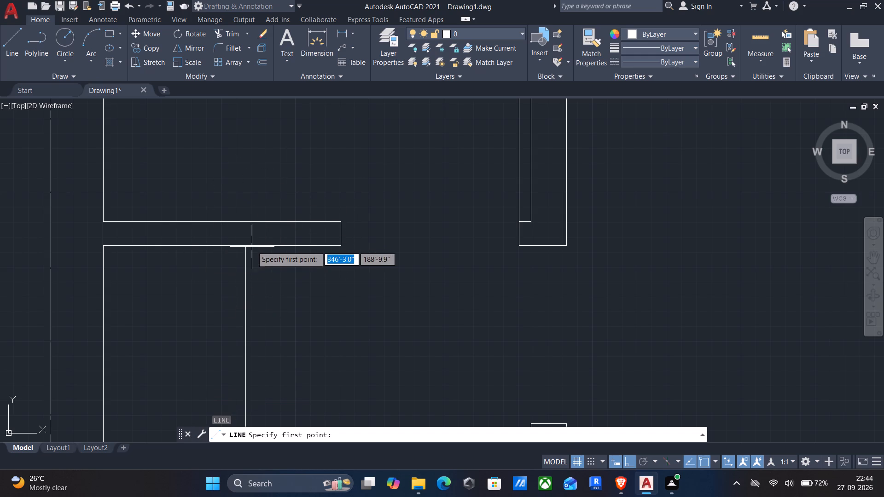
click(243, 246)
text(1')
key(Return)
middle_drag(166, 313, 196, 237)
scroll(197, 234, down, 2)
middle_drag(212, 279, 209, 256)
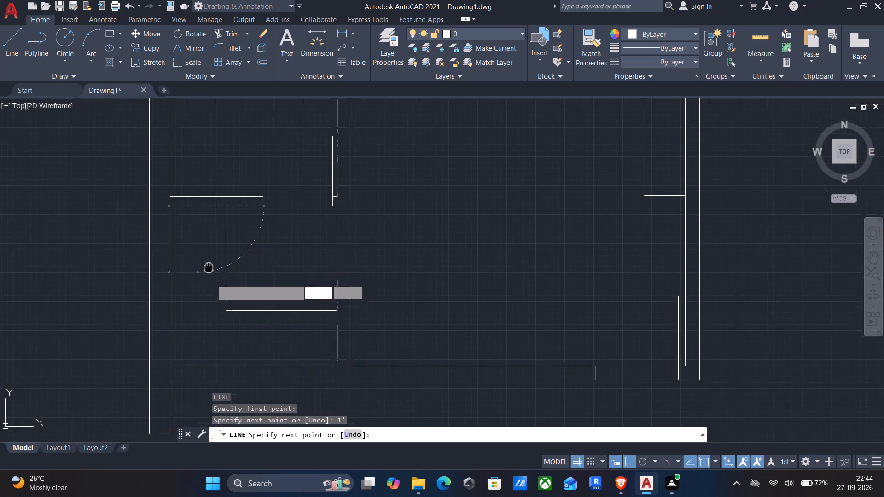
middle_drag(209, 256, 211, 240)
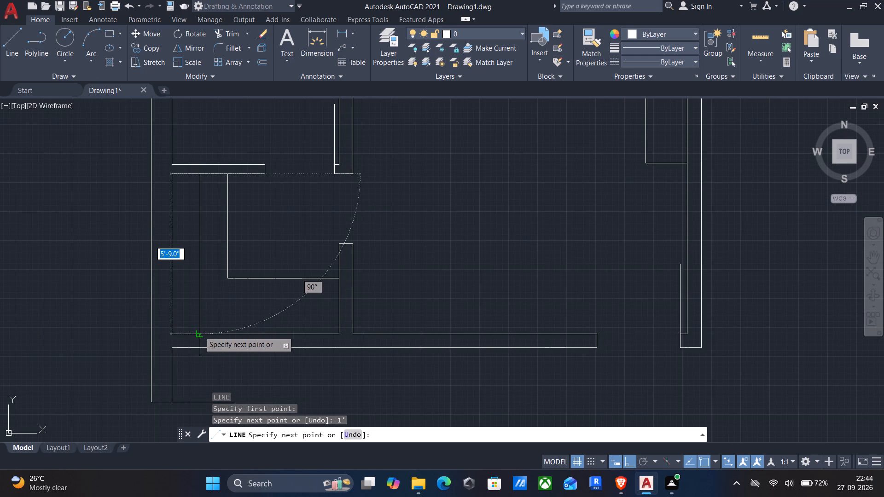
click(200, 331)
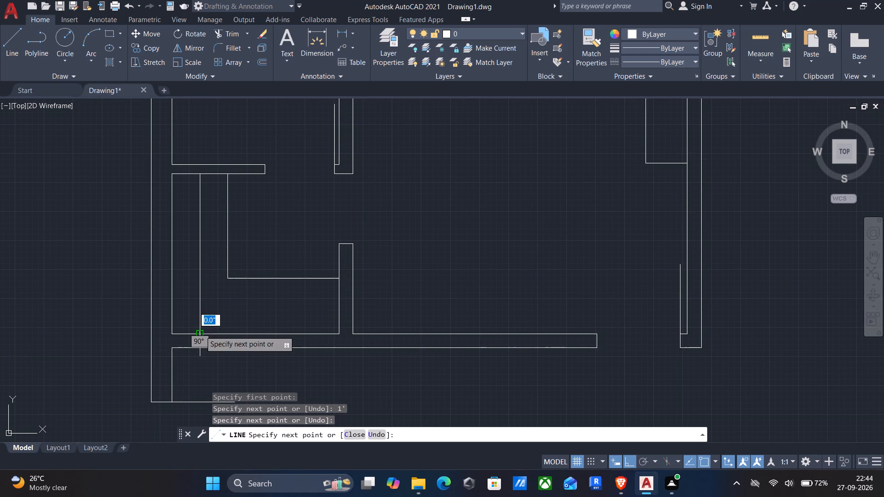
key(Return)
From that line's bottom end, draw a line 1' up and across the strip to the upper-left small room's partition.
key(l)
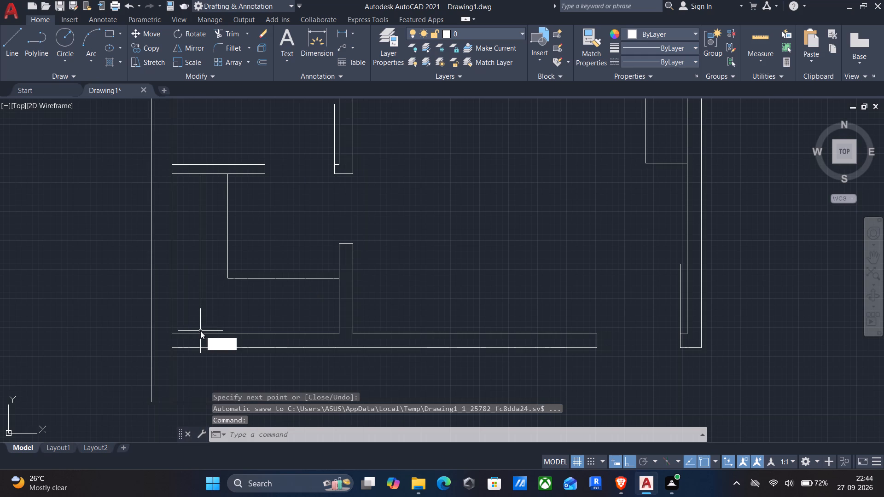
key(Return)
click(201, 332)
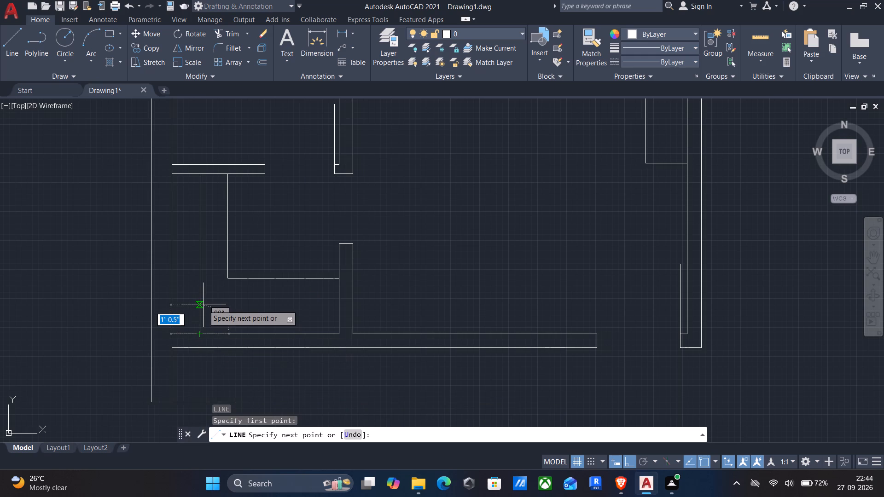
key(1)
key(apostrophe)
key(Return)
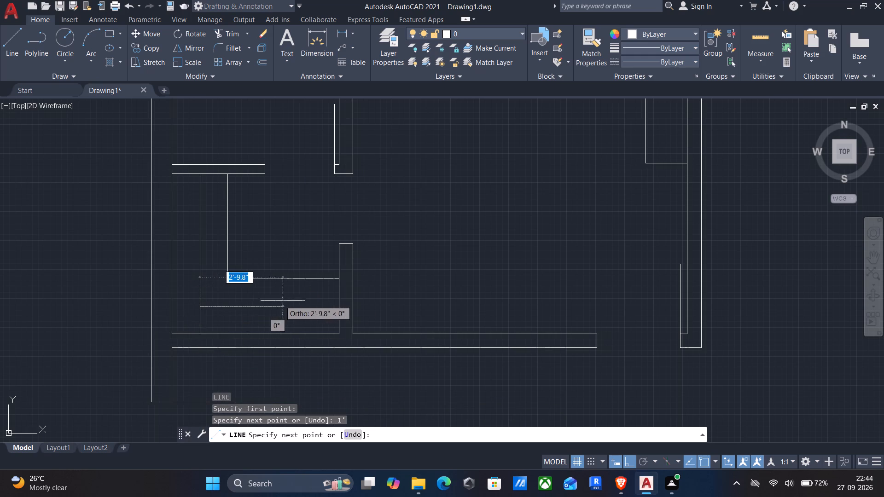
click(338, 308)
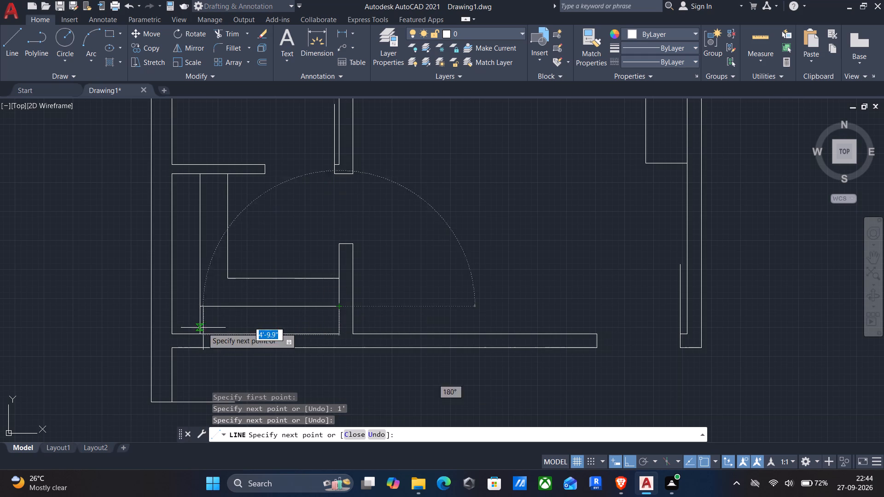
key(Return)
Delete the two 1' construction segments at the ends of the upper-left small room's strip lines.
click(199, 327)
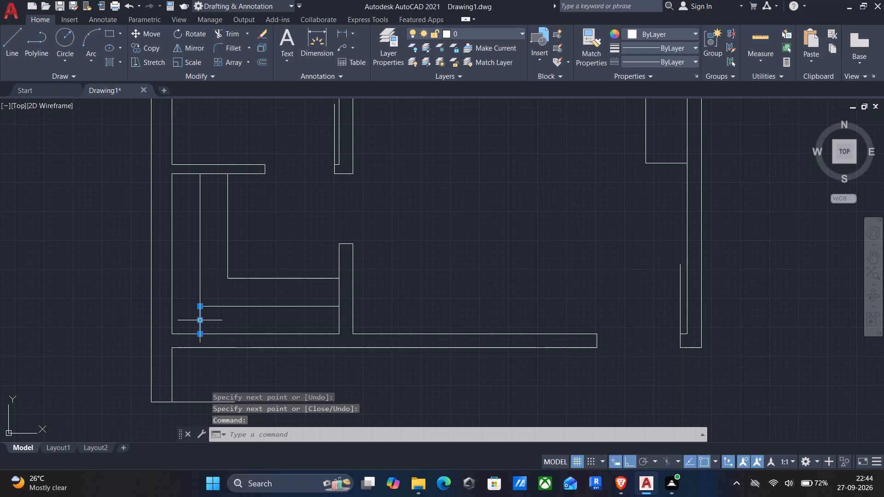
key(Delete)
click(214, 175)
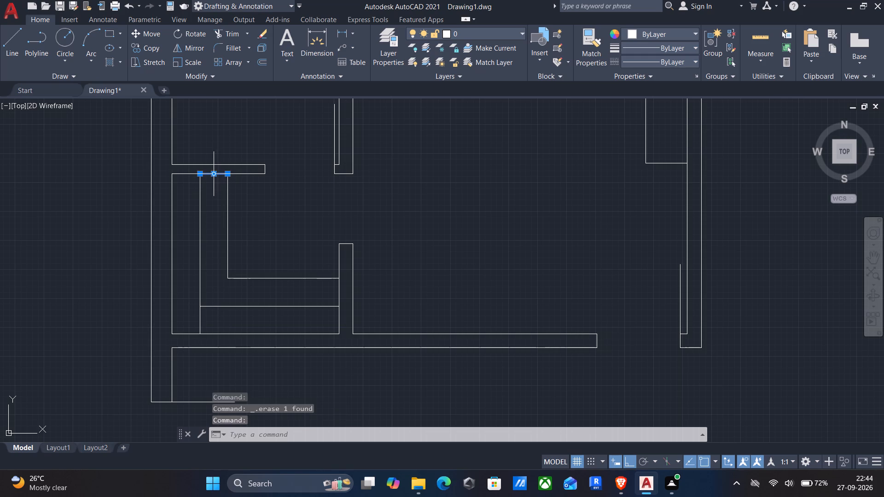
key(Delete)
In the lower-middle room, draw a line 1' down from the inner upper-left corner and across the strip to the right wall.
scroll(240, 223, down, 1)
middle_drag(258, 253, 242, 254)
scroll(244, 246, down, 2)
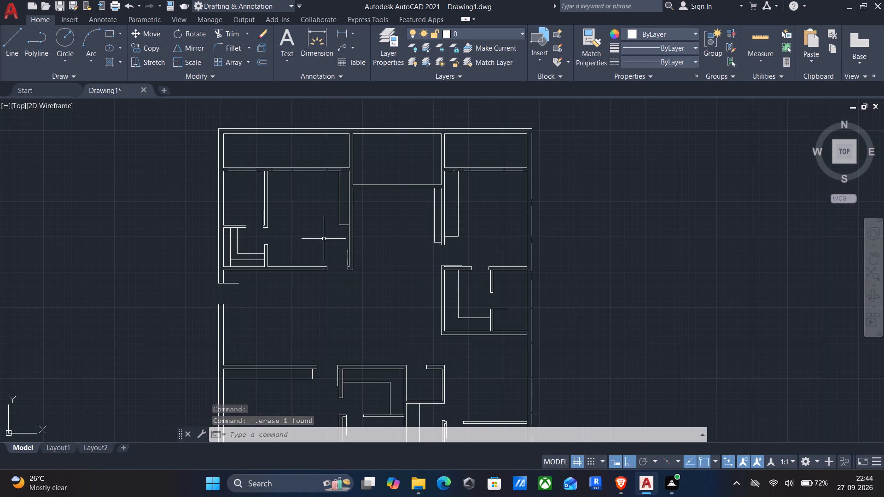
middle_drag(361, 259, 375, 144)
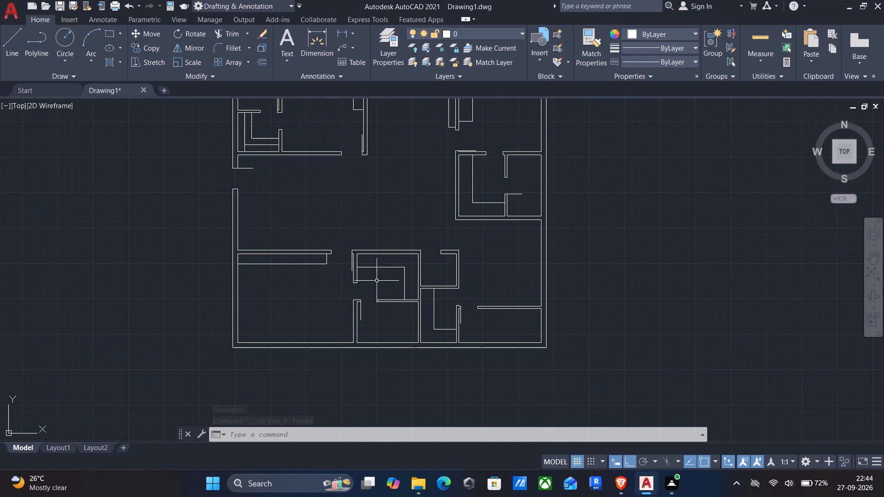
key(l)
key(Return)
scroll(363, 268, up, 2)
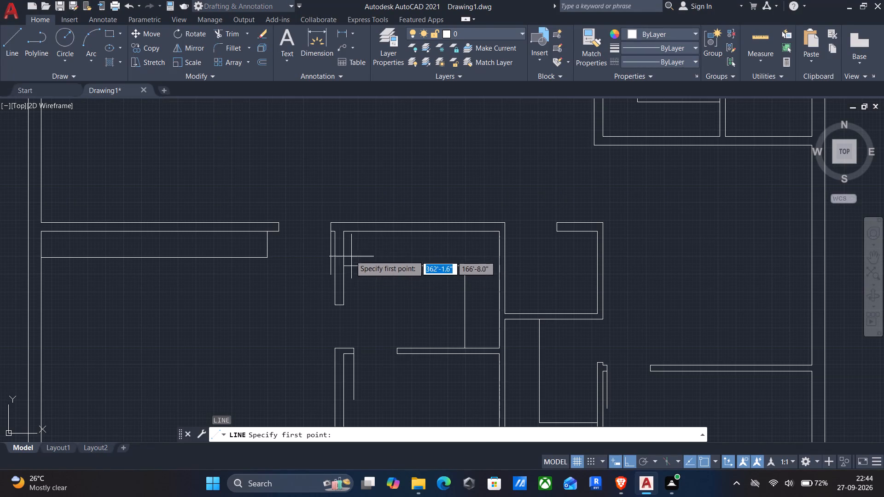
click(346, 234)
key(1)
key(apostrophe)
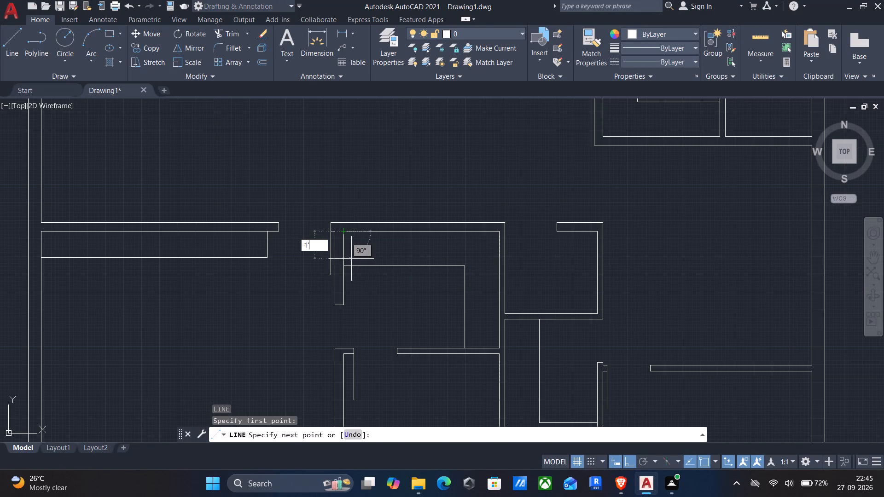
key(Return)
middle_drag(461, 252, 380, 260)
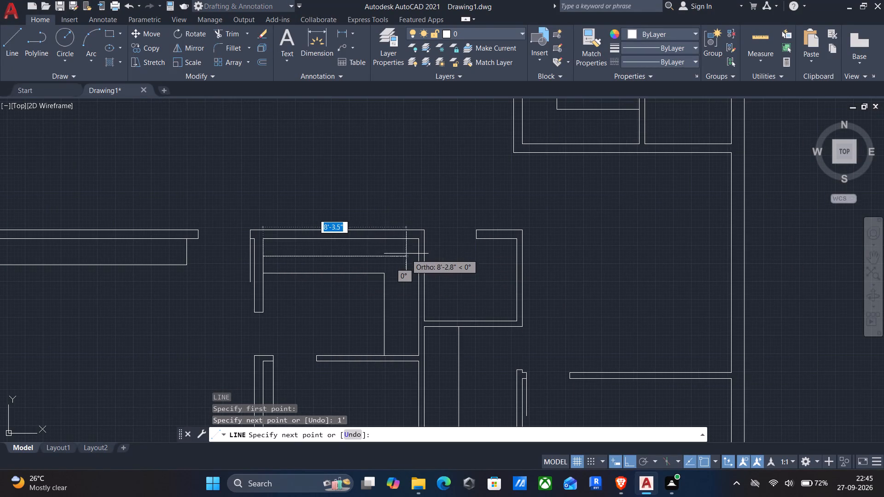
scroll(407, 256, up, 2)
click(431, 257)
key(Return)
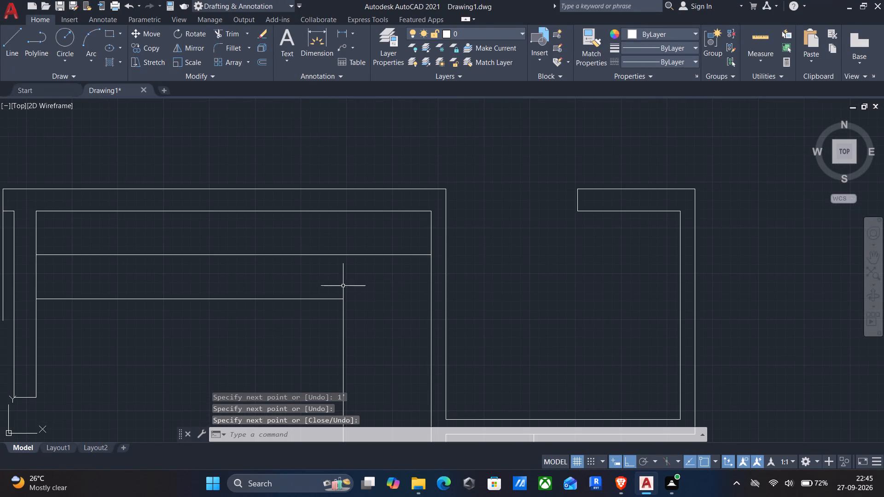
In the same room, draw a line 1' left from the inner lower-right corner and up the strip to the top wall.
middle_drag(287, 290, 323, 220)
middle_drag(365, 328, 354, 241)
key(Return)
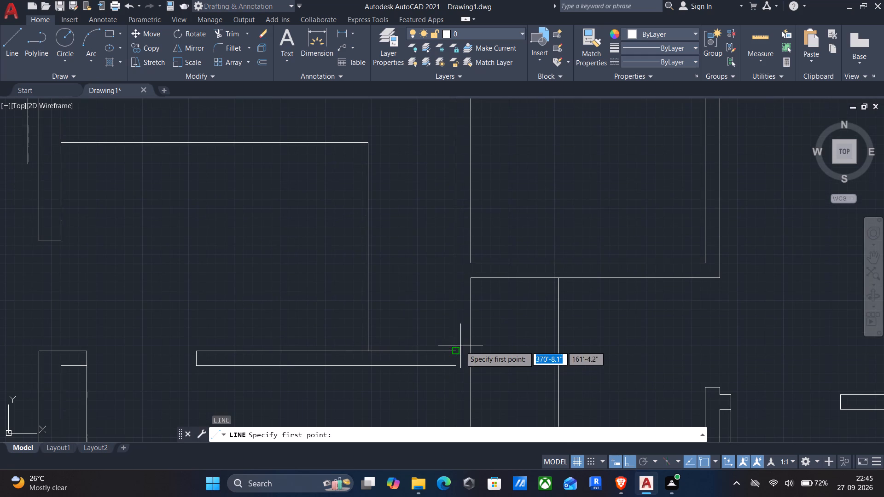
click(453, 353)
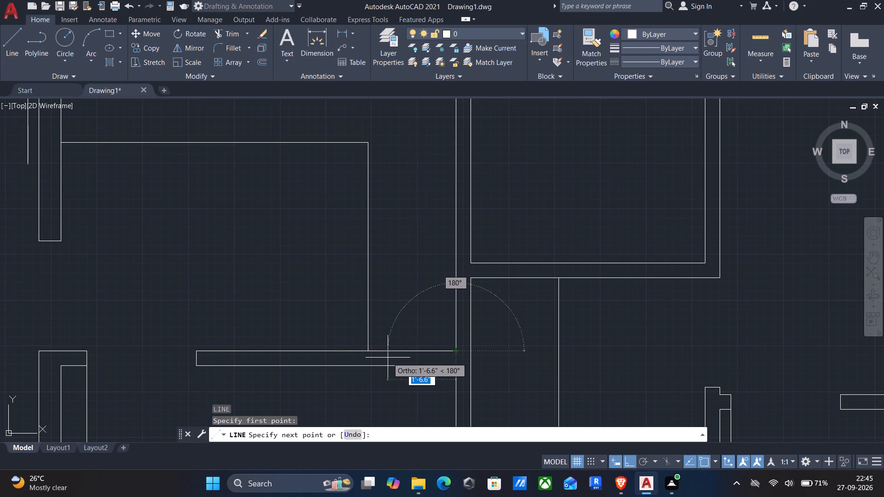
text(1')
key(Return)
middle_drag(412, 203, 381, 375)
click(384, 229)
key(Return)
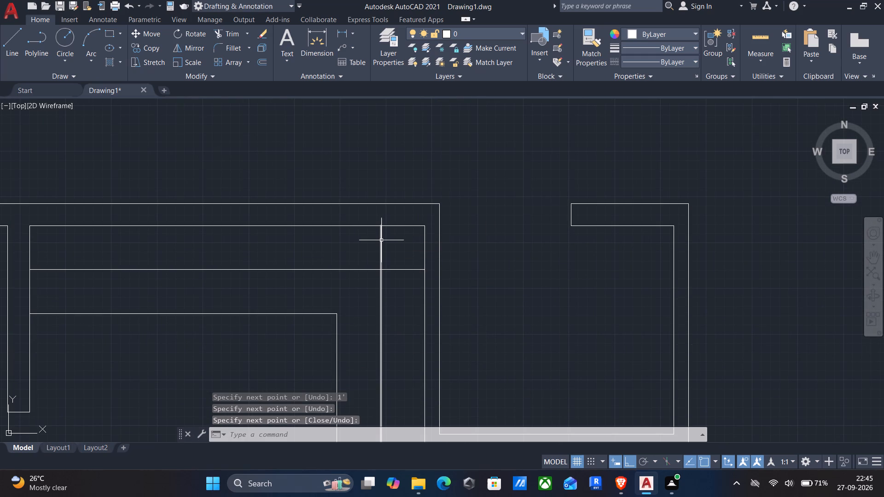
In the right-side small room, draw a line 1' left from the strip edge's top and down to the bottom wall.
middle_drag(372, 272, 385, 222)
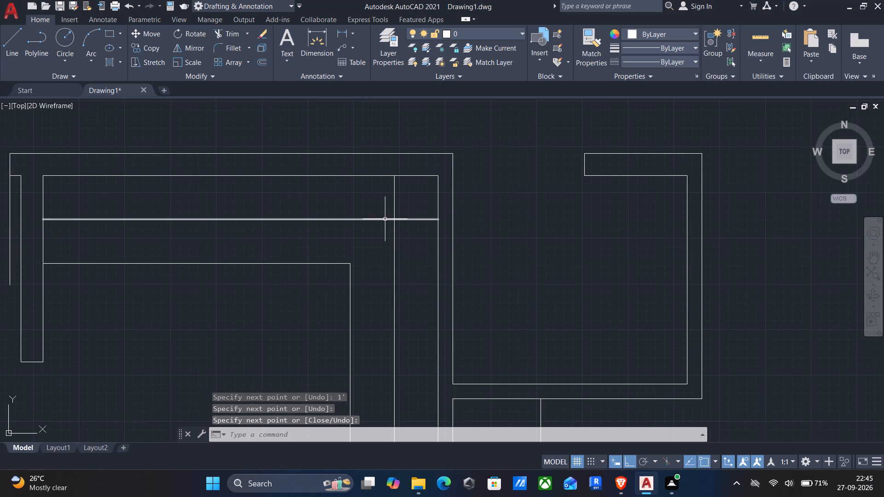
middle_drag(388, 213, 327, 296)
scroll(326, 299, down, 1)
middle_drag(349, 223, 319, 325)
scroll(320, 320, down, 2)
middle_drag(349, 261, 299, 344)
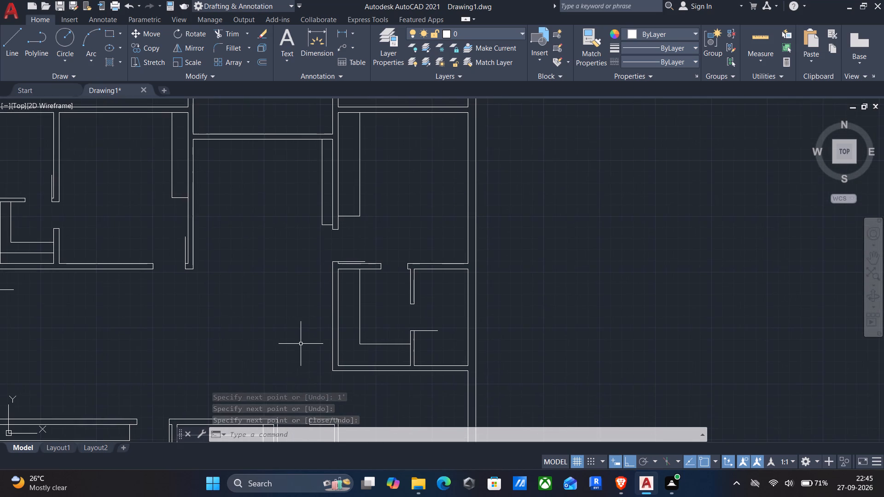
key(l)
key(Return)
scroll(351, 276, up, 3)
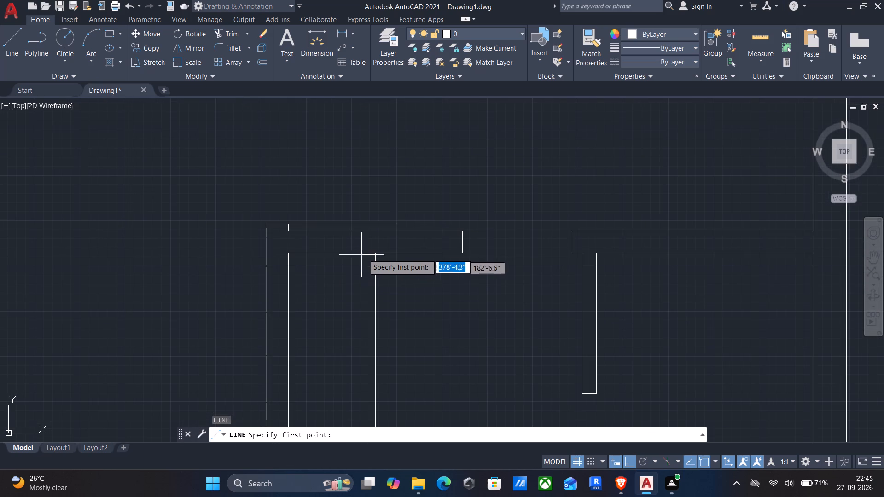
click(373, 254)
key(1)
key(apostrophe)
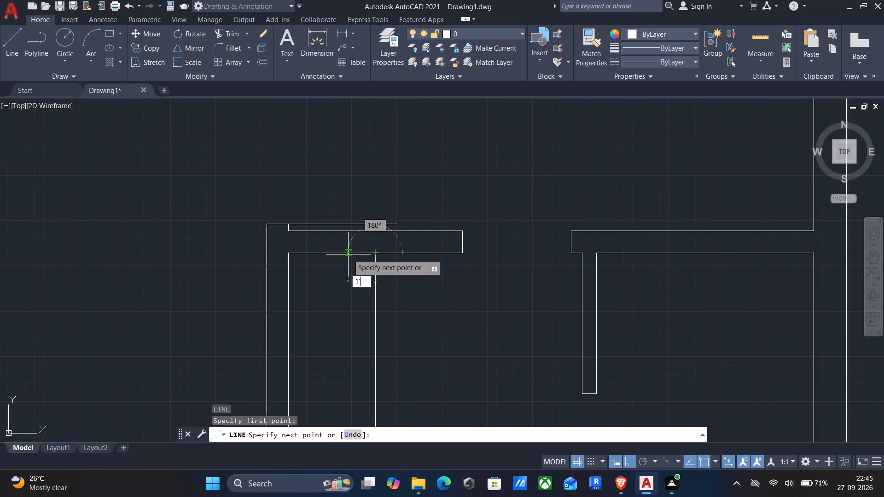
key(Return)
middle_drag(291, 341, 331, 244)
scroll(331, 243, down, 2)
middle_drag(364, 314, 358, 245)
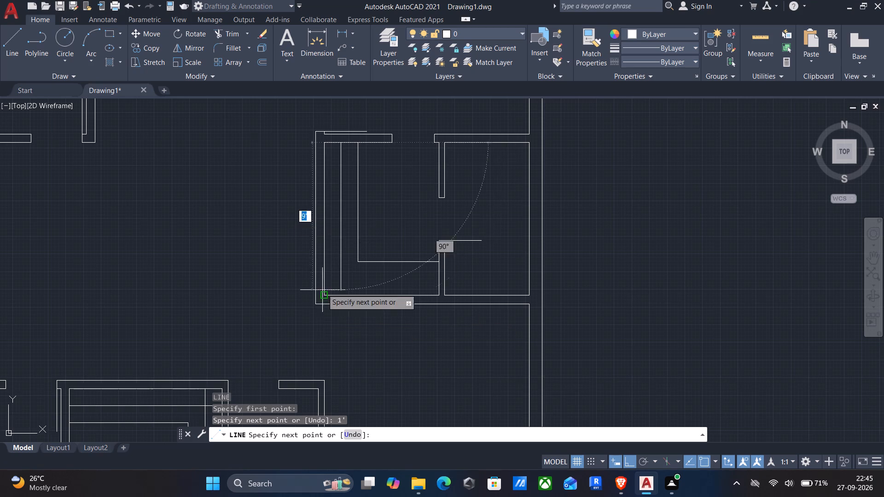
scroll(330, 270, up, 1)
click(347, 308)
key(Return)
Draw a line 1' up from the same room's partition base and across the bottom strip to the left wall.
key(Return)
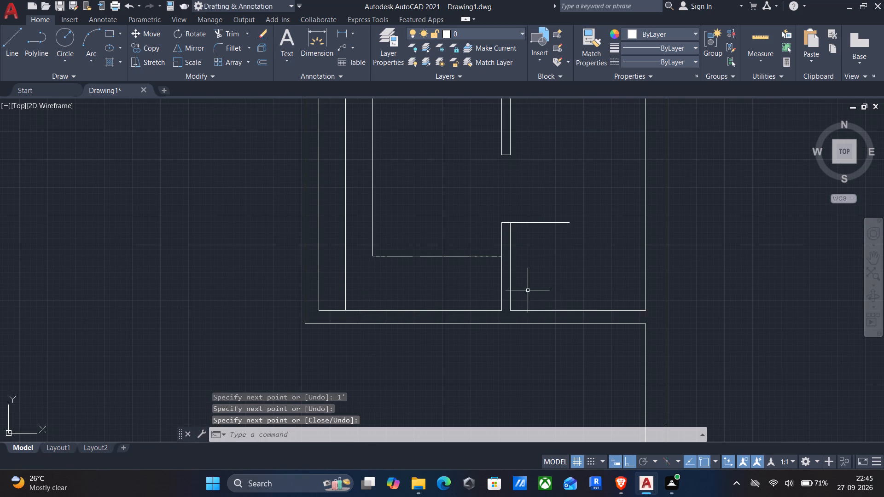
click(503, 308)
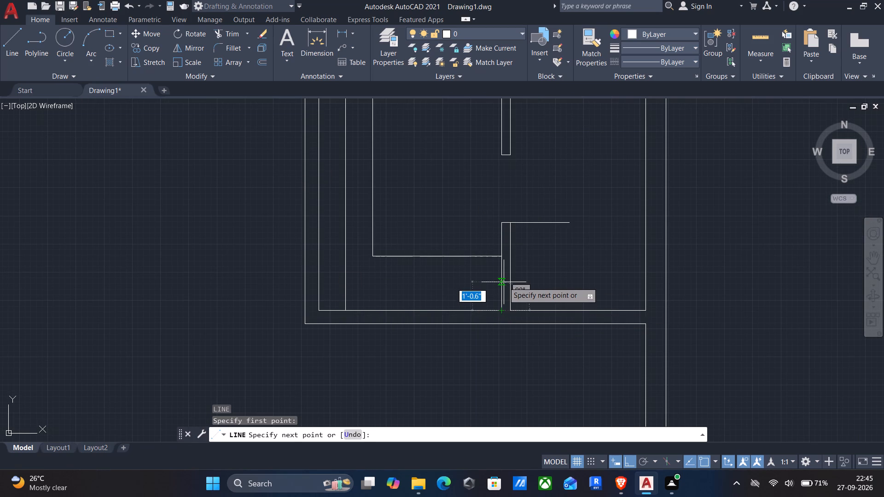
text(1')
key(Return)
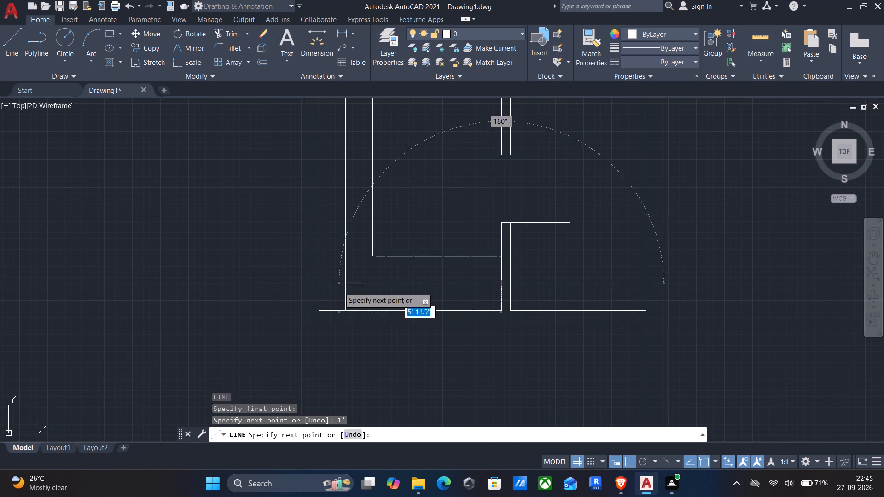
click(319, 282)
key(Return)
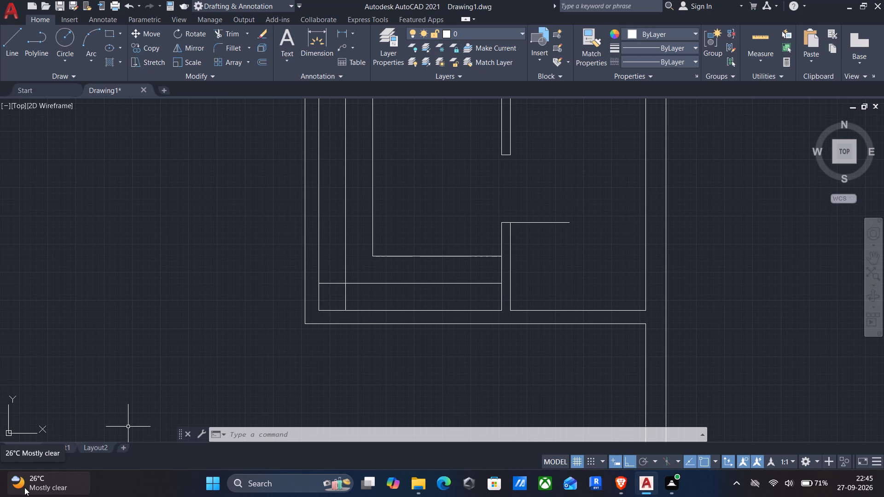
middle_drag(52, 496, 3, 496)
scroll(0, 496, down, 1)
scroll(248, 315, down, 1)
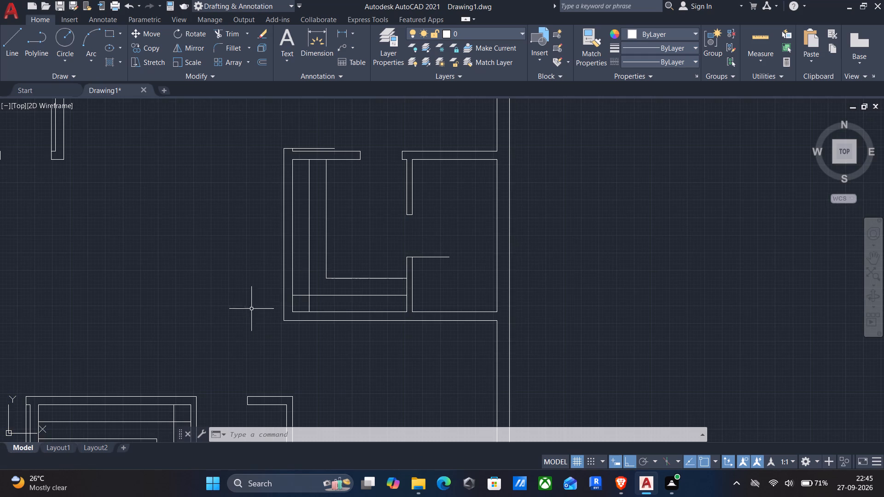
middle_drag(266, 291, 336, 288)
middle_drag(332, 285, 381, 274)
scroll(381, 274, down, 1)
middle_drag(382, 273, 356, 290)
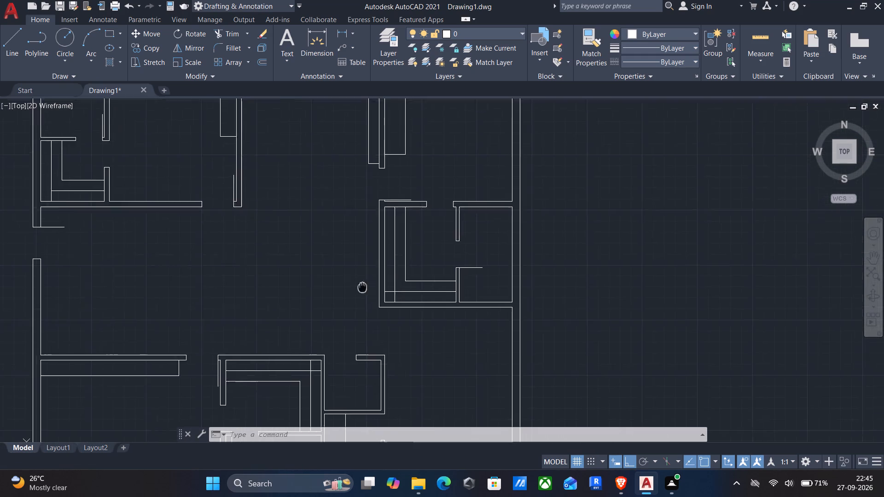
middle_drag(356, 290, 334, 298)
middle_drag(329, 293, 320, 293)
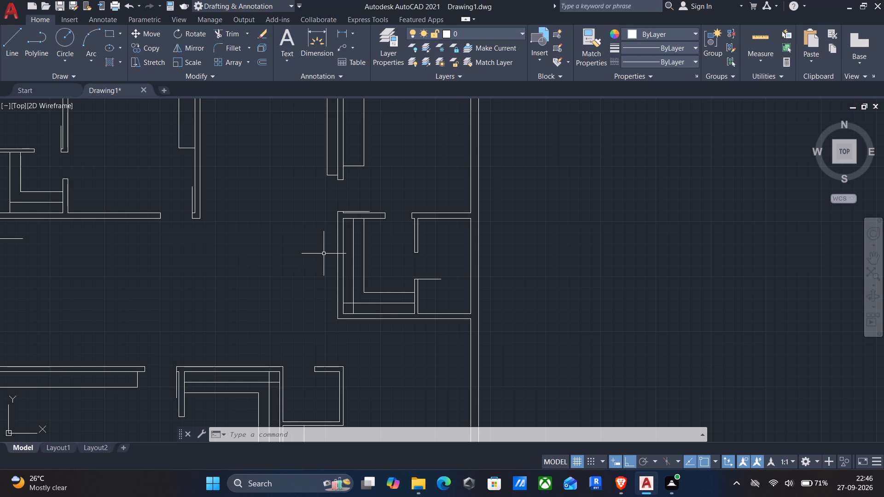
In the right-side small room, draw a slanted line about 1'-5.6" long across the left strip's dividing line, near the top wall.
key(l)
key(Return)
scroll(333, 237, up, 3)
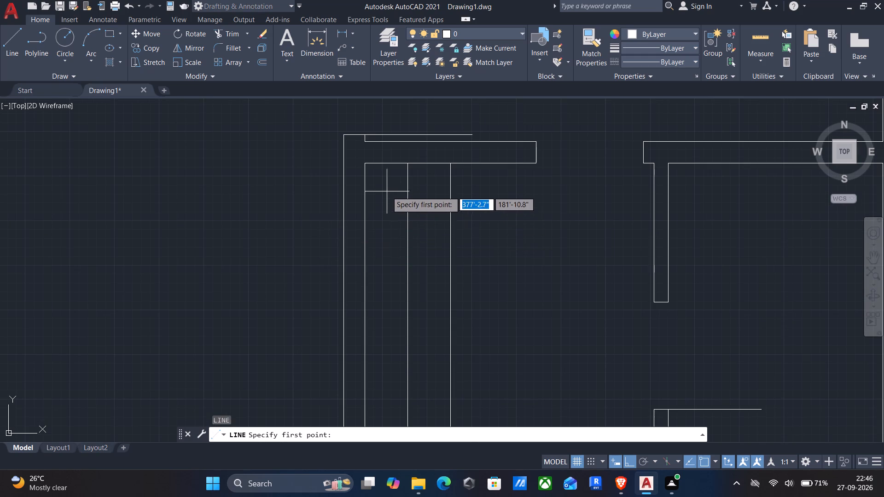
scroll(386, 191, up, 3)
scroll(367, 160, down, 2)
middle_drag(366, 160, 343, 250)
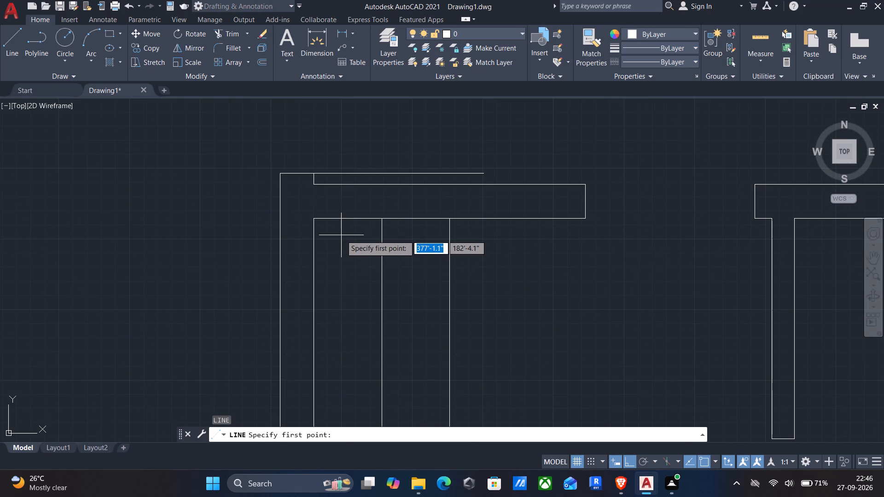
click(337, 230)
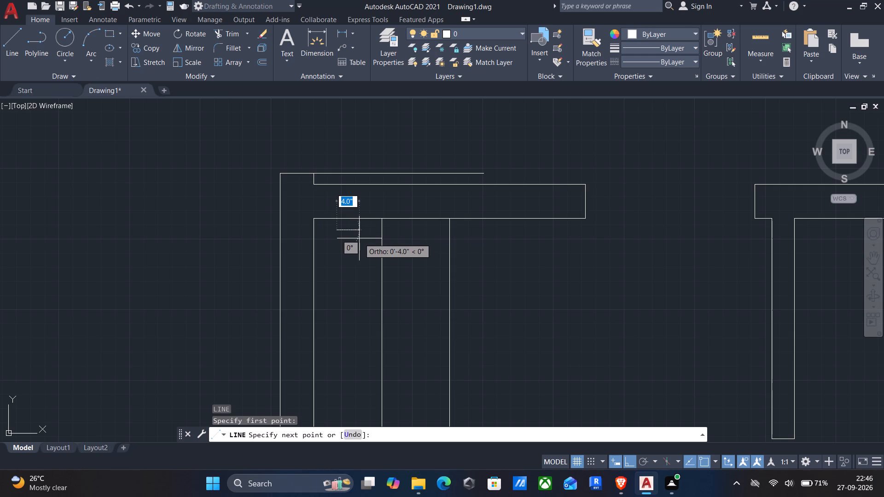
key(F8)
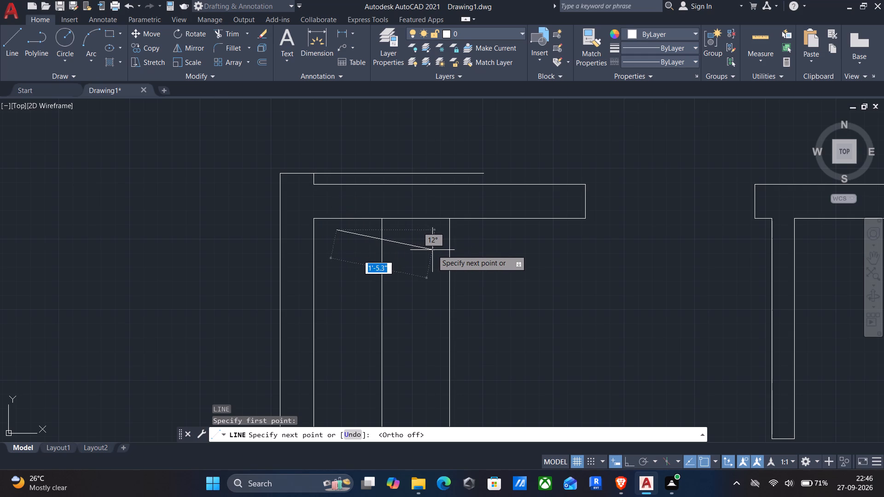
scroll(432, 250, up, 2)
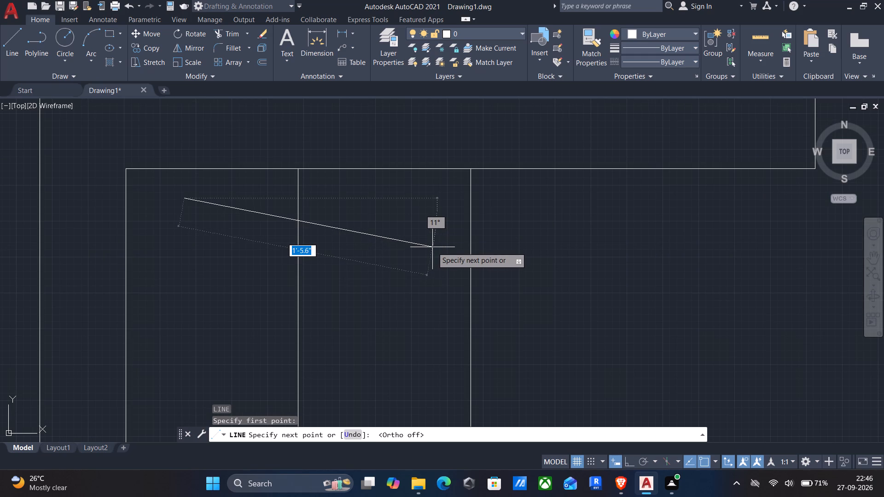
click(432, 247)
Continue the line about 0.6" straight down, and finish with a slanted segment about 1'-5.7" long back across the dividing line.
key(F8)
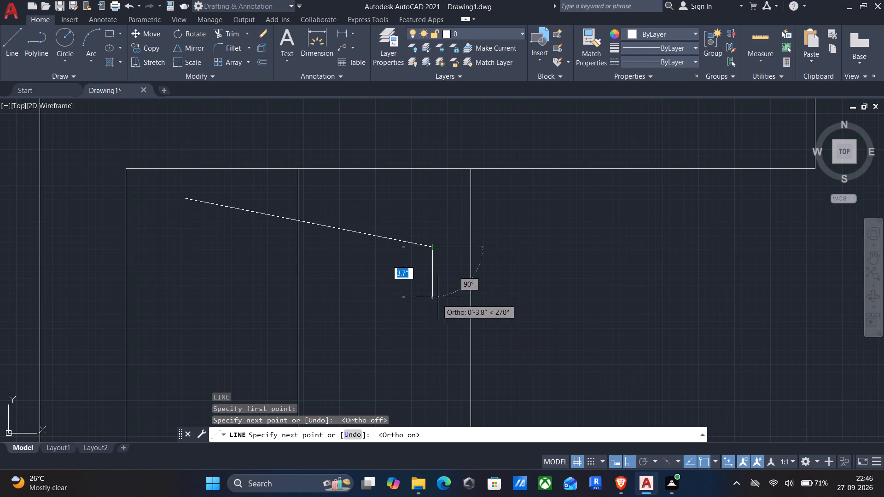
scroll(435, 263, up, 2)
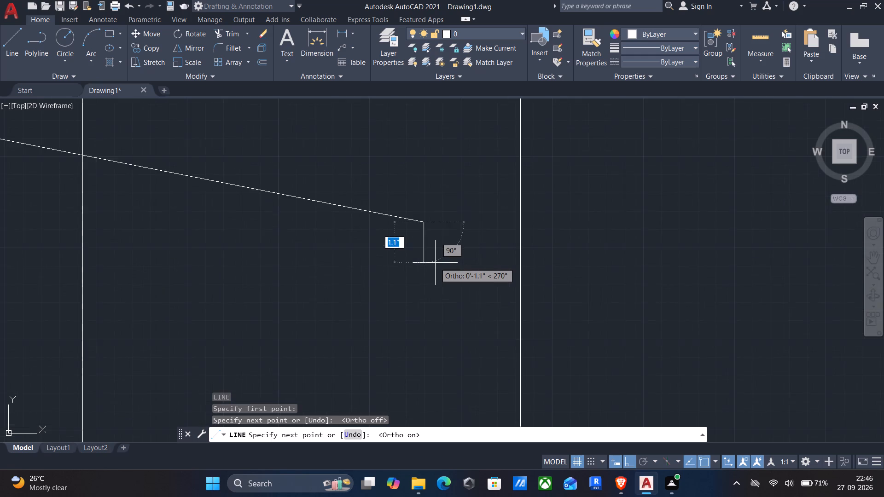
scroll(435, 263, up, 1)
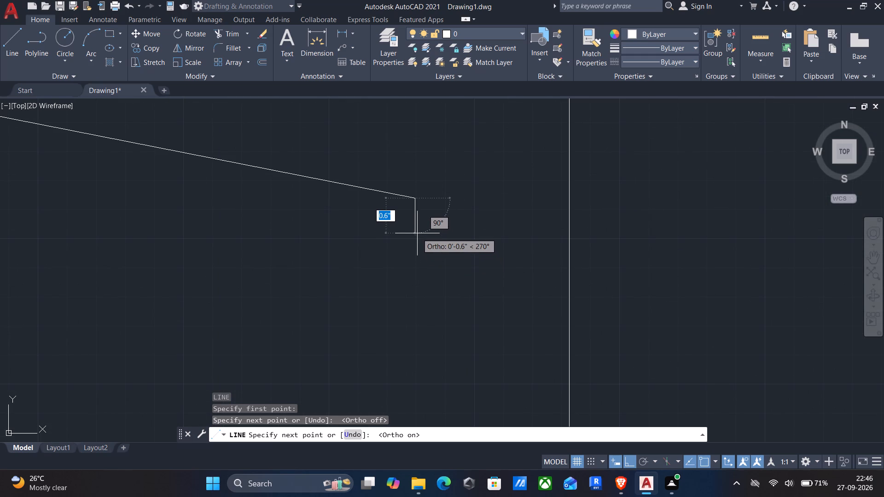
click(417, 233)
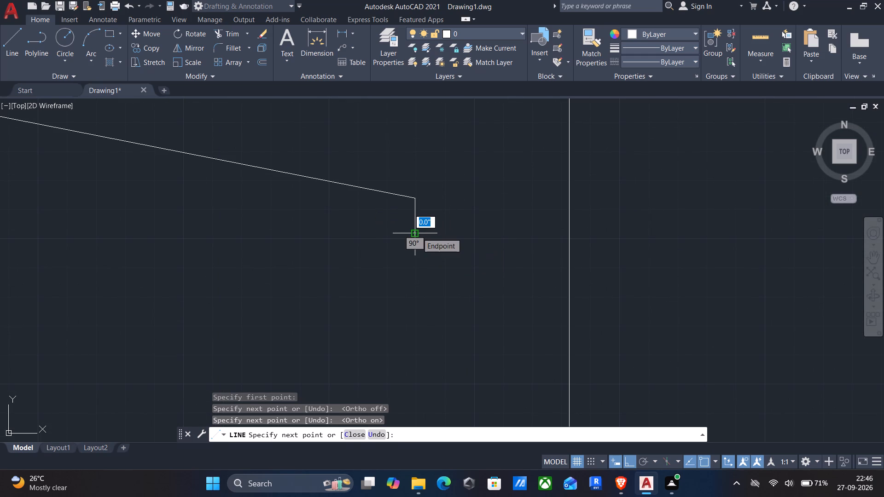
key(F8)
scroll(372, 258, down, 2)
middle_drag(250, 271, 378, 235)
scroll(379, 234, down, 1)
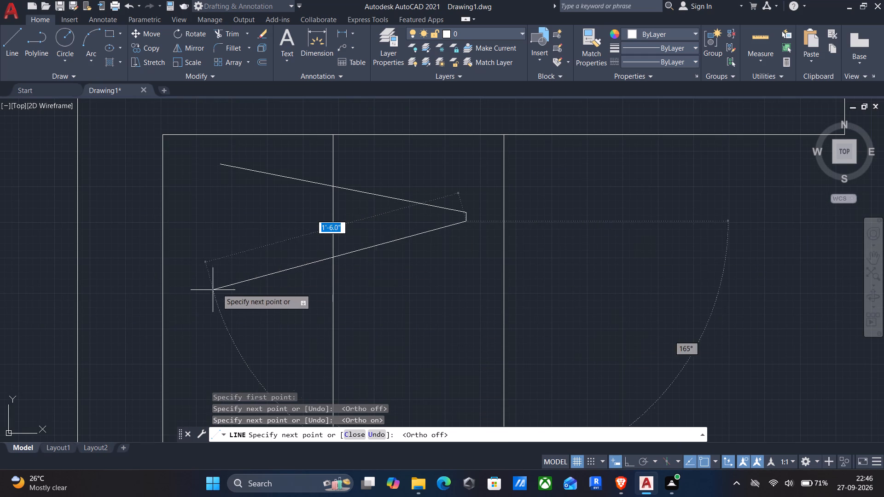
click(217, 252)
key(Return)
Join the two slanted lines and the short vertical line into one polyline.
drag(458, 279, 457, 273)
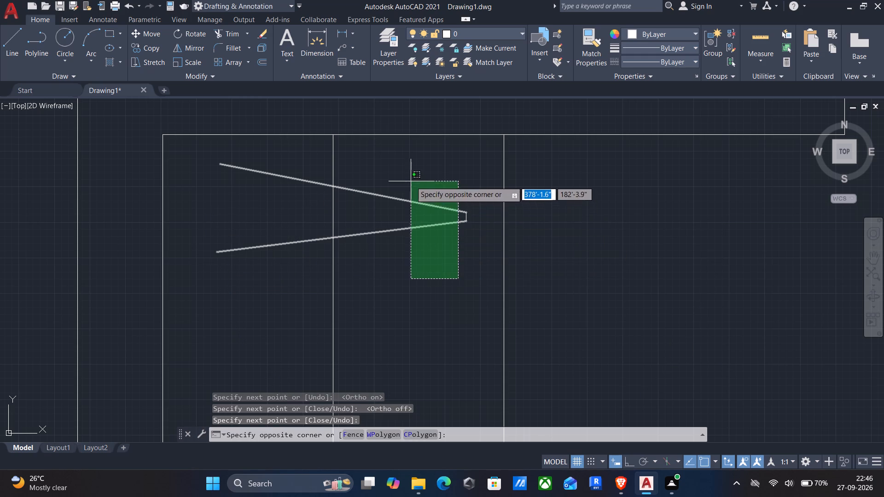
click(411, 181)
scroll(461, 246, up, 2)
drag(510, 246, 506, 228)
click(408, 140)
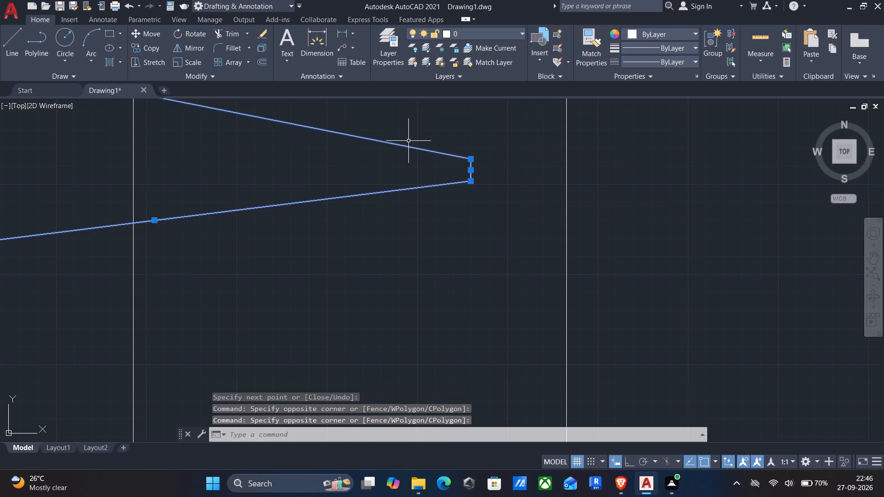
key(j)
key(Return)
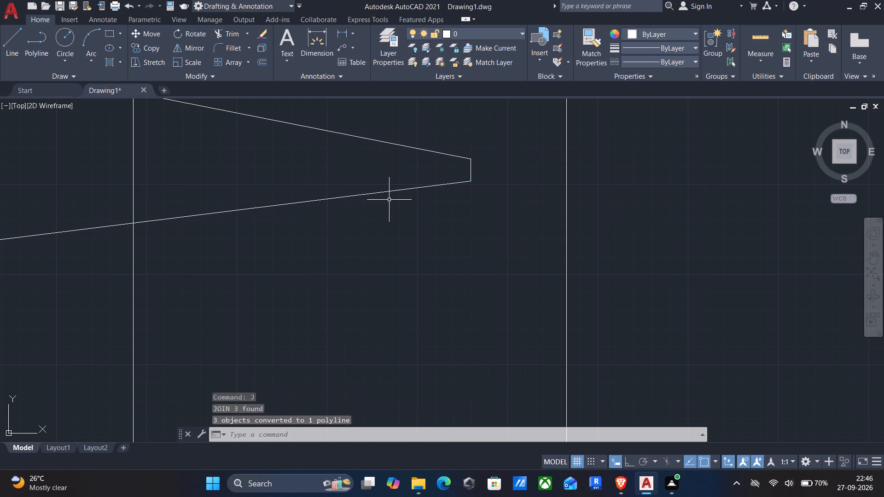
Offset the joined V-shaped polyline outward by 1".
key(o)
key(Return)
click(366, 190)
click(374, 284)
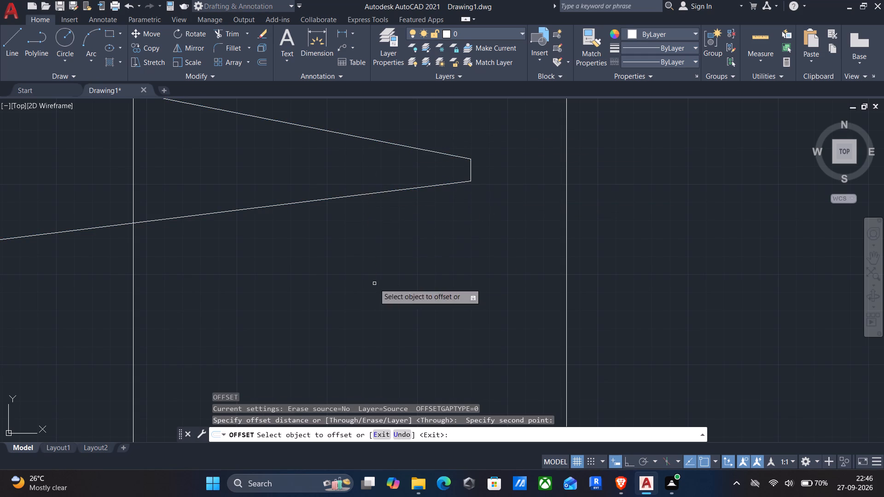
click(337, 196)
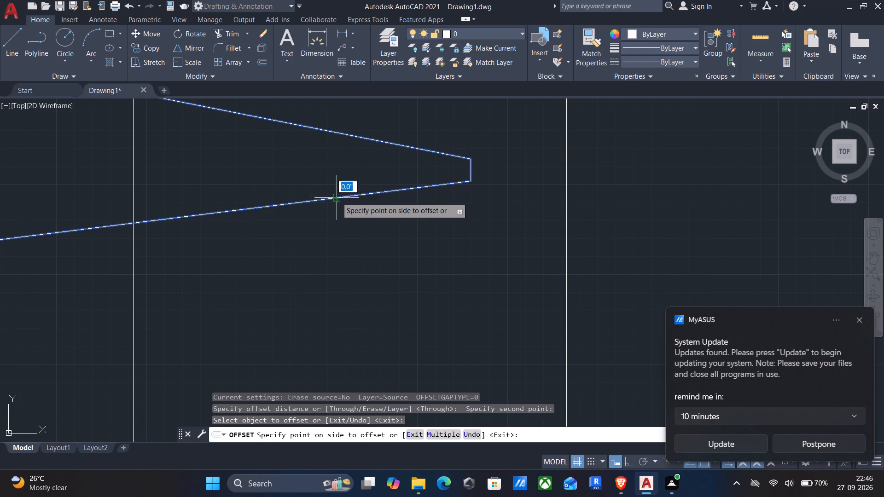
key(1)
key(shift+quotedbl)
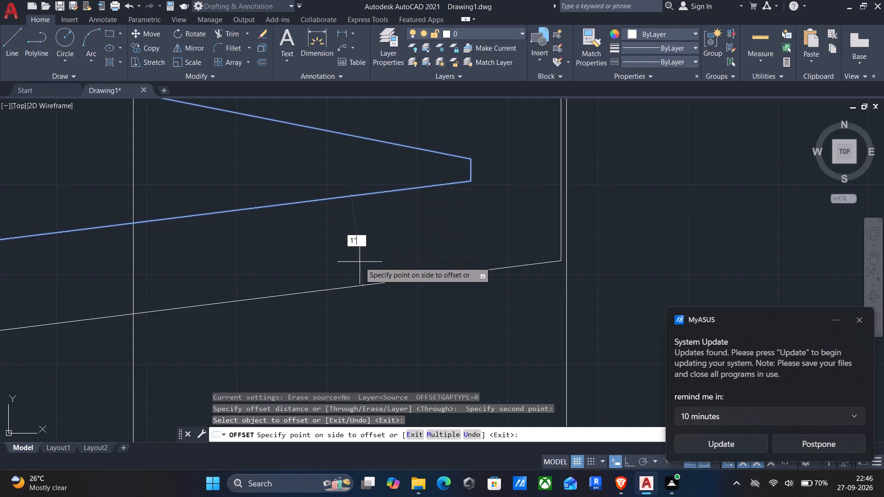
key(Return)
scroll(360, 262, down, 1)
middle_drag(348, 302, 353, 276)
scroll(356, 267, down, 2)
middle_drag(351, 295, 380, 256)
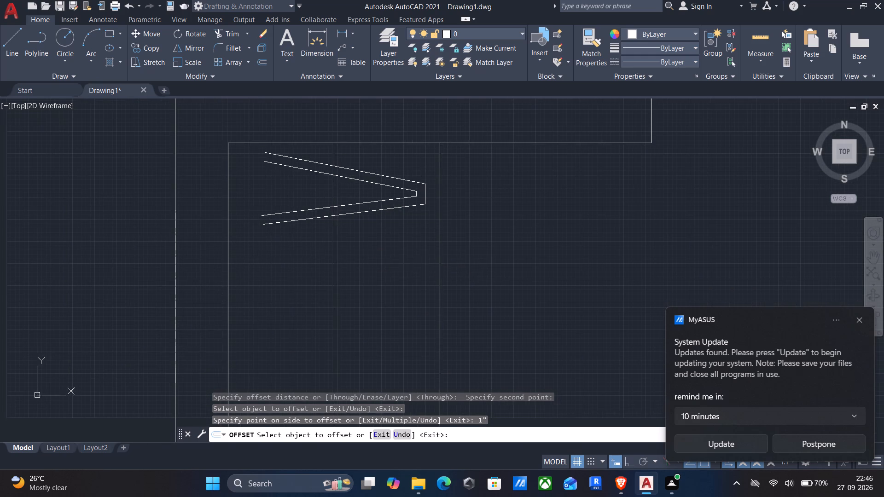
key(Return)
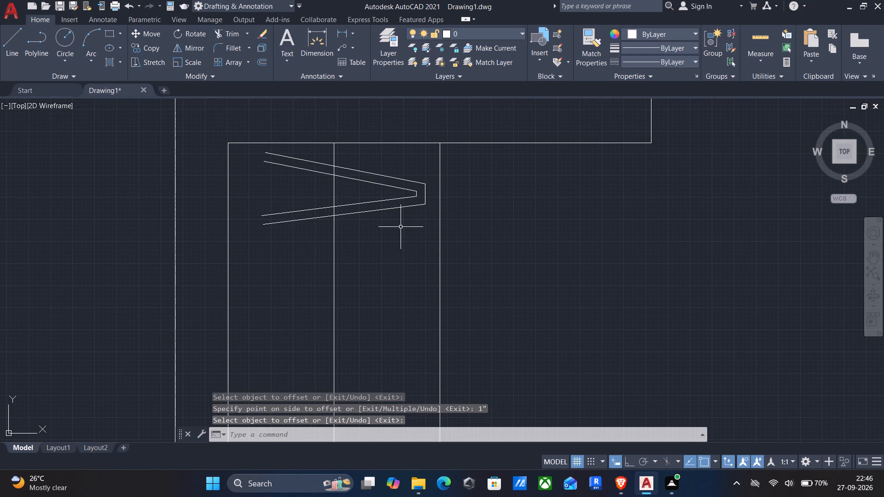
Create a path array of both V-shaped polylines along the vertical dividing line of the left strip.
click(411, 239)
click(370, 159)
scroll(356, 198, down, 1)
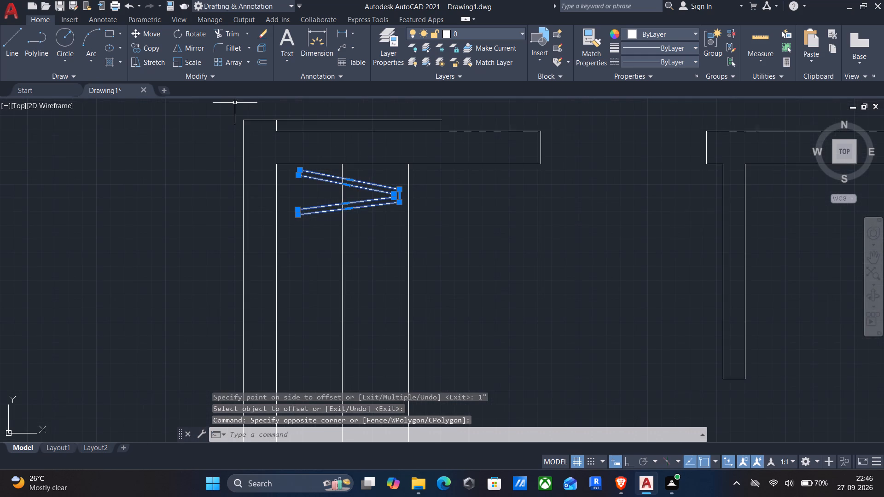
text(ar)
key(r)
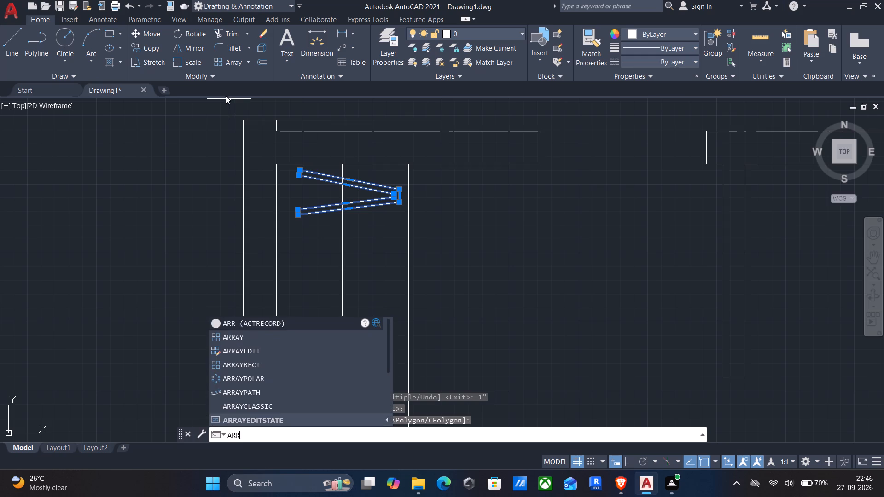
click(233, 336)
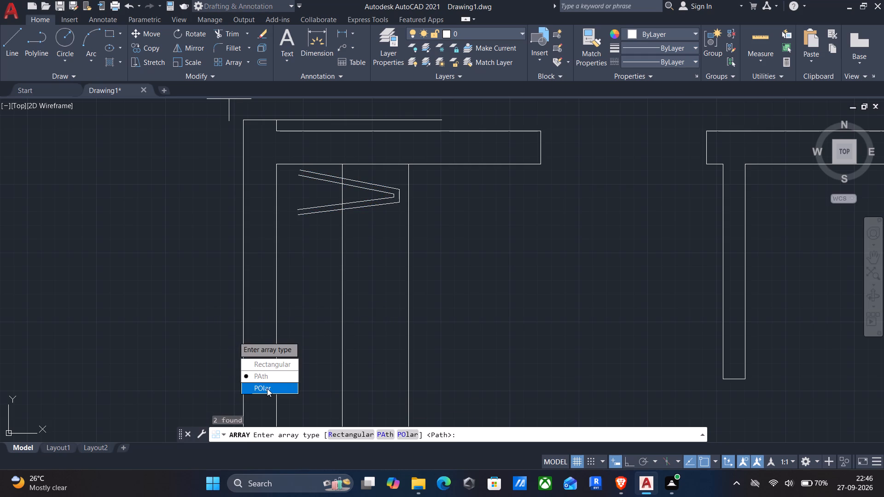
drag(260, 380, 233, 336)
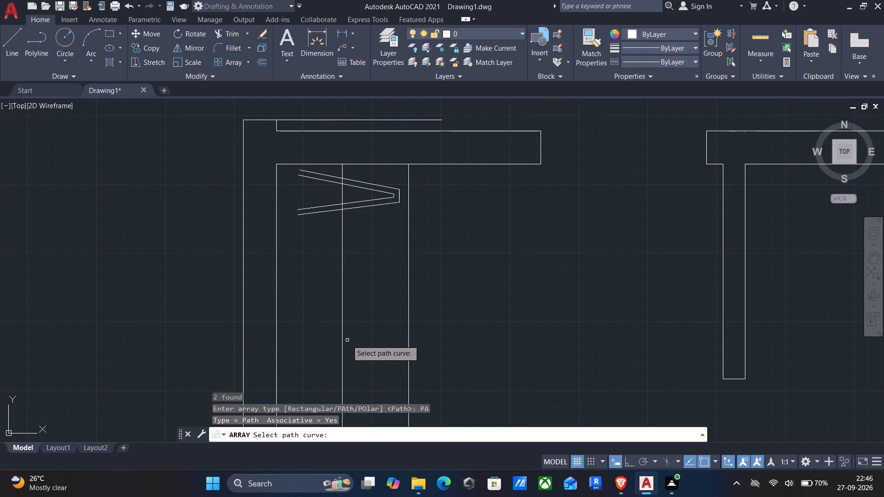
click(343, 347)
scroll(295, 347, down, 2)
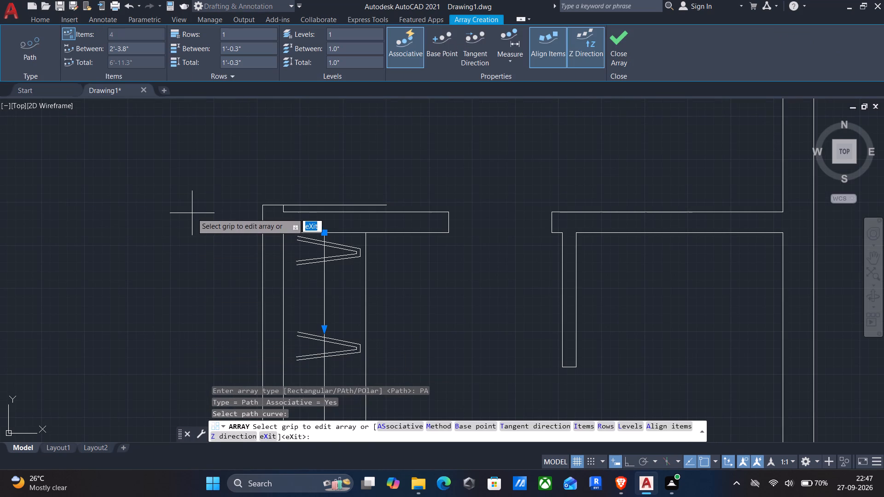
Set the path array to the Divide method with 8 items.
click(510, 59)
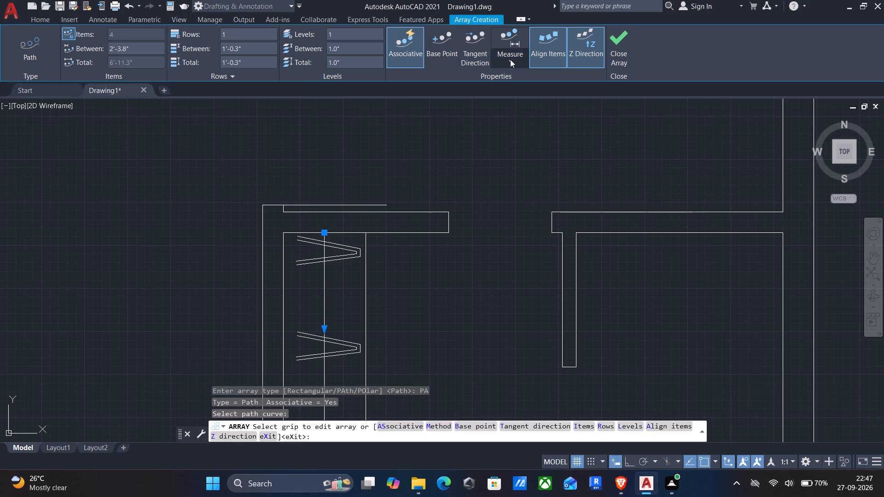
click(508, 76)
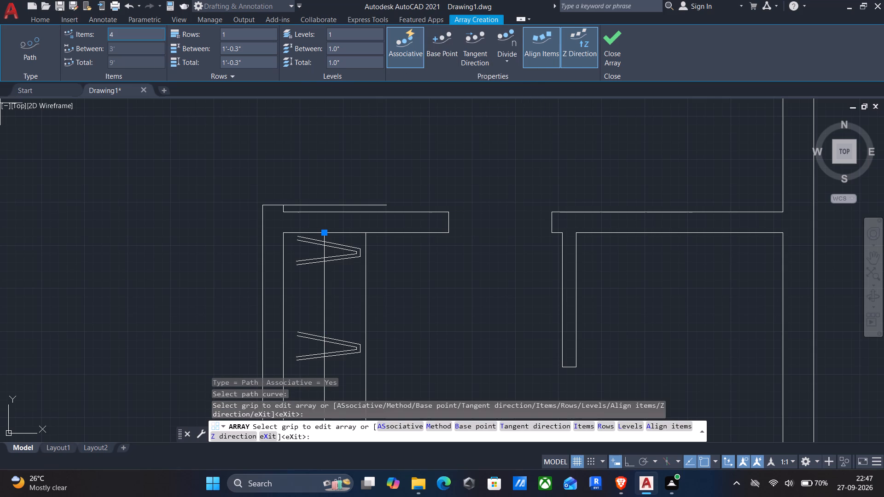
drag(155, 35, 47, 19)
scroll(91, 127, down, 2)
middle_drag(99, 197, 169, 138)
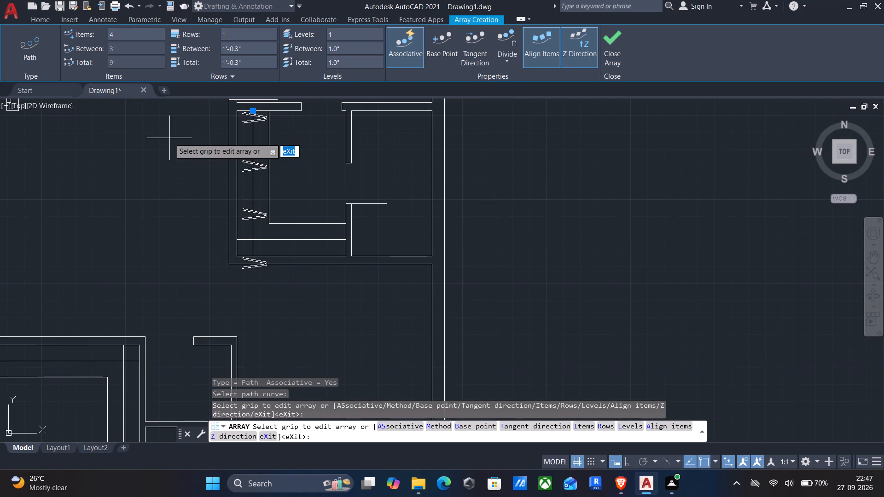
middle_drag(182, 152, 180, 176)
middle_click(180, 178)
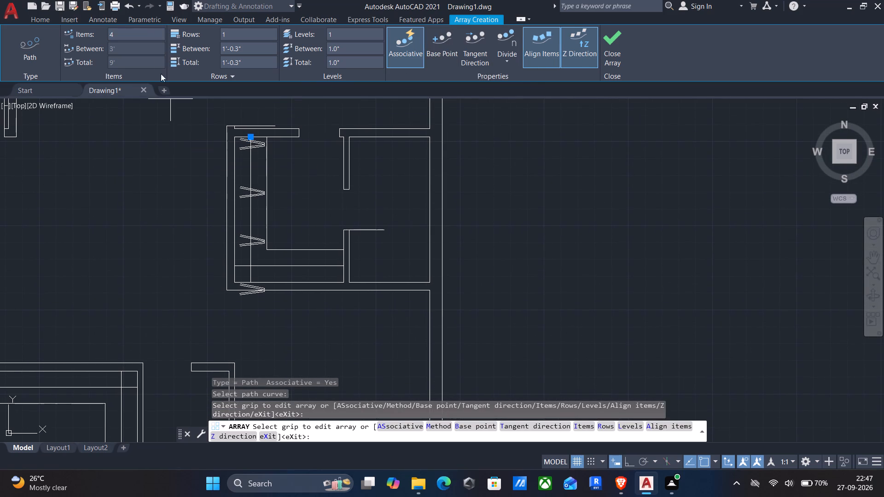
drag(131, 35, 82, 30)
text(8')
key(BackSpace)
key(Return)
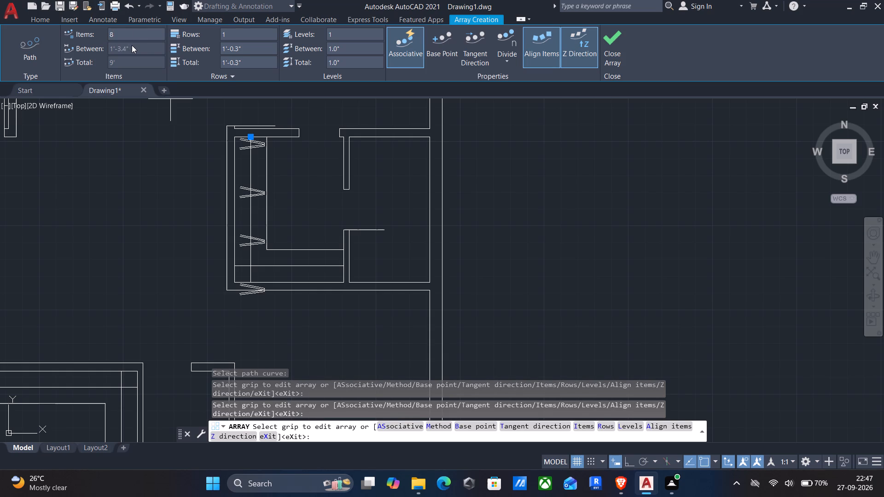
Set the array's row spacing to 6".
scroll(186, 97, down, 2)
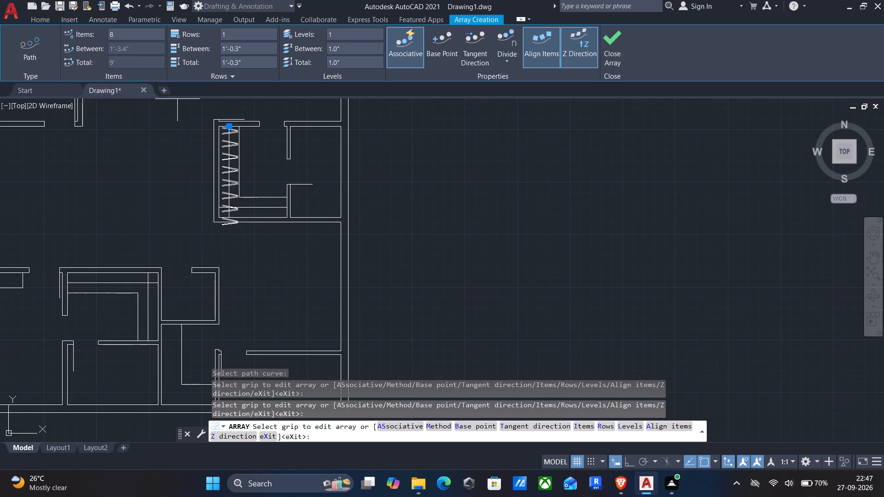
drag(264, 47, 177, 54)
text(6")
key(Return)
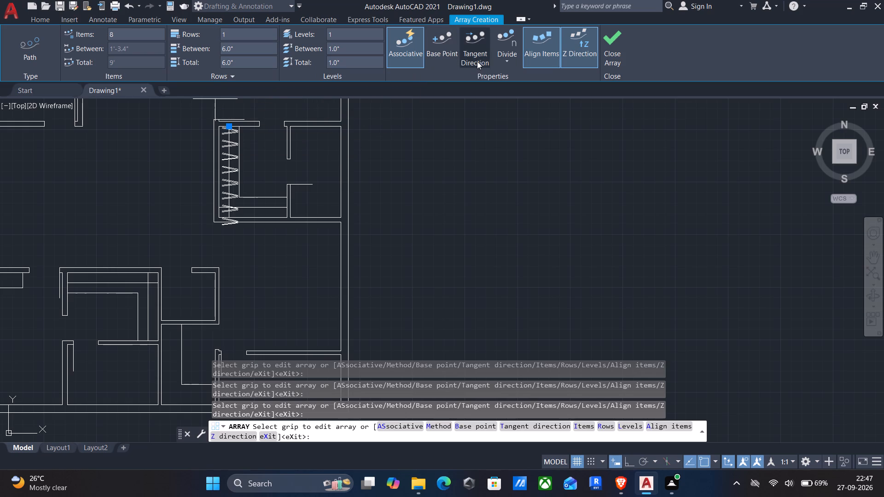
Switch the path array to the Measure method with an item spacing of 1'.
click(499, 58)
click(516, 99)
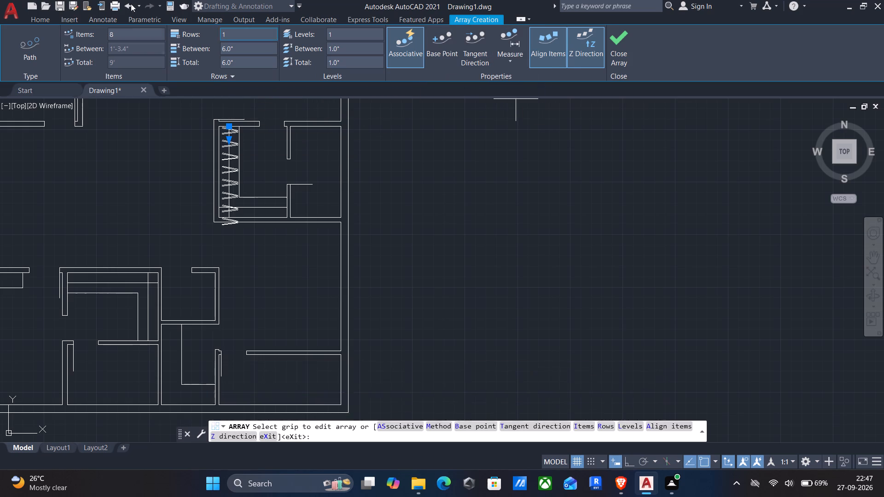
drag(135, 49, 41, 42)
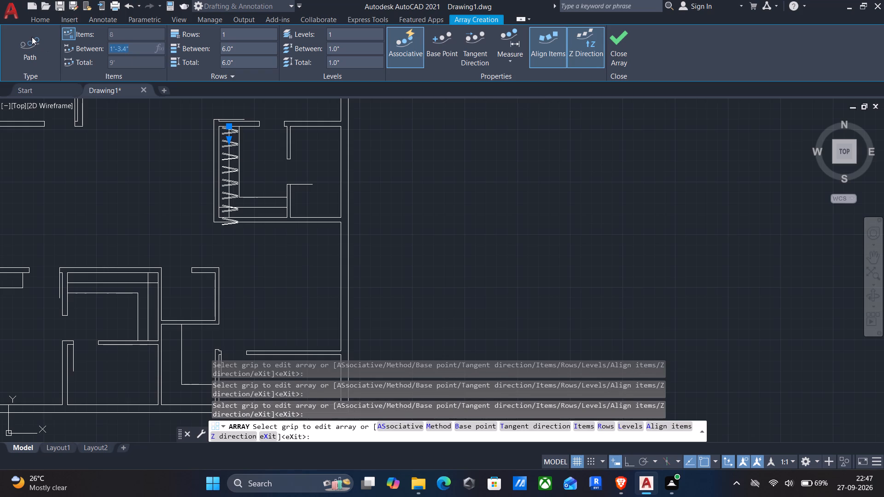
text(1')
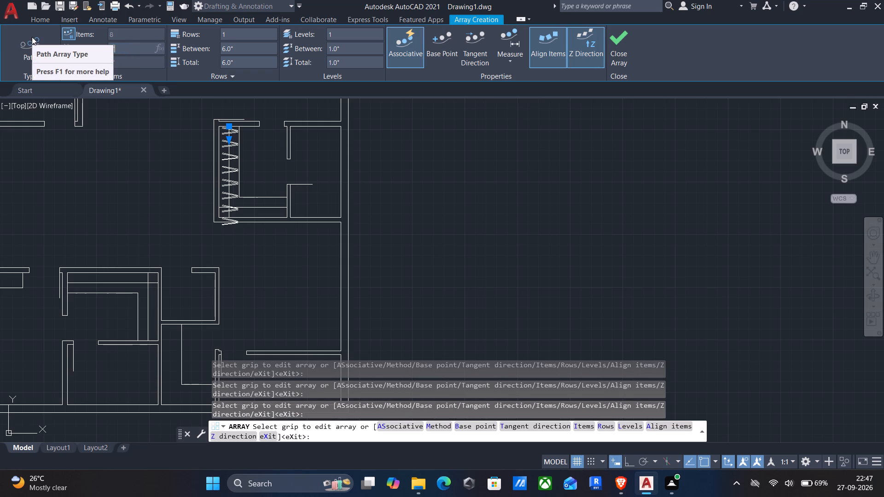
key(Return)
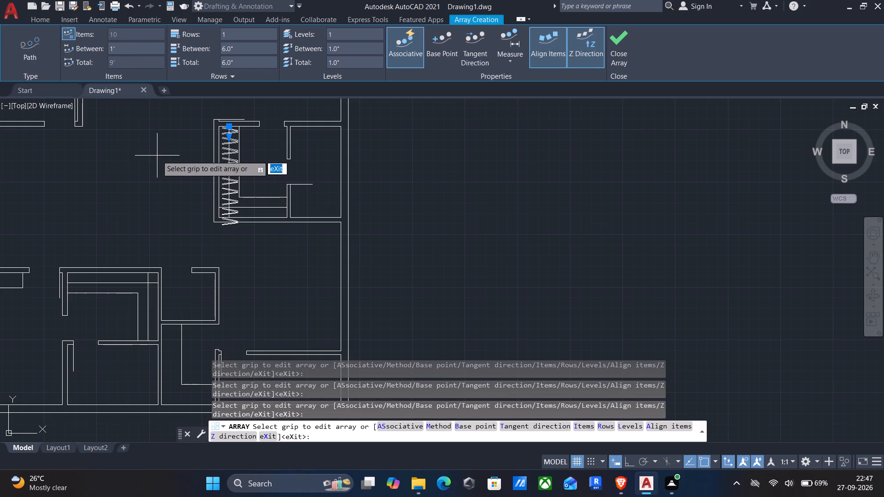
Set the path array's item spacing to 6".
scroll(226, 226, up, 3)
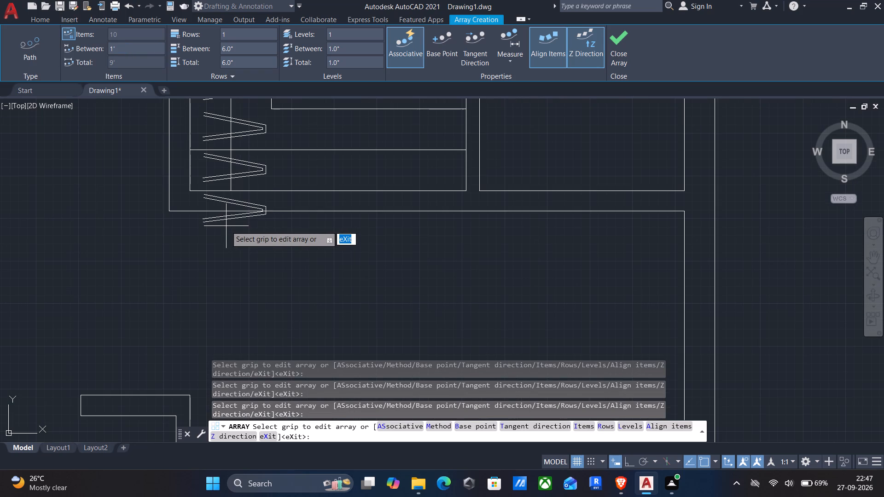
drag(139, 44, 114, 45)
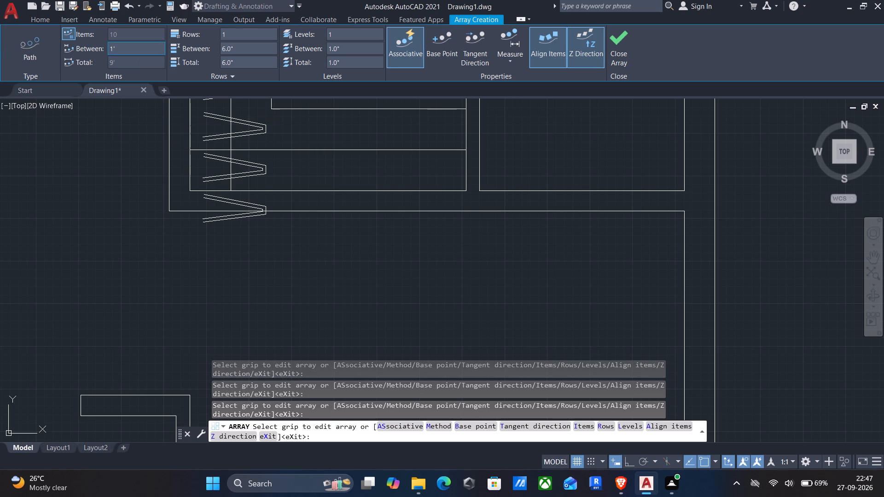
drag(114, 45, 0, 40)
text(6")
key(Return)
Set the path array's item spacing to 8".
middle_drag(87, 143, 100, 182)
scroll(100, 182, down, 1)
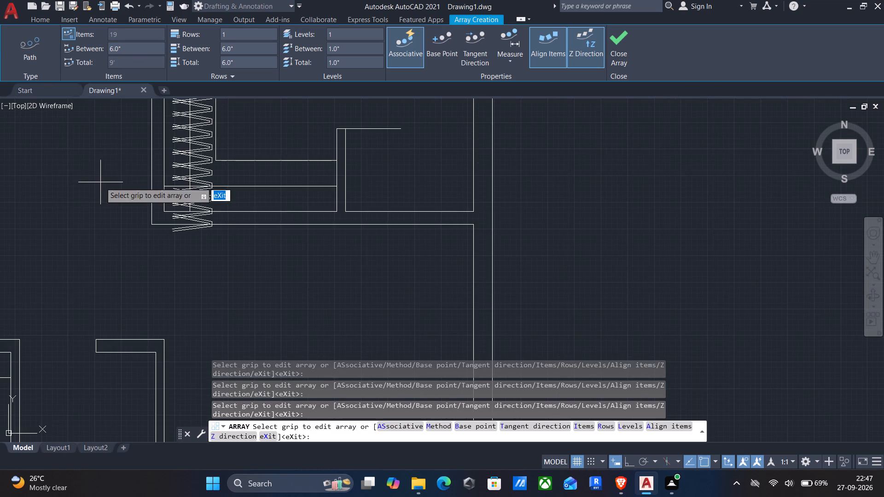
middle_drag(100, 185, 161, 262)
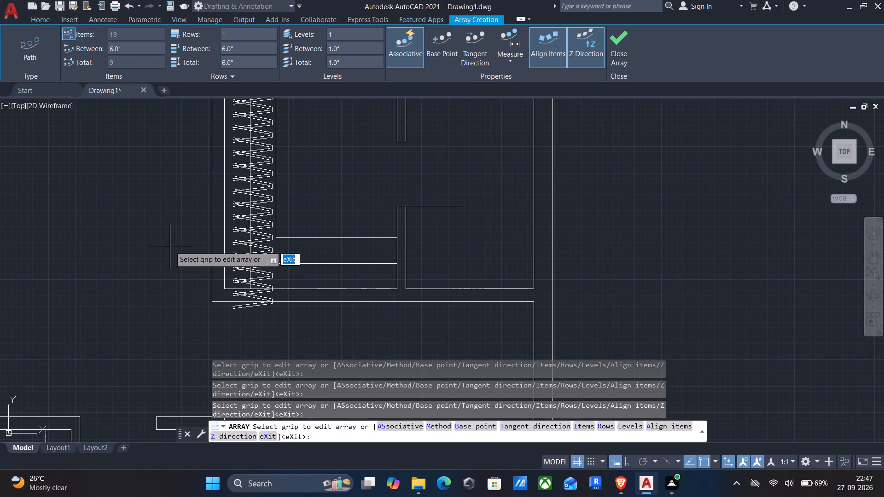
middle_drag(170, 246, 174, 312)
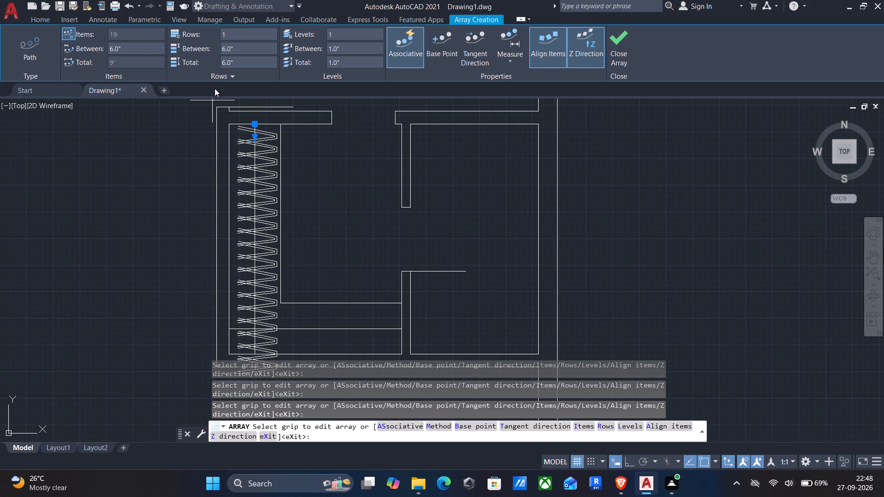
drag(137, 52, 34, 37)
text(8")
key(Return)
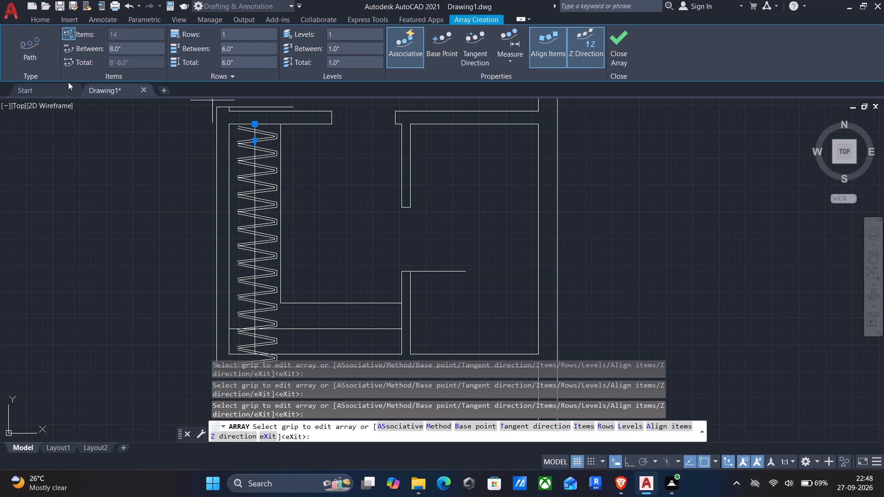
Set the path array's item spacing to 9" and finish the array.
drag(128, 50, 0, 37)
key(9)
key(shift+quotedbl)
key(Return)
scroll(62, 149, down, 1)
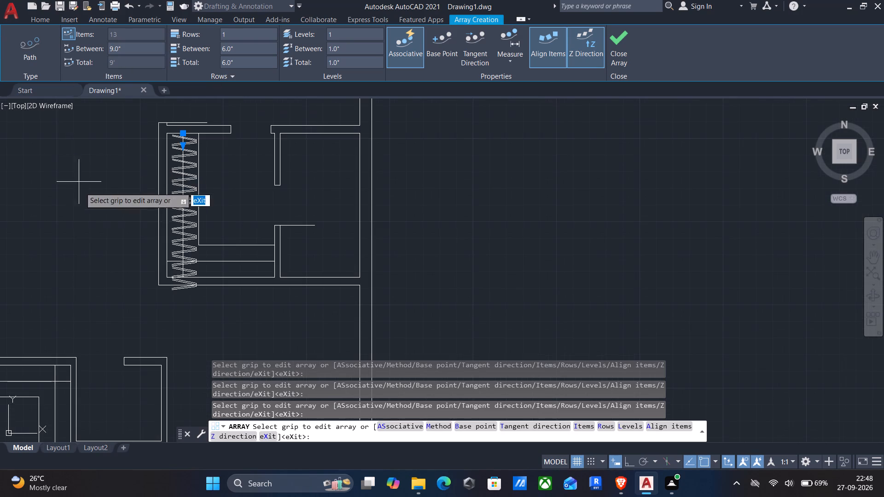
middle_drag(87, 202, 114, 177)
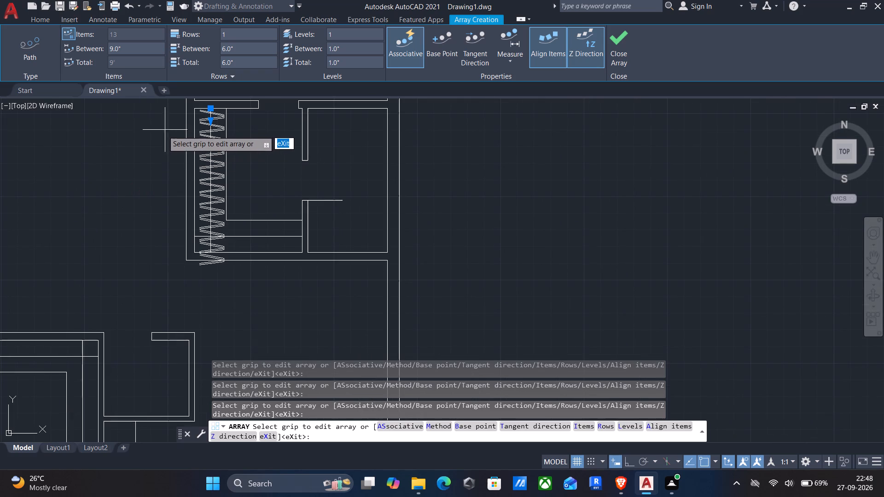
middle_drag(159, 134, 155, 173)
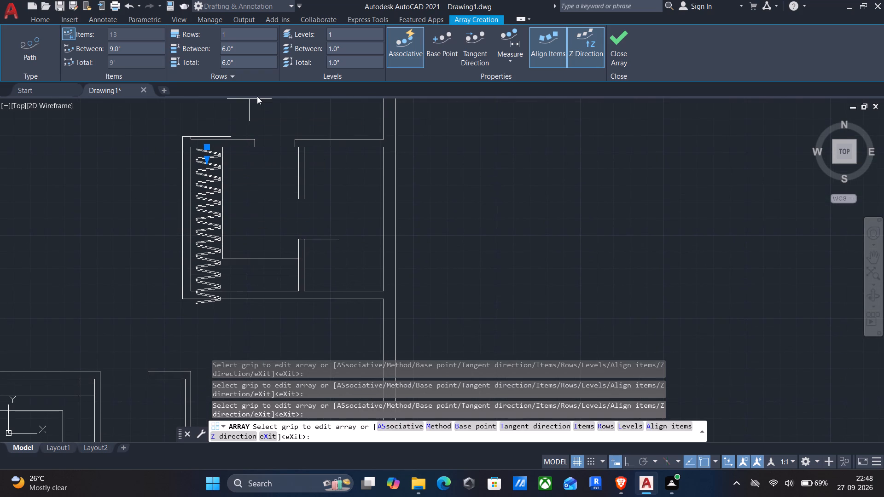
key(Return)
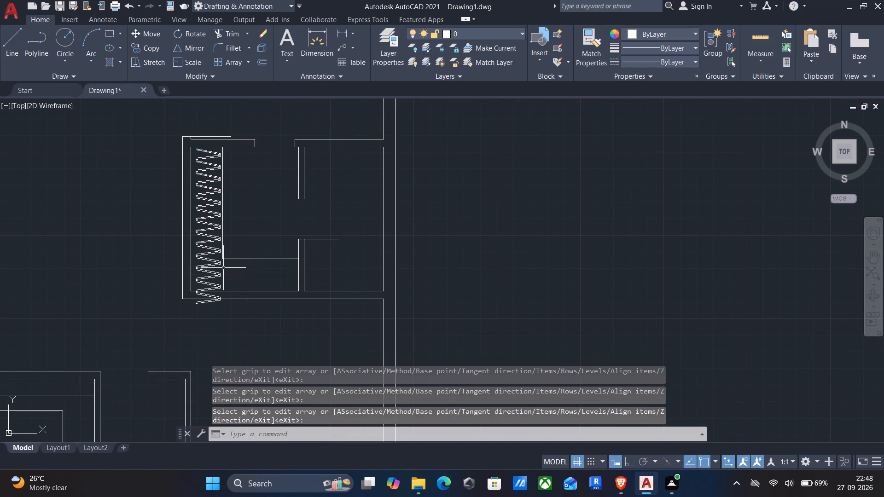
Explode the path array of V-shaped polylines.
click(215, 262)
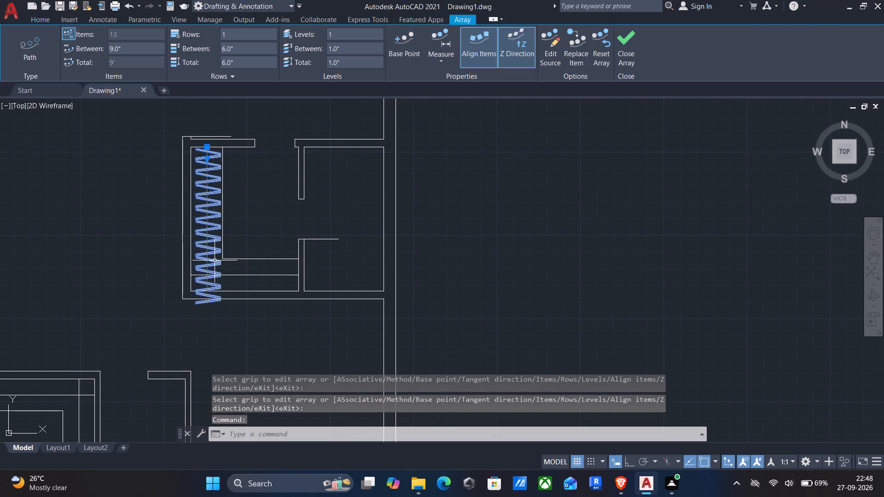
key(x)
key(Return)
Delete the two lowest pairs of V-shaped polylines, which cross the room's bottom wall.
scroll(204, 312, up, 3)
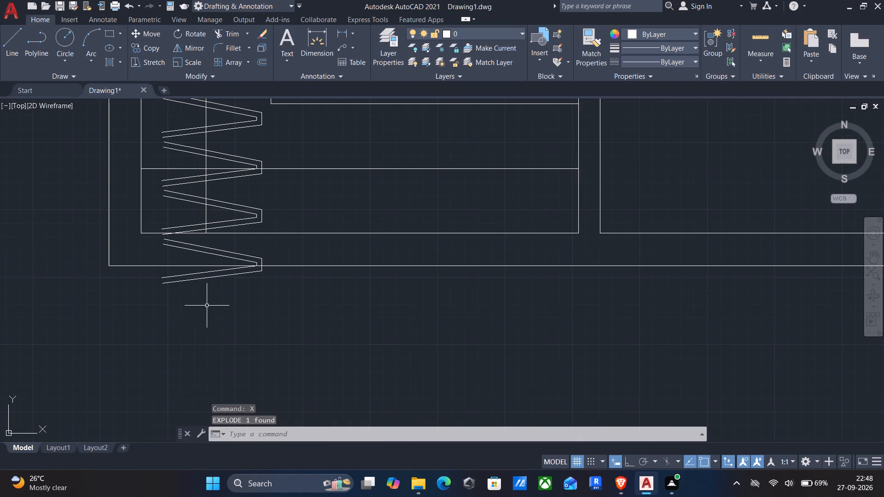
middle_drag(205, 292, 225, 342)
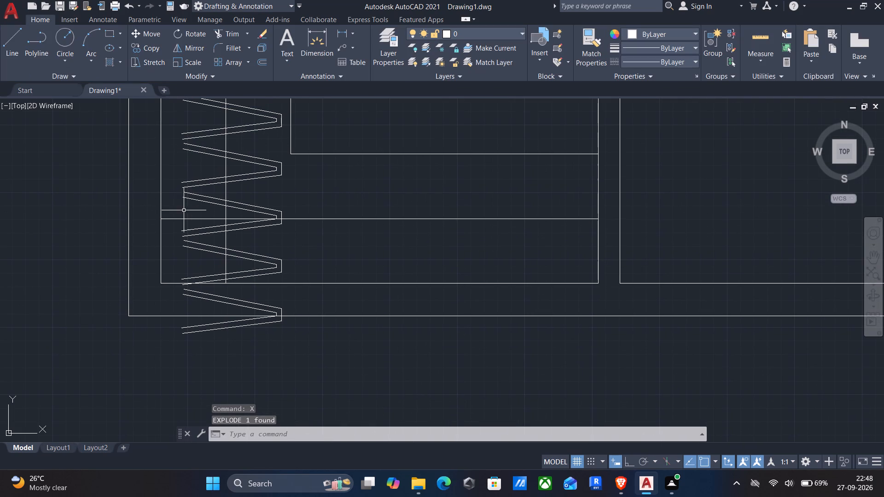
click(177, 208)
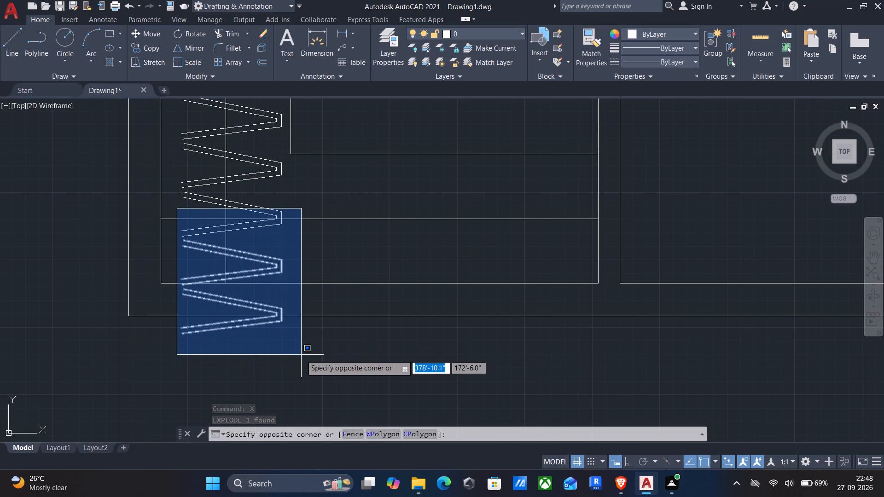
click(302, 355)
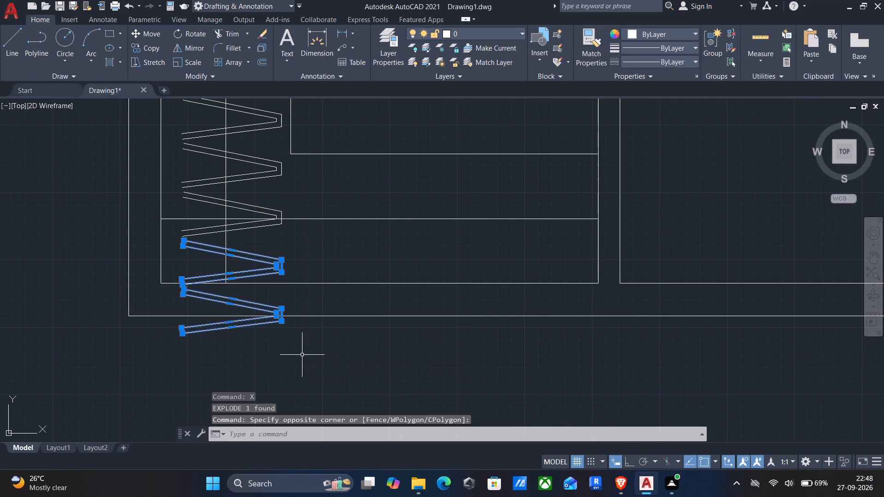
key(Delete)
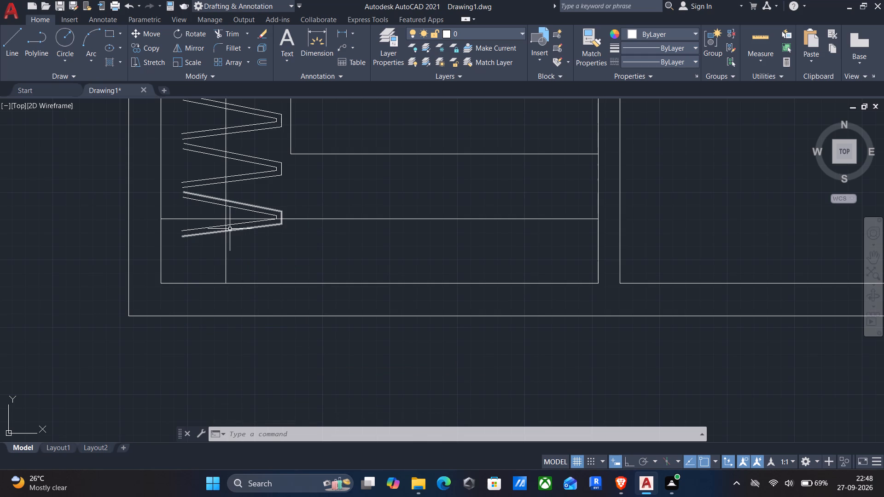
Copy the V-shaped column with its centre and side lines from its centre line's upper end to the lower-middle room's east strip.
scroll(230, 229, down, 1)
middle_drag(231, 227, 231, 289)
scroll(231, 289, down, 2)
middle_drag(238, 242, 236, 269)
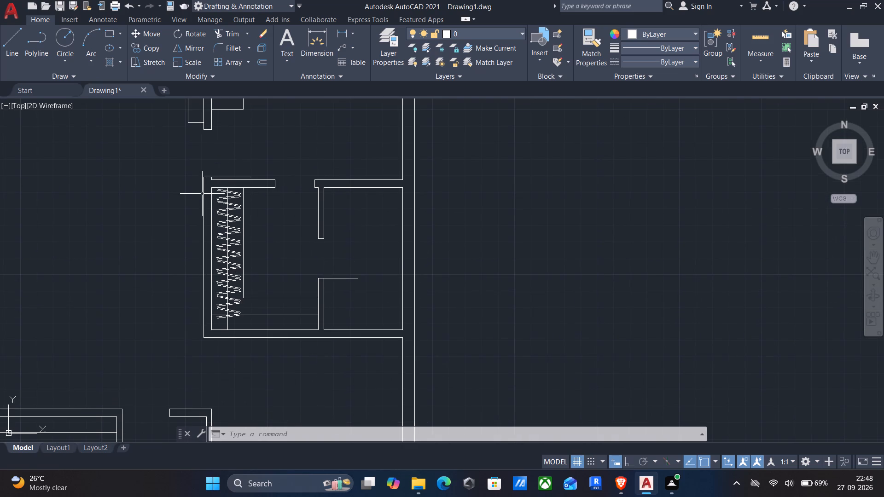
scroll(223, 190, up, 2)
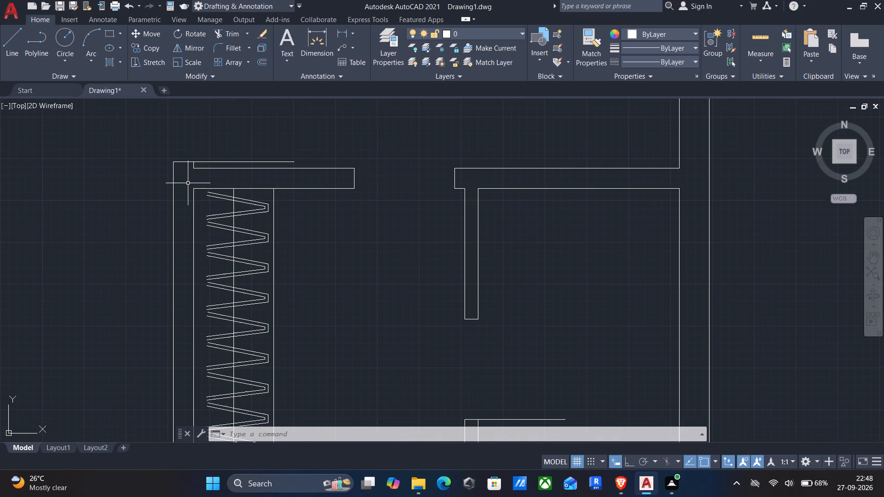
click(187, 183)
scroll(200, 256, down, 2)
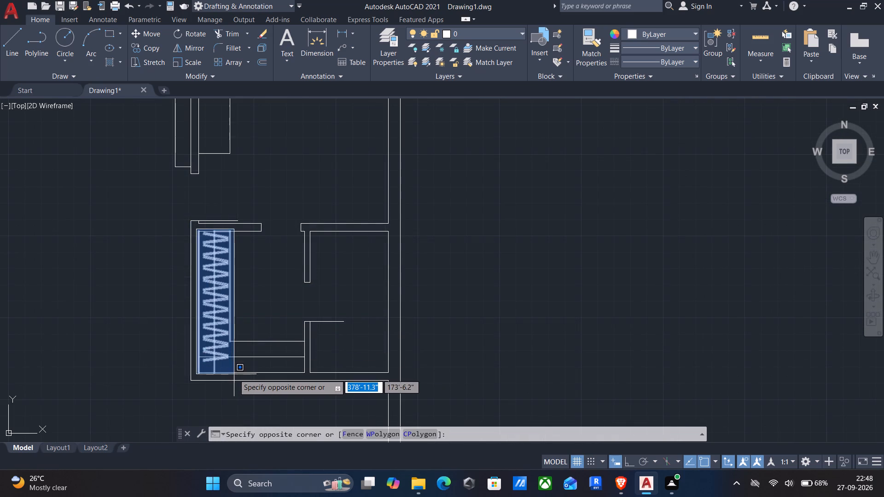
scroll(234, 374, up, 2)
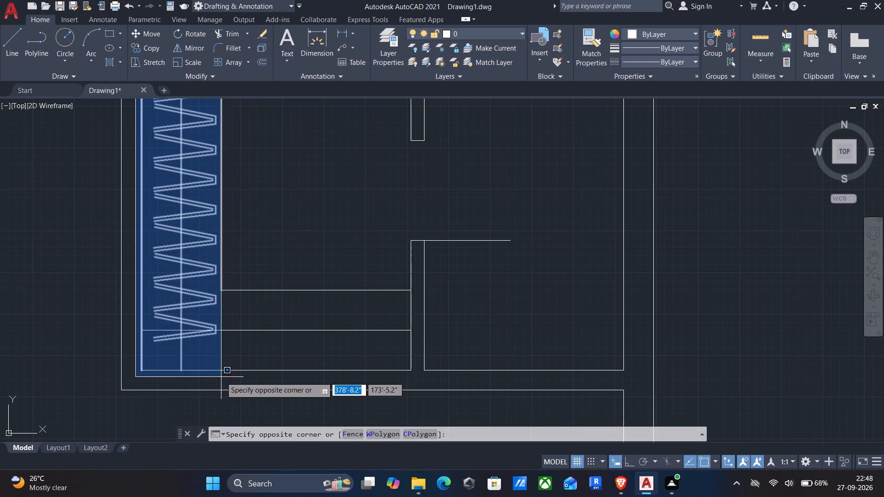
click(219, 377)
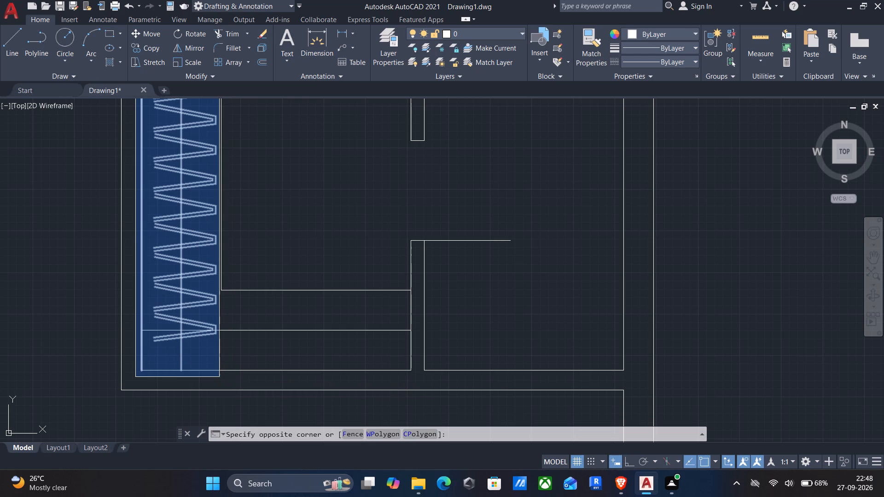
scroll(168, 341, down, 2)
middle_drag(152, 321, 204, 344)
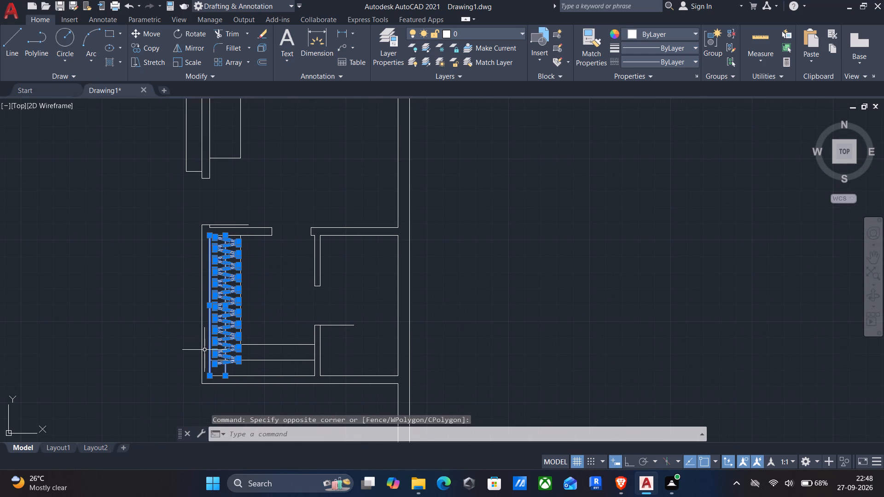
key(c)
key(o)
key(Return)
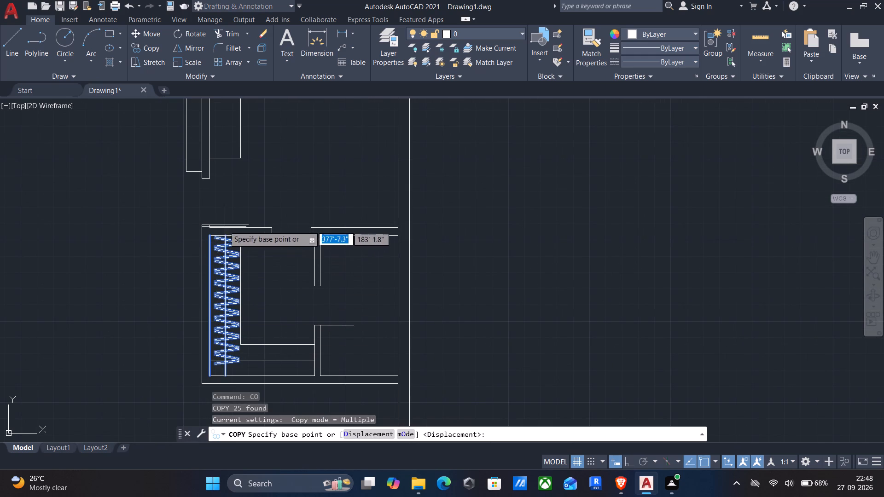
scroll(222, 238, up, 2)
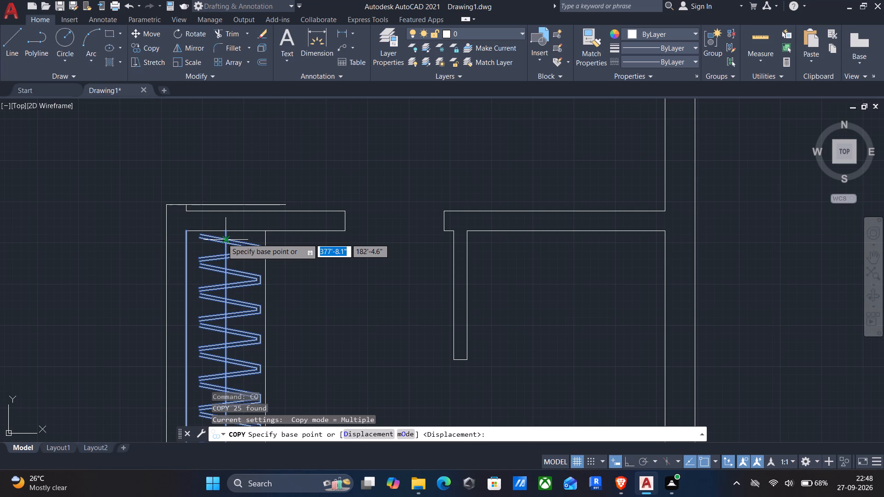
click(225, 229)
scroll(202, 279, down, 2)
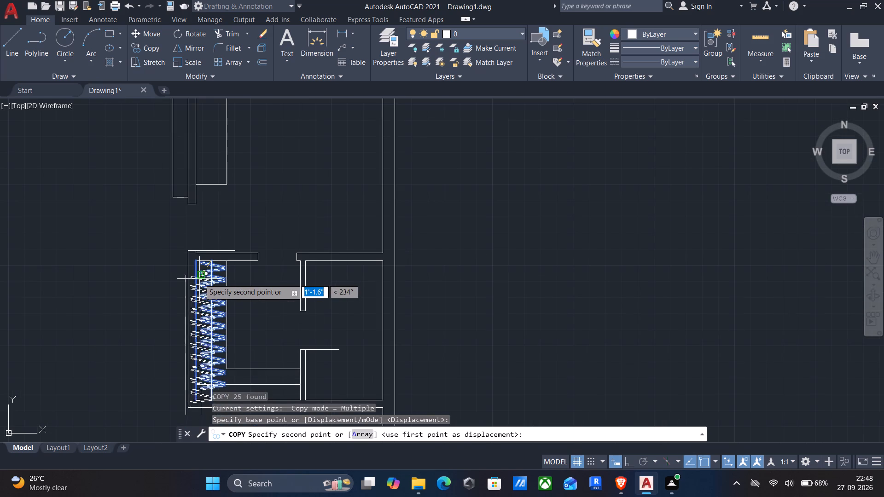
middle_drag(199, 278, 262, 206)
scroll(262, 205, down, 1)
middle_drag(209, 257, 296, 205)
middle_drag(297, 206, 372, 172)
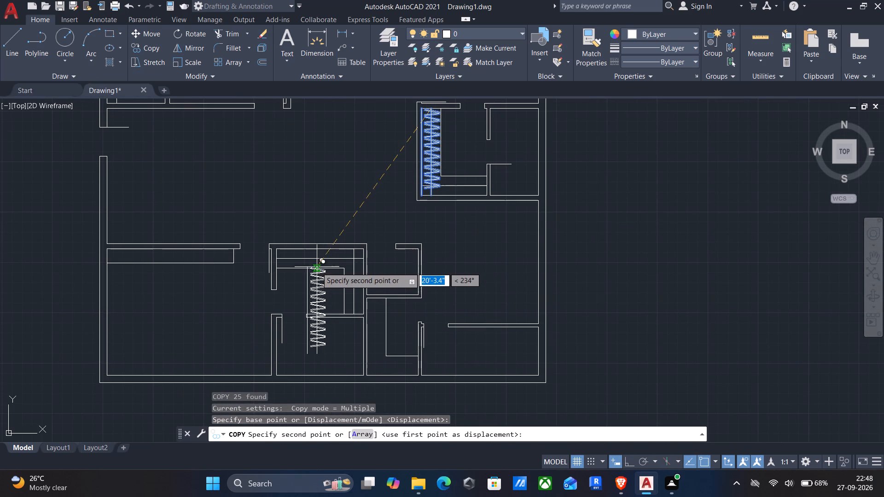
scroll(361, 256, up, 3)
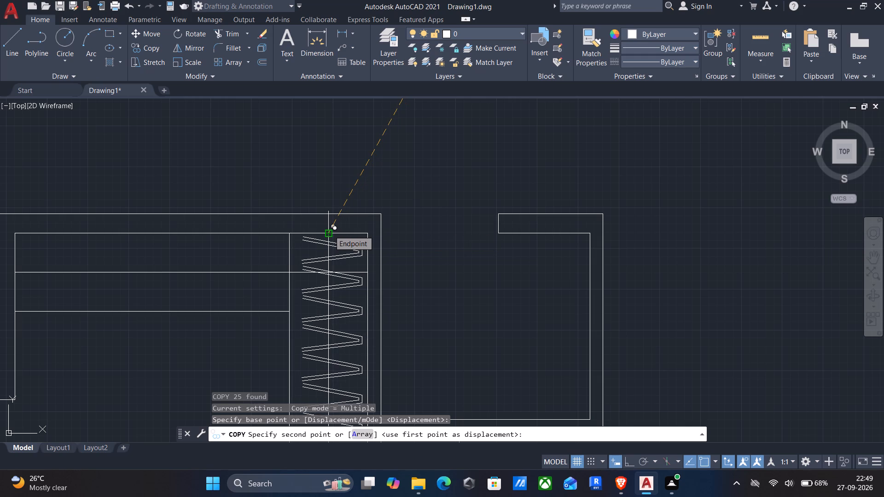
click(329, 231)
Place another copy at the top midpoint of the vertical strip in the small room along the plan's west wall.
scroll(320, 229, down, 3)
middle_drag(263, 225, 373, 322)
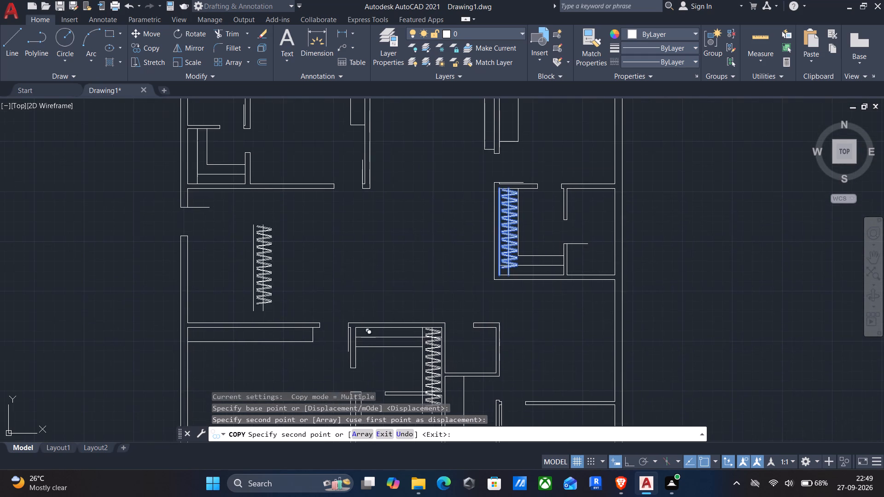
middle_drag(326, 257, 378, 347)
scroll(229, 214, up, 3)
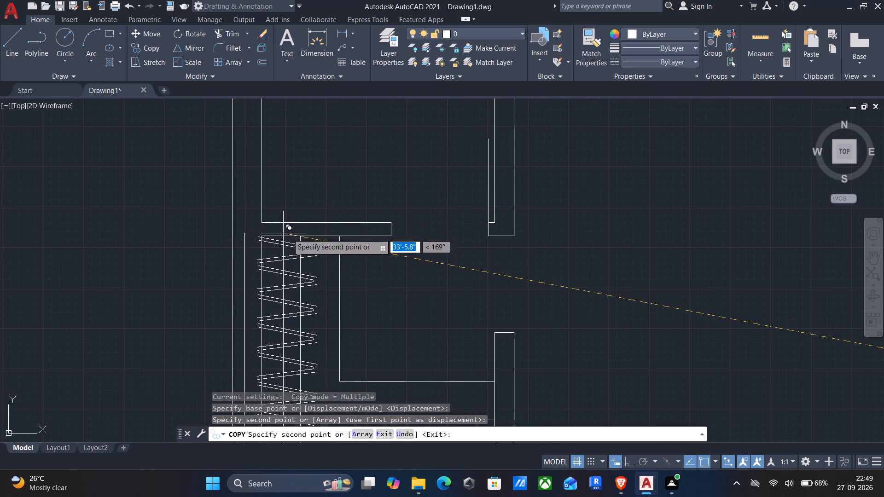
click(299, 239)
Place a spare copy of the V-shaped column in the empty area west of the plan and finish copying.
scroll(291, 242, down, 3)
middle_drag(206, 237, 237, 221)
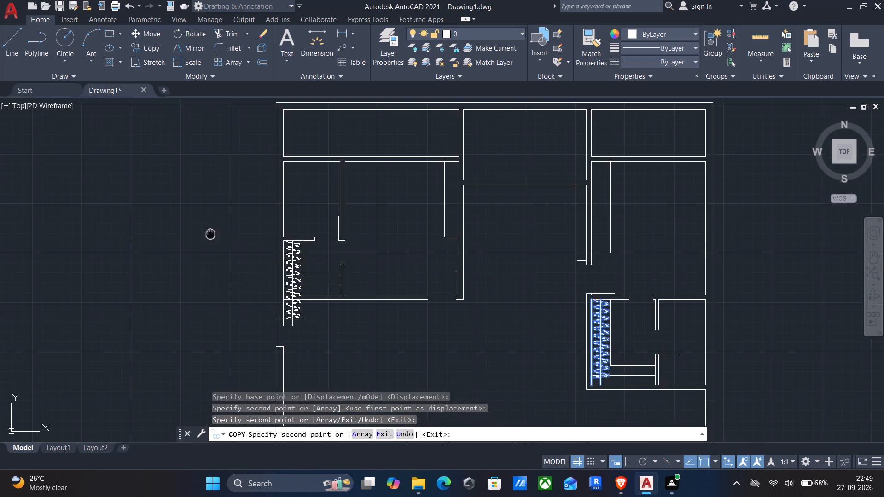
middle_drag(237, 221, 348, 193)
click(268, 196)
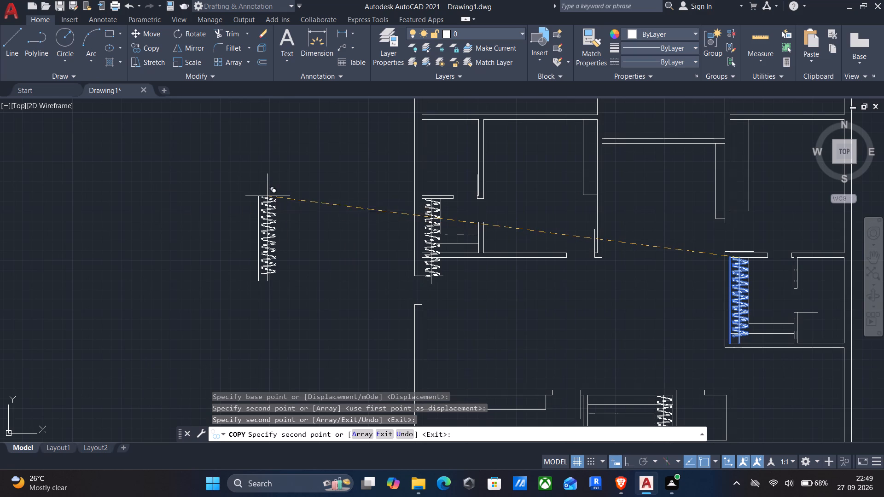
key(Escape)
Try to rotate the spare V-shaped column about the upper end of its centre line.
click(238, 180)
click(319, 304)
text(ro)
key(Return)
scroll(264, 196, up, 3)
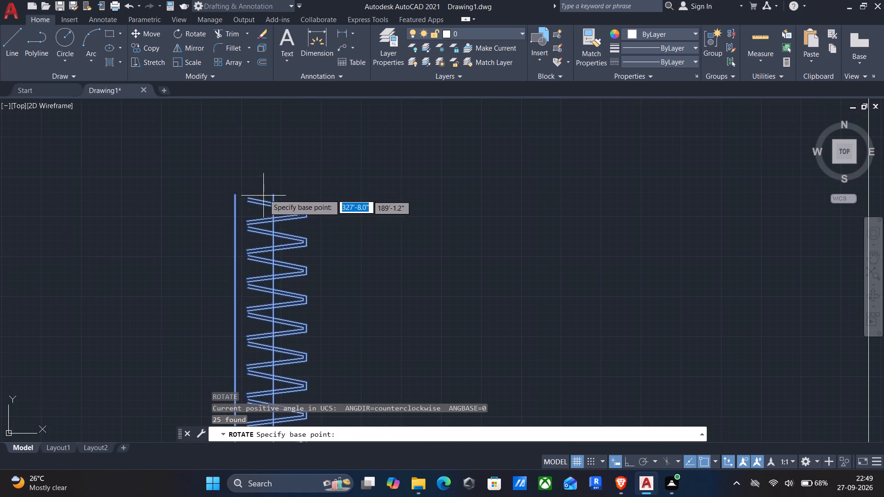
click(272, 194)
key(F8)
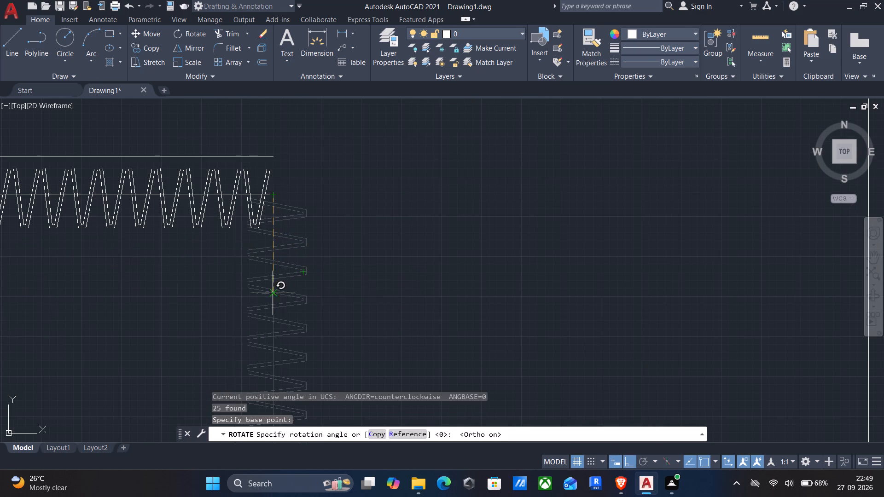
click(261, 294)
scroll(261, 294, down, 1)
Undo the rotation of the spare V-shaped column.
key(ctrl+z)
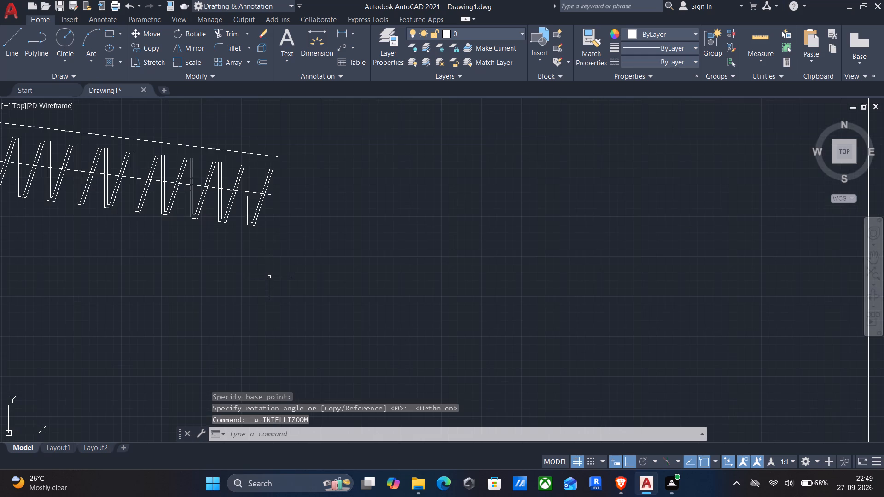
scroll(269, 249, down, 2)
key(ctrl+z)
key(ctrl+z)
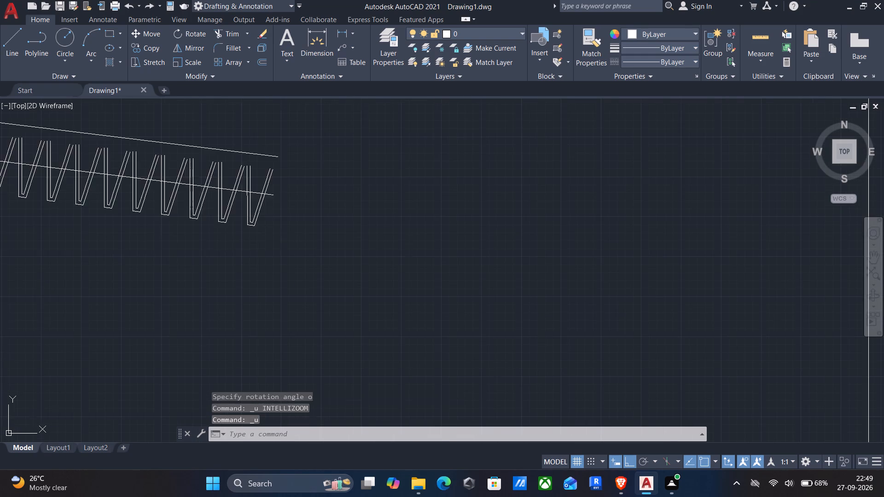
Rotate the spare V-shaped column 90° clockwise with Ortho on, about the upper end of its centre line, into a horizontal row.
click(238, 173)
click(312, 316)
key(r)
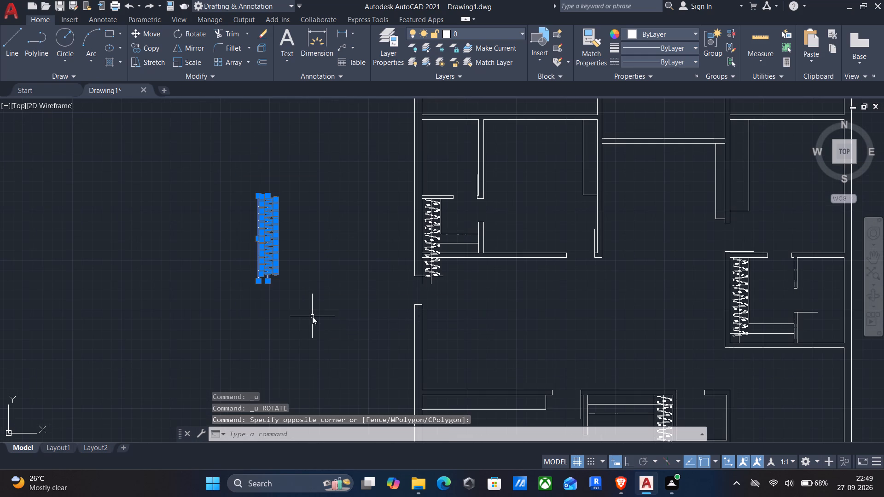
key(o)
key(Return)
scroll(276, 173, up, 3)
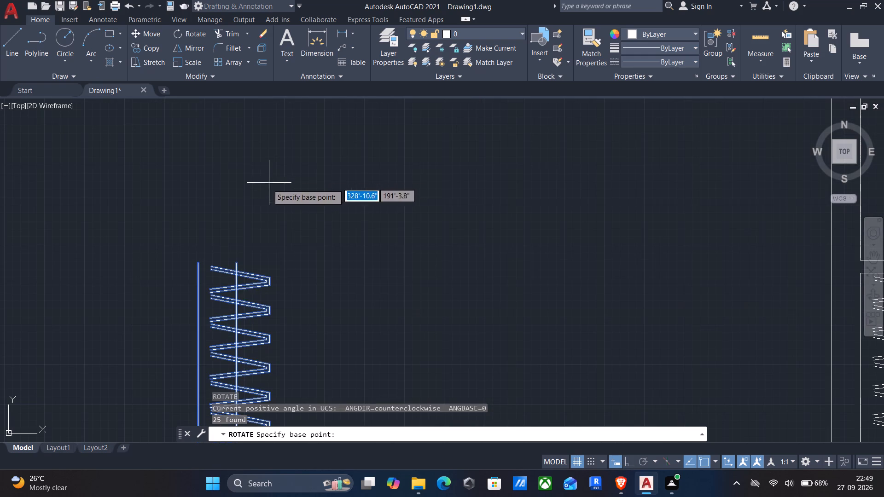
click(237, 266)
scroll(237, 268, down, 2)
key(F8)
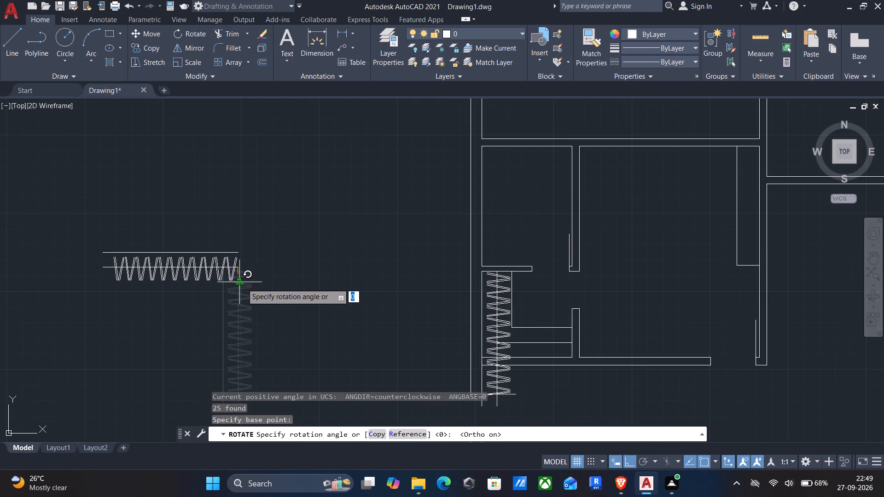
middle_drag(243, 344, 286, 259)
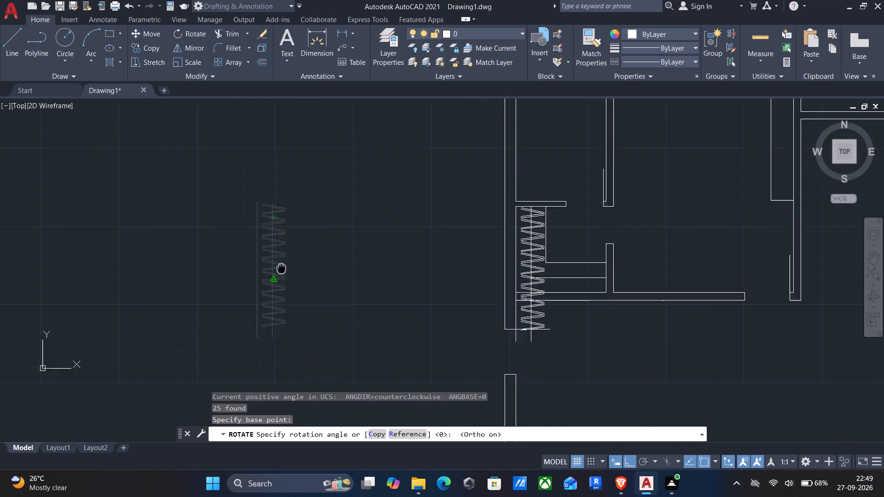
middle_drag(286, 259, 293, 244)
click(289, 358)
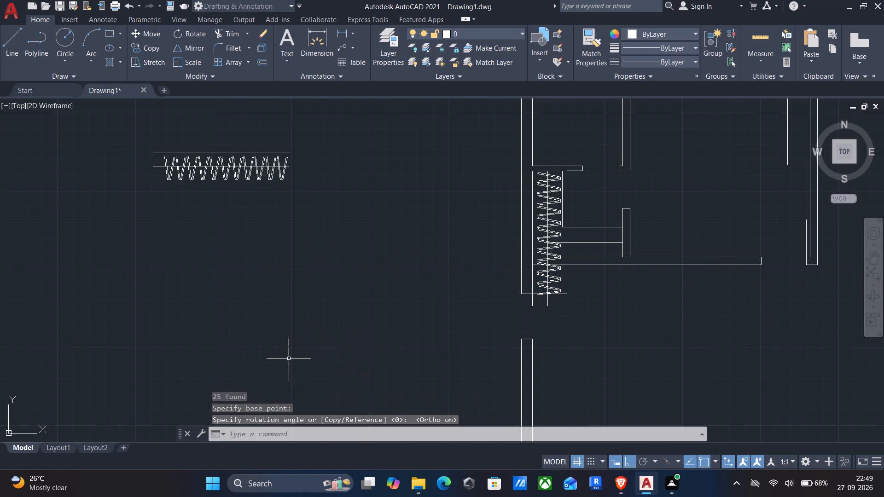
Delete one of the overlapping side lines above the horizontal row of V-shaped symbols.
click(153, 152)
key(Delete)
key(Delete)
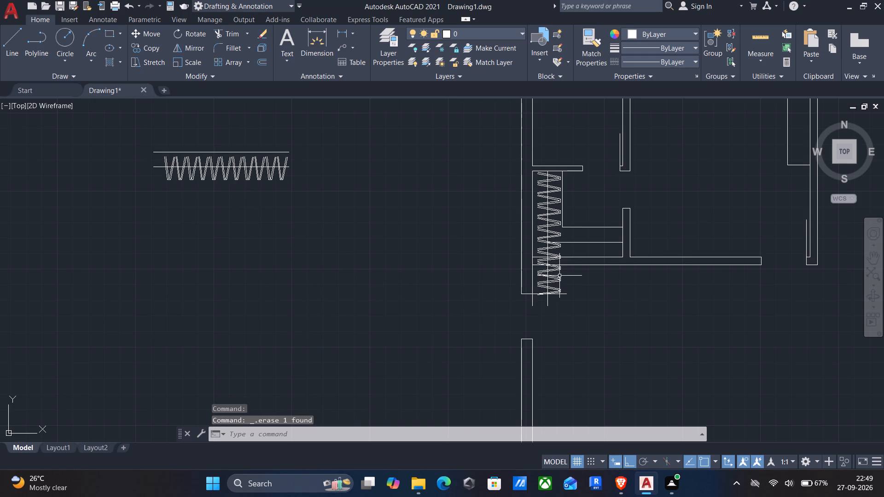
Delete the four lowest pairs of V-shaped polylines at and below the west room's bottom wall.
scroll(558, 273, up, 2)
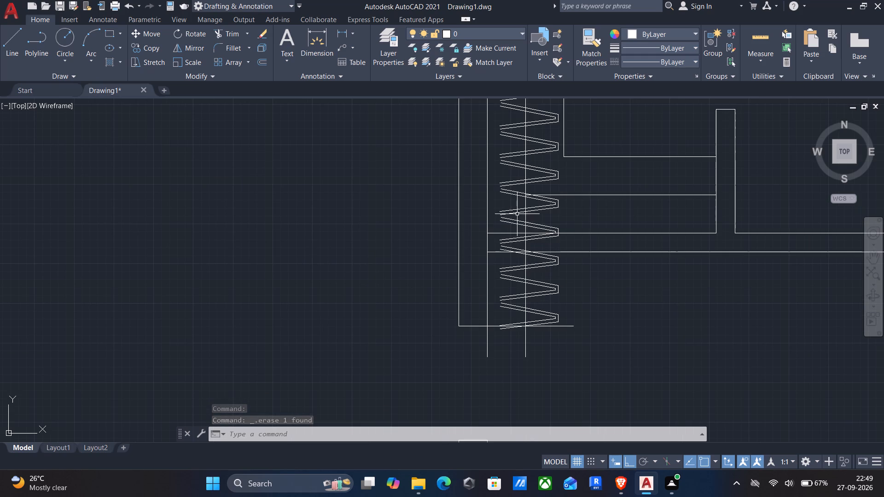
click(494, 212)
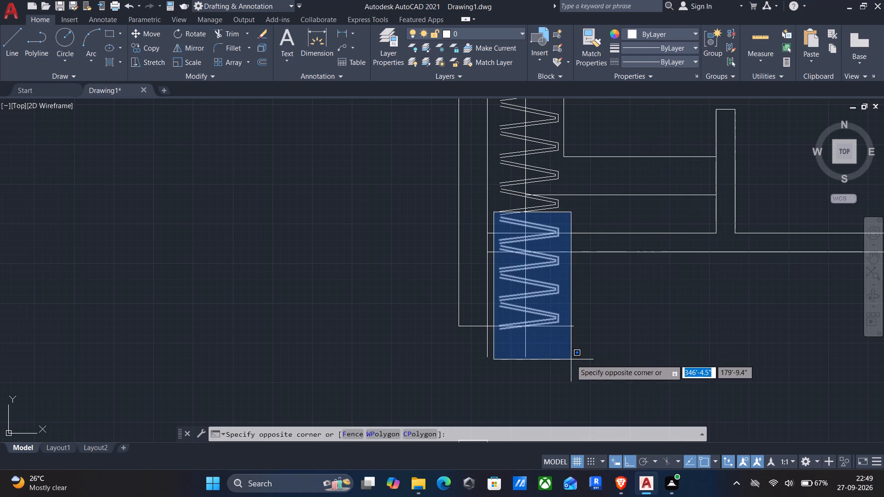
click(571, 359)
key(Delete)
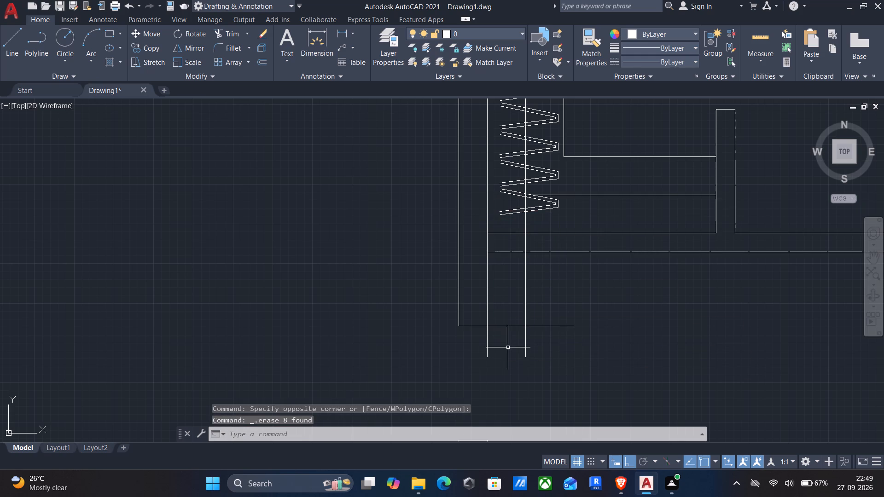
Delete the two overlapping copied side lines that run past the west room's bottom wall.
click(506, 352)
click(452, 348)
key(Delete)
Trim the strip's centre line within the west room's bottom wall and delete the leftover piece below it.
text(tr)
key(Return)
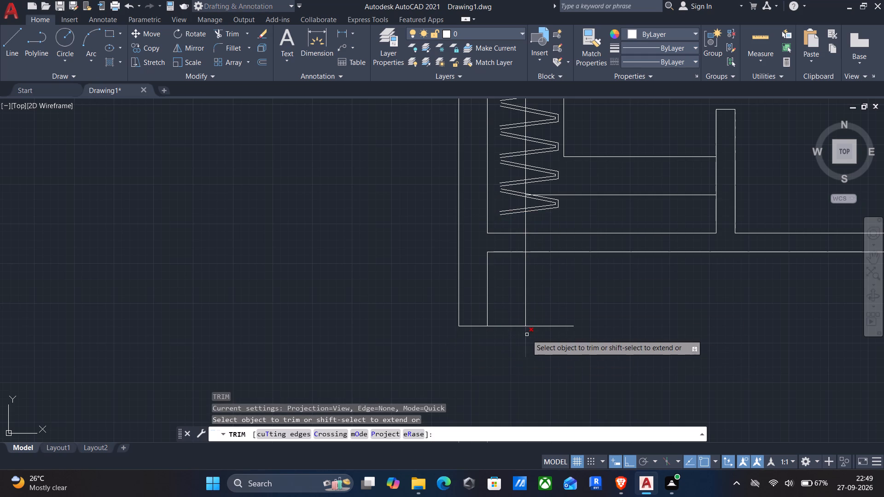
click(527, 243)
key(Escape)
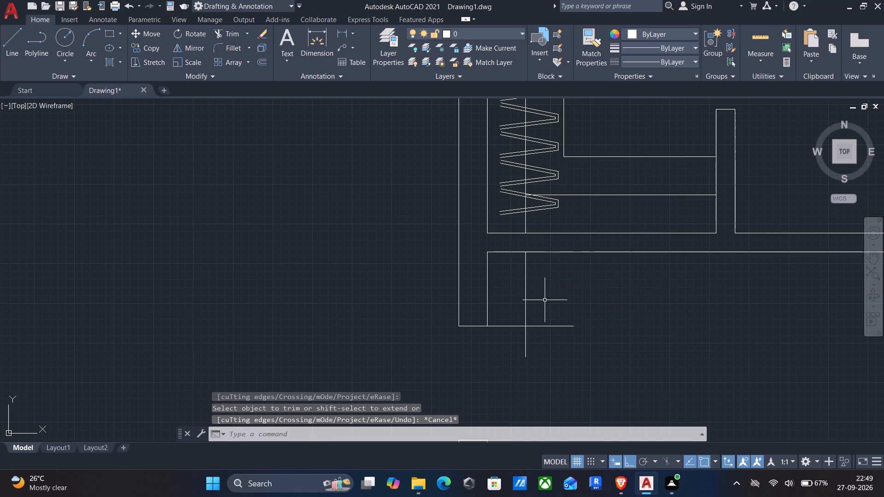
click(545, 300)
click(512, 296)
key(Delete)
Delete the remaining side line above the horizontal row of V-shaped symbols outside the plan.
scroll(516, 324, down, 2)
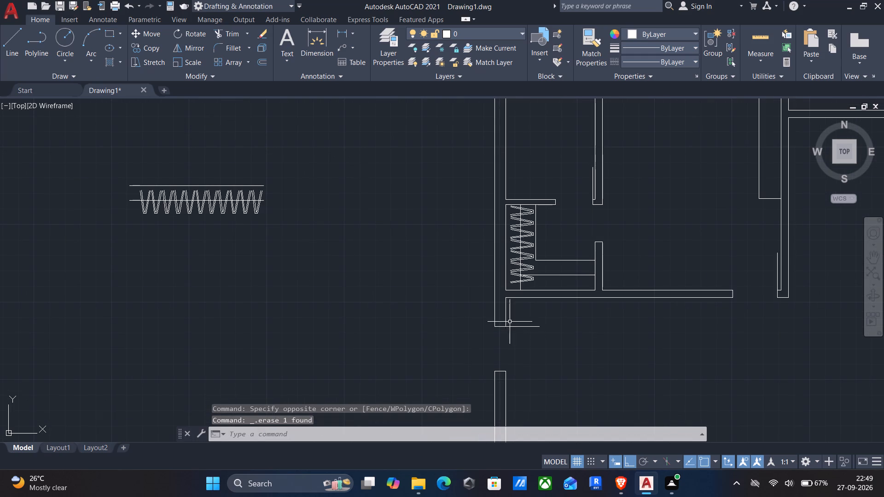
middle_drag(426, 302, 422, 345)
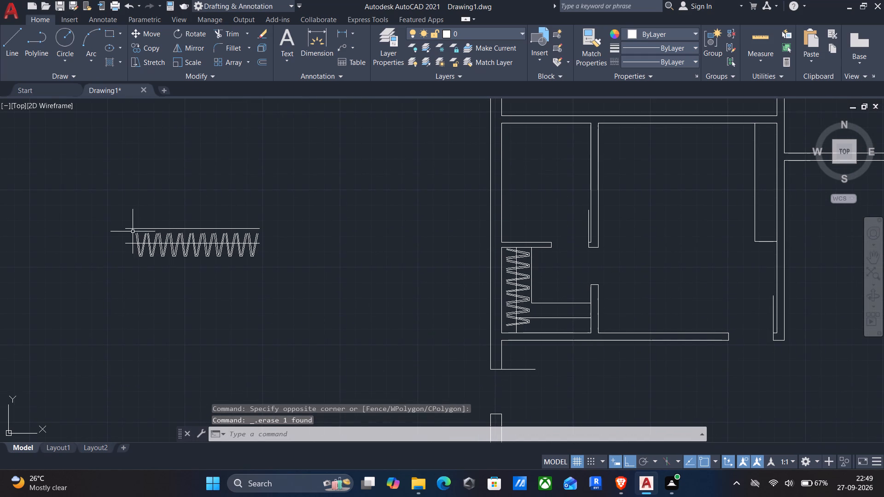
click(129, 229)
key(Delete)
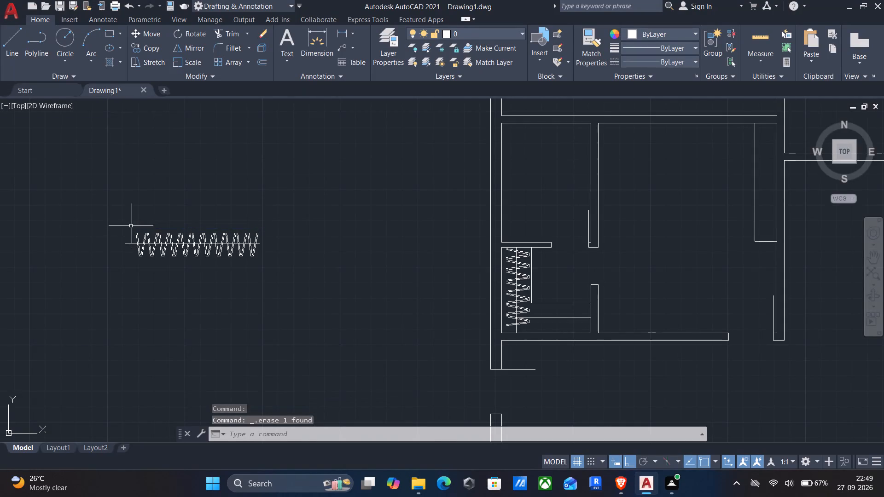
scroll(228, 249, up, 2)
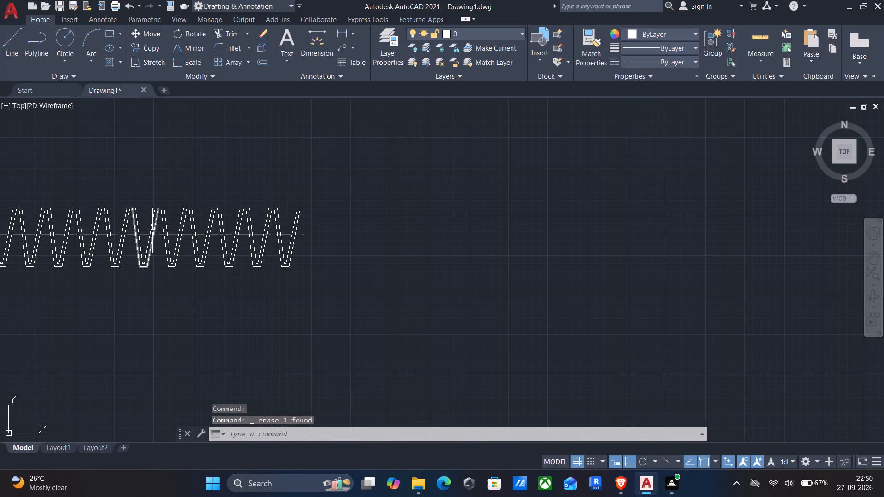
Copy the five easternmost pairs of V-shaped polylines from the outside row into the horizontal strip along the west room's bottom wall.
click(150, 199)
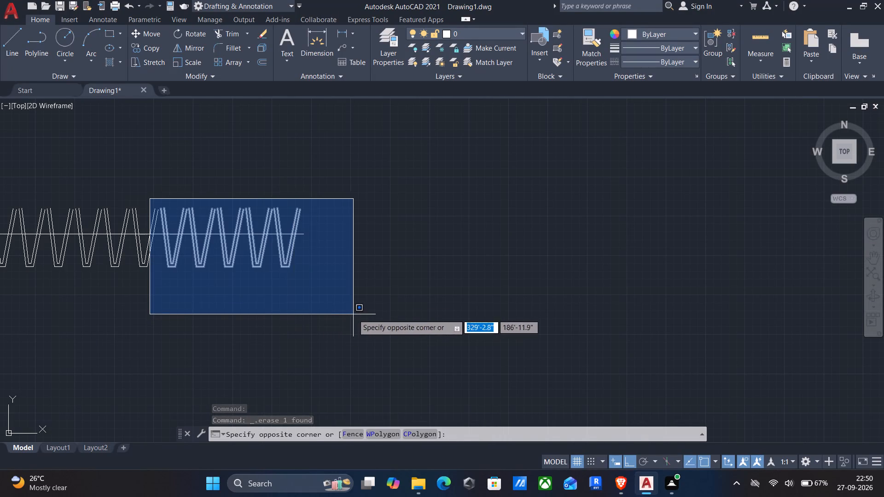
click(353, 314)
text(co)
key(Return)
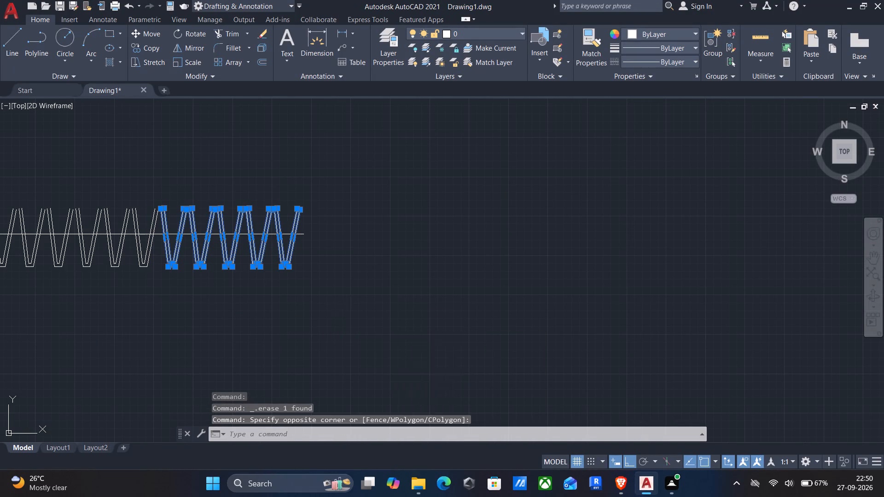
click(294, 234)
scroll(313, 245, down, 2)
middle_drag(372, 272, 280, 284)
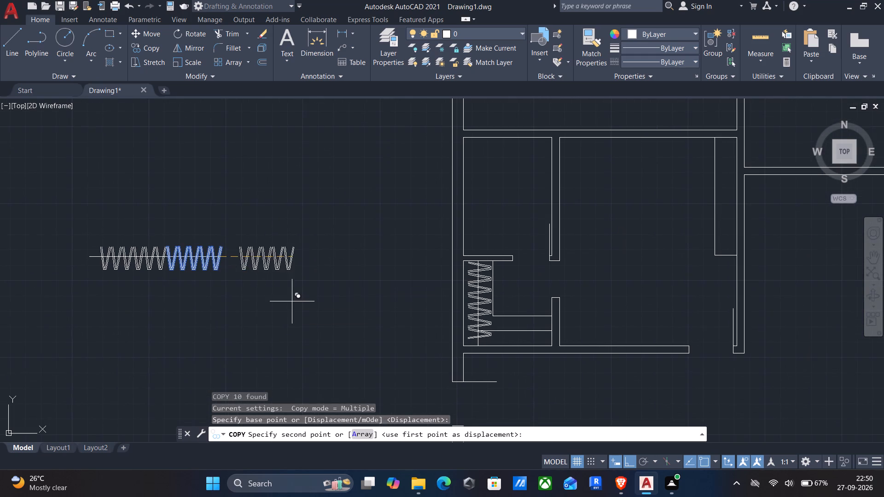
key(F8)
scroll(533, 330, up, 2)
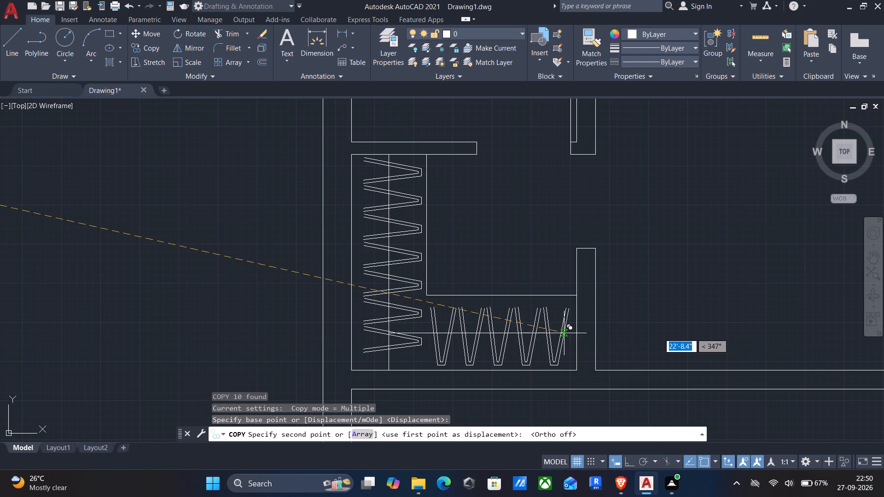
click(564, 333)
Place another copy of the five V-shaped pairs in the horizontal strip along the east room's bottom wall.
scroll(564, 333, down, 2)
middle_drag(584, 332, 226, 225)
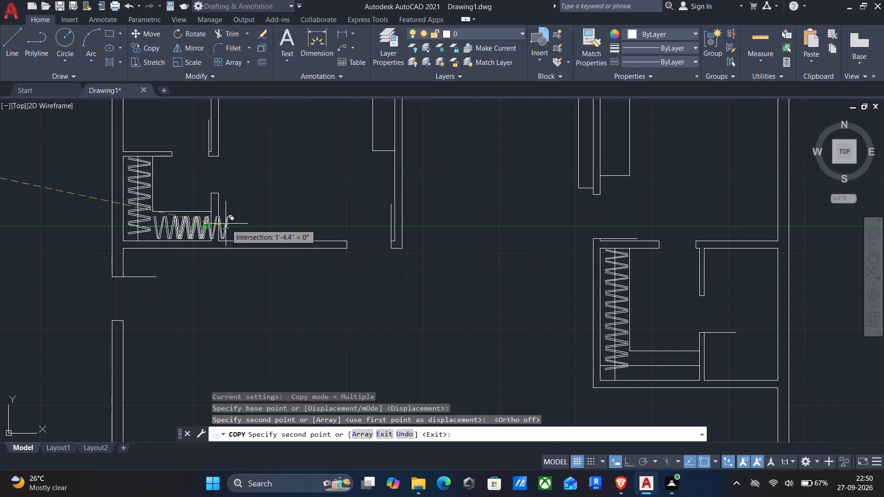
scroll(682, 369, up, 2)
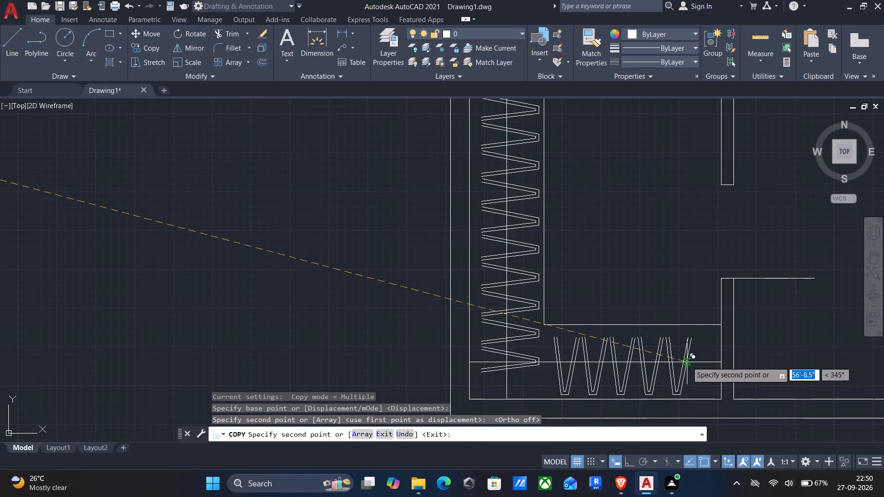
click(692, 361)
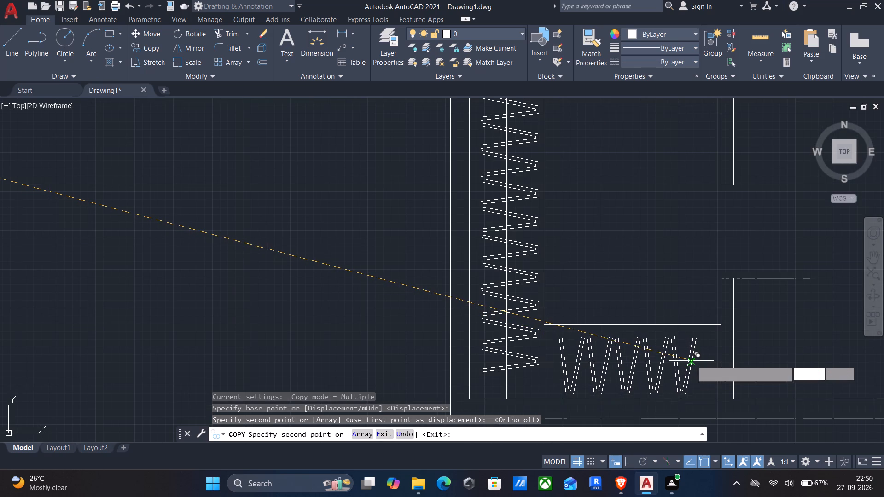
Place two more copies of the five V-shaped pairs end to end along the top strip of the lower middle room.
scroll(692, 361, down, 2)
middle_drag(686, 349, 642, 421)
scroll(642, 421, down, 2)
middle_drag(564, 383, 564, 384)
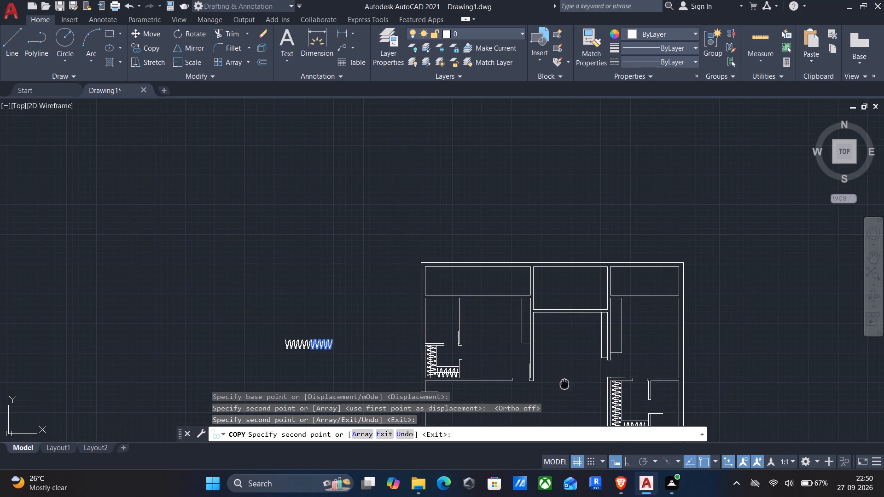
middle_drag(564, 384, 593, 229)
middle_drag(585, 336, 587, 246)
scroll(587, 237, up, 2)
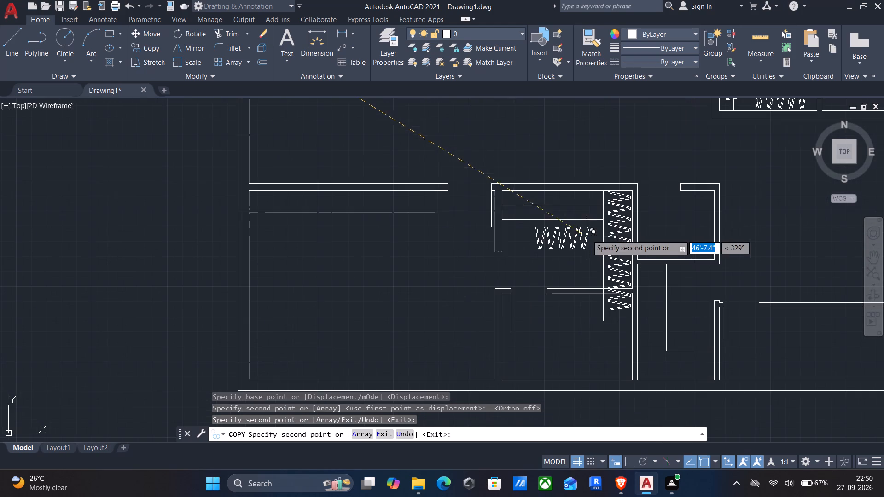
scroll(565, 203, up, 3)
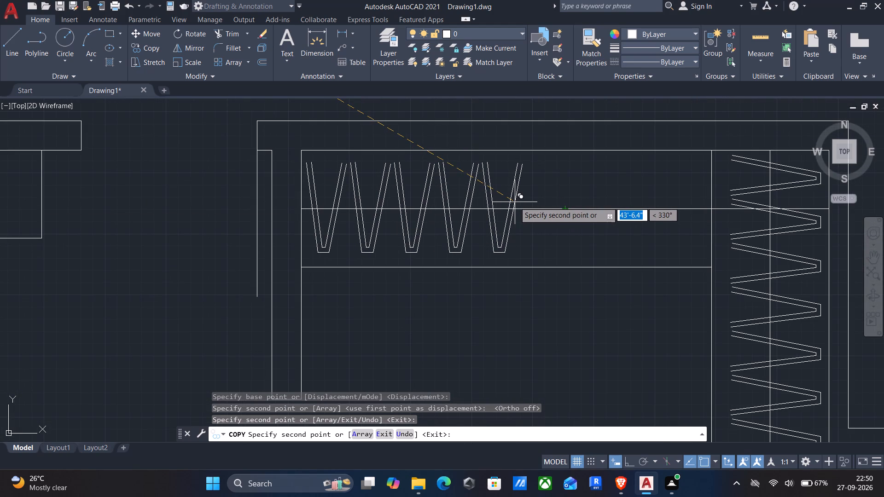
click(515, 202)
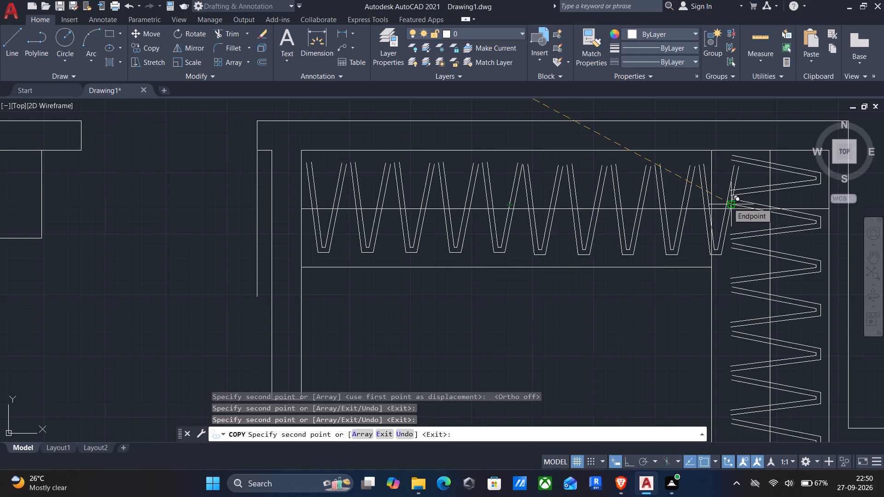
click(728, 203)
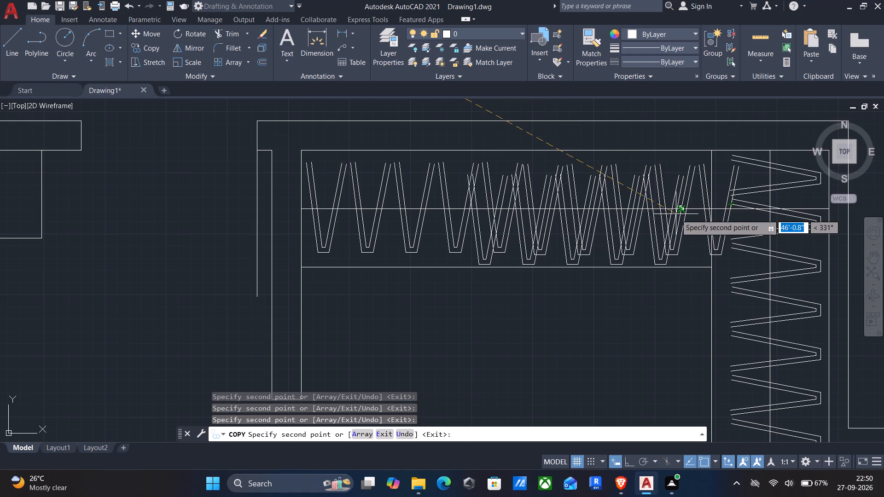
key(Escape)
Delete the three lowest pairs of V-shaped polylines in the lower middle room's vertical strip, at and below its bottom wall.
scroll(661, 228, down, 2)
middle_drag(651, 252, 572, 185)
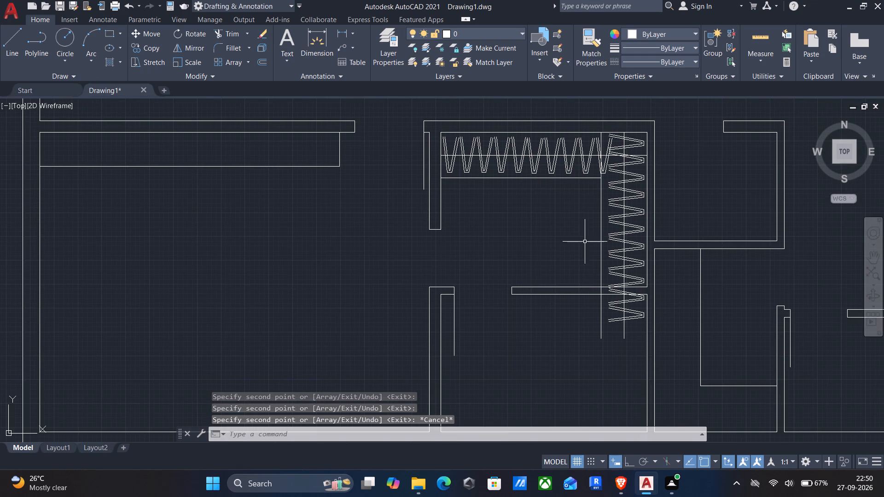
scroll(623, 306, up, 2)
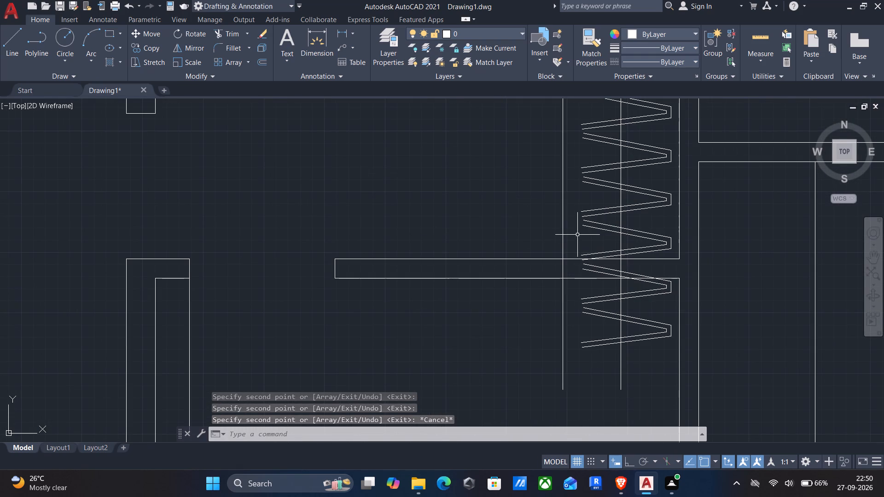
click(574, 214)
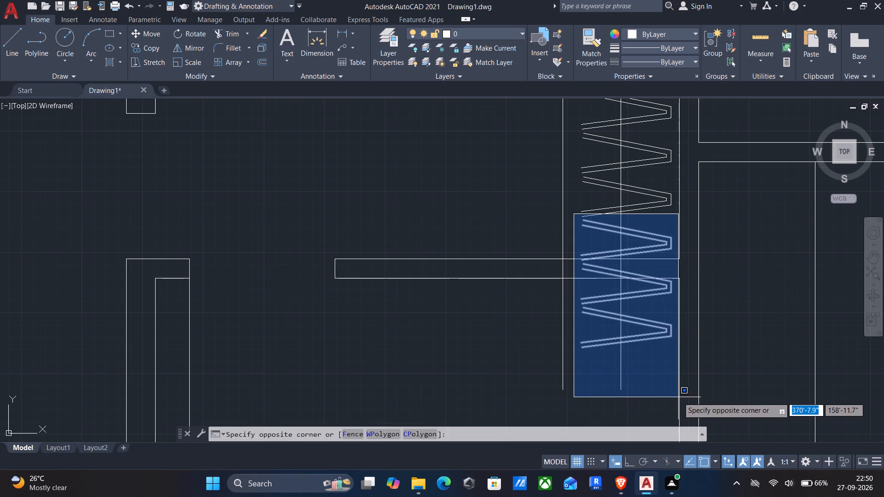
click(678, 398)
key(Delete)
Trim the vertical strip's centre line within the lower middle room's bottom wall and delete the leftover piece below it.
text(tr)
key(Return)
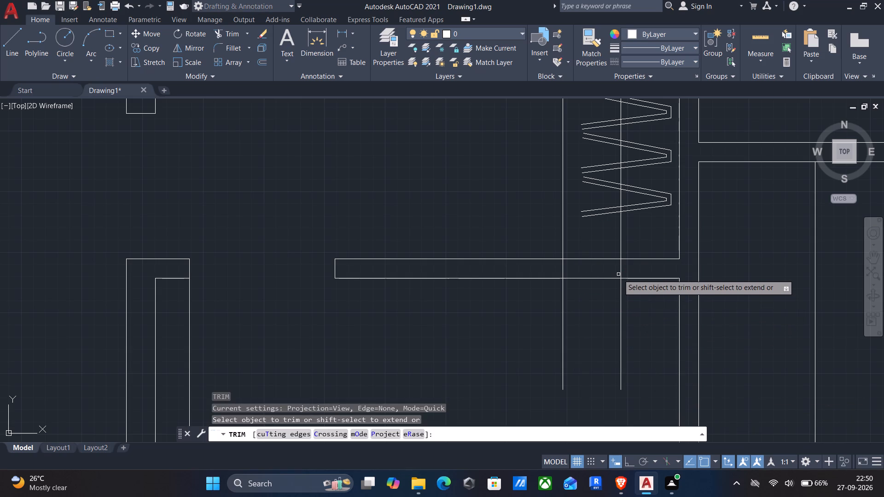
click(619, 272)
key(Return)
drag(661, 350, 603, 352)
key(Delete)
Delete the two overlapping copied side lines that run past the lower middle room's bottom wall.
scroll(596, 377, down, 2)
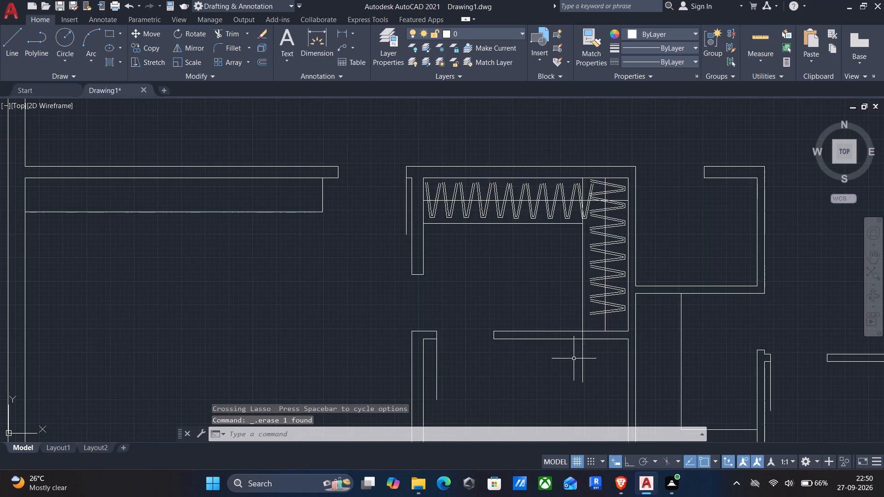
click(584, 361)
key(Delete)
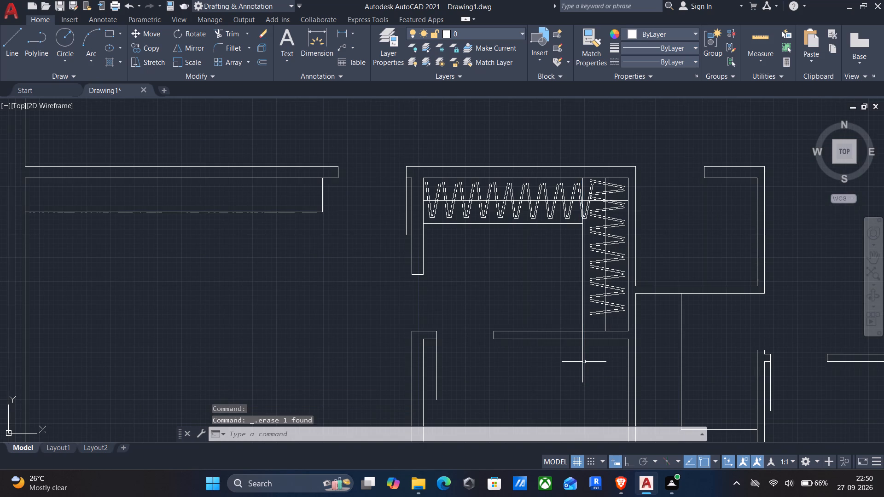
click(581, 362)
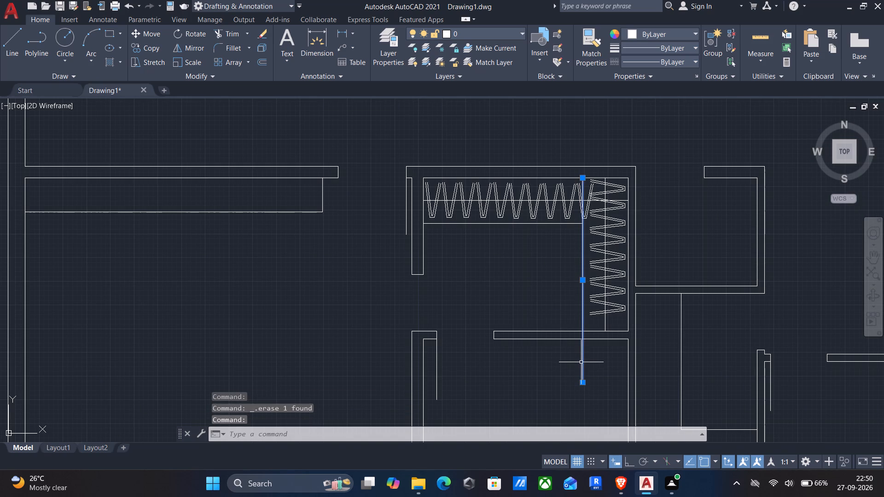
key(Delete)
Insert the Range-Oven - 30 in top block and the top-view 36 in refrigerator from DesignCenter's Kitchens.dwg blocks, east of the plan.
middle_drag(578, 379, 575, 316)
scroll(570, 314, down, 1)
middle_drag(558, 321, 521, 309)
scroll(521, 309, down, 1)
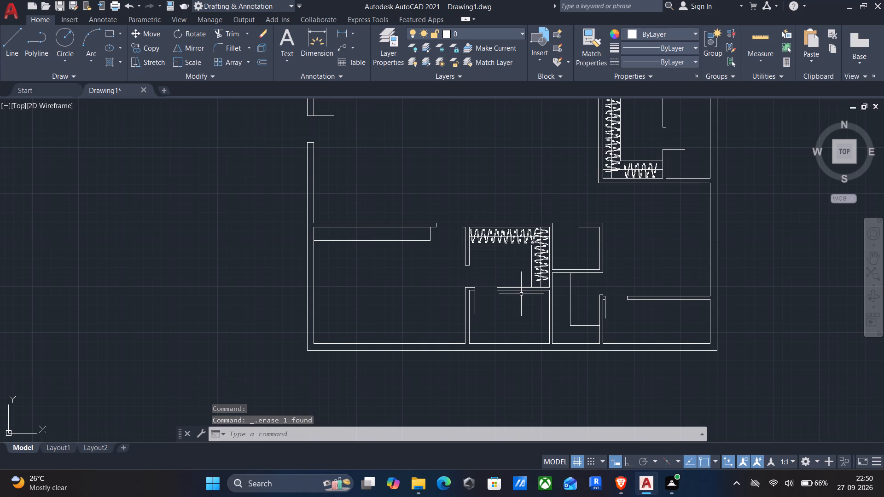
middle_drag(522, 296, 496, 294)
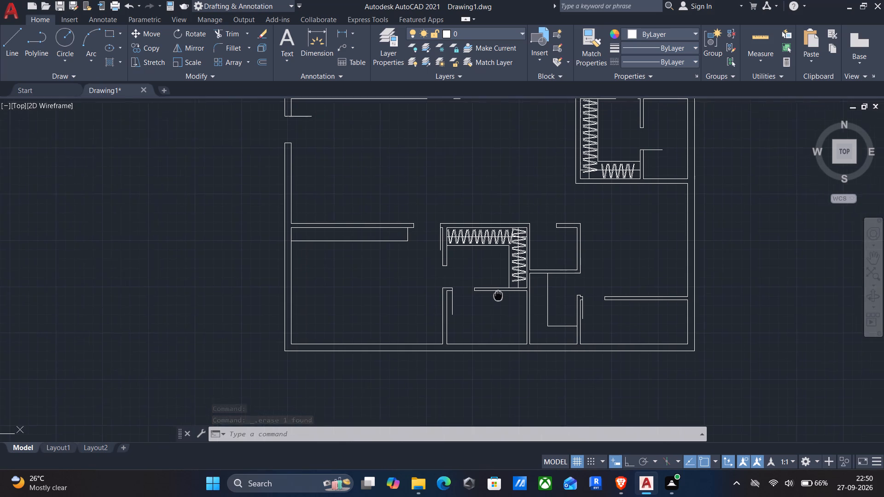
middle_drag(496, 294, 493, 292)
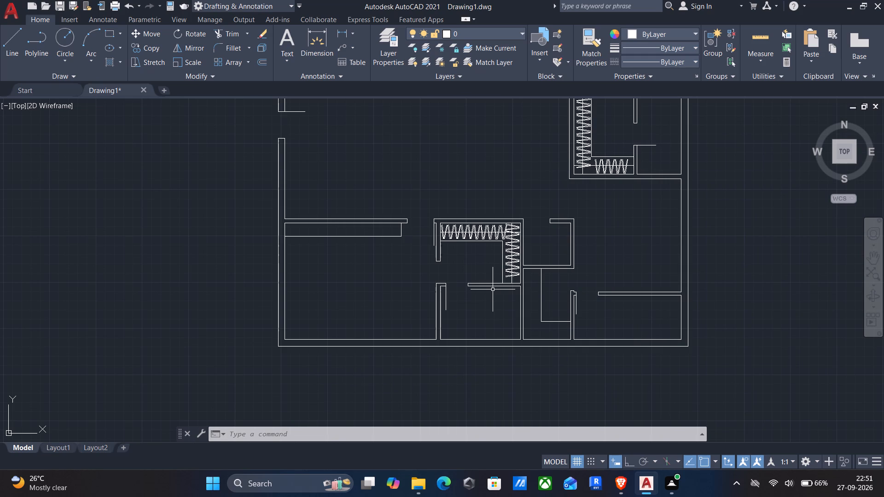
text(dc)
key(Return)
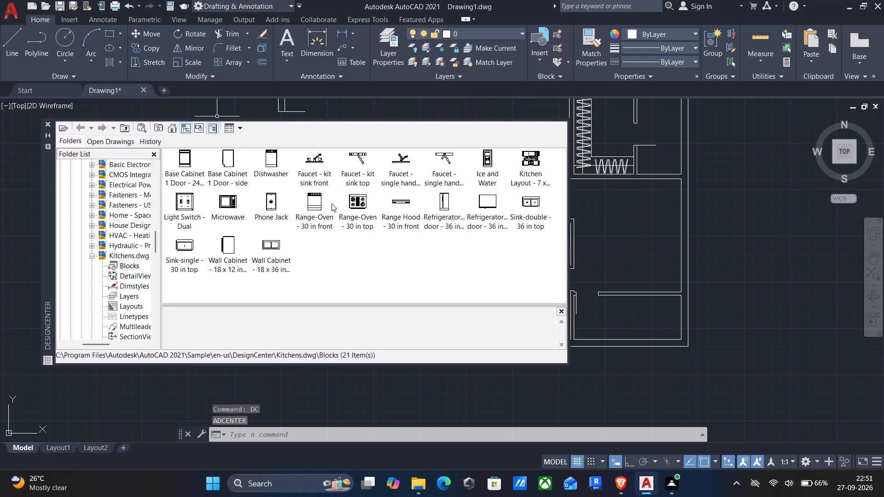
drag(358, 204, 722, 216)
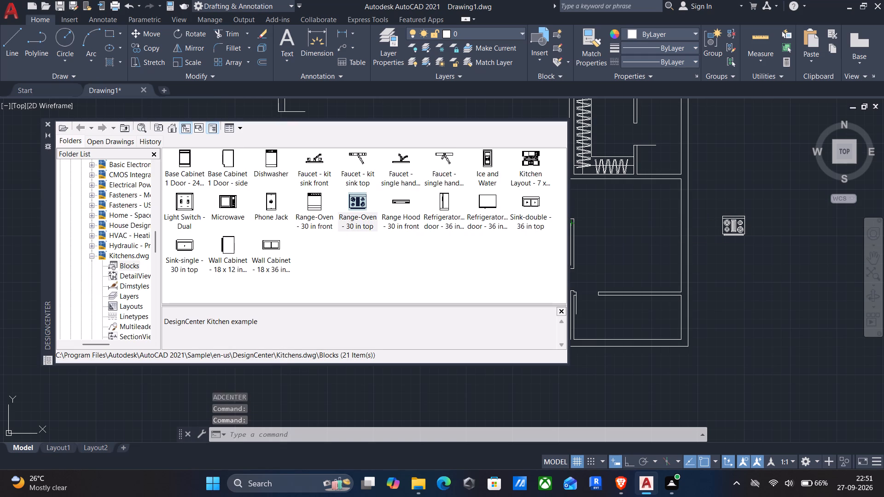
drag(493, 199, 722, 249)
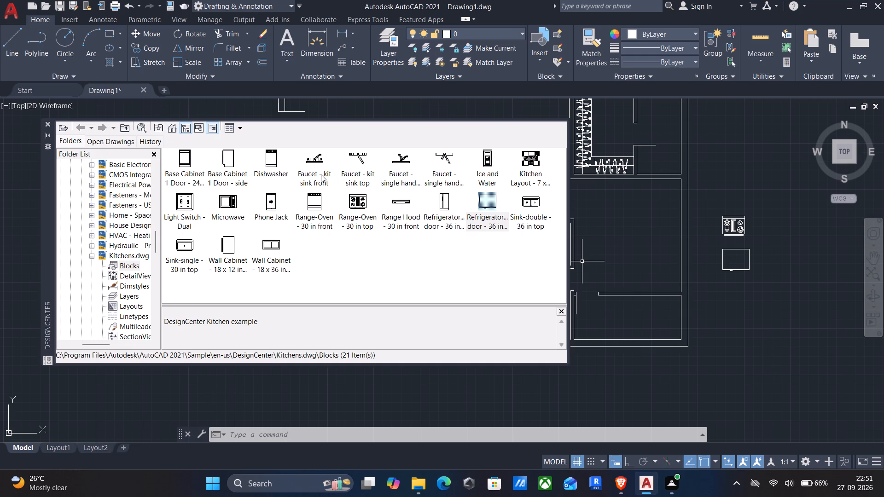
Insert the Faucet - kit sink front block from Kitchens.dwg above the range-oven outside the plan.
drag(317, 159, 320, 173)
drag(320, 173, 754, 196)
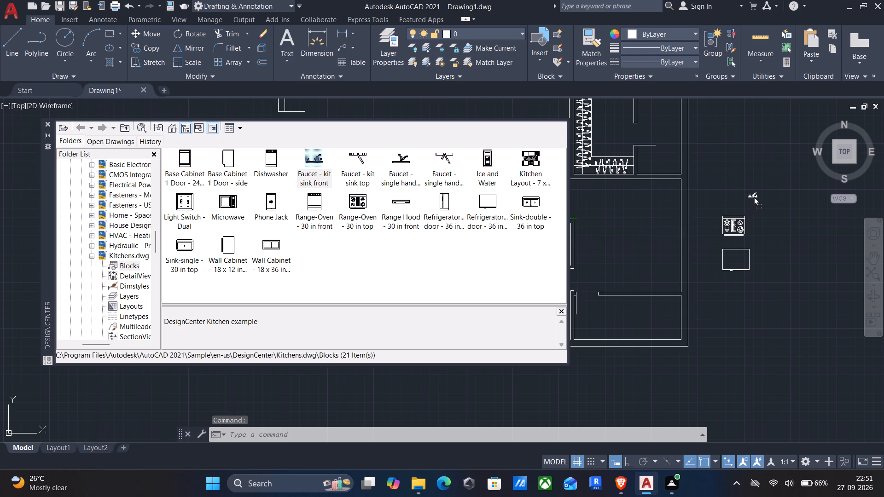
drag(754, 196, 754, 196)
scroll(761, 196, up, 5)
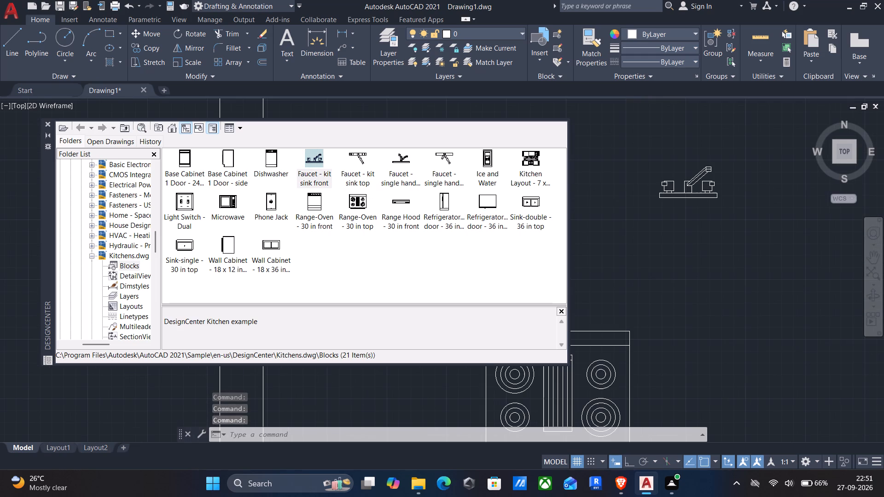
scroll(761, 196, down, 4)
middle_drag(678, 220, 698, 196)
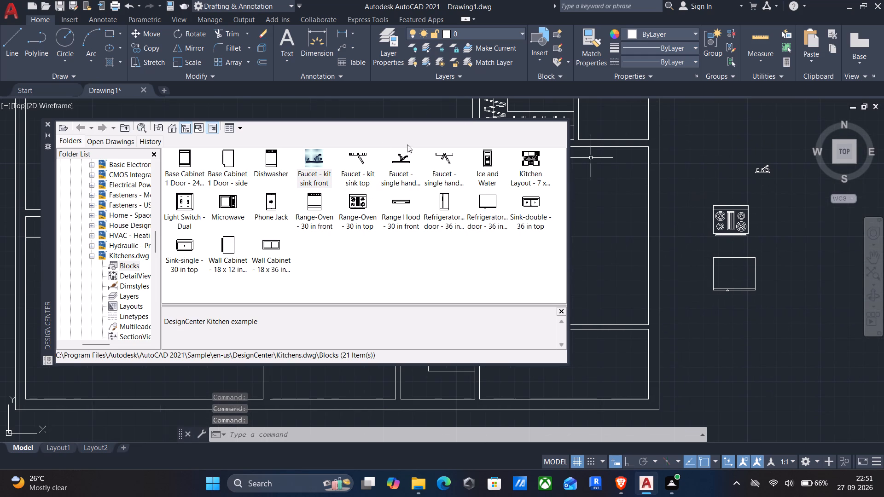
Insert the Toilet - top block from the House Designer.dwg sample blocks outside the plan, southeast of the refrigerator.
click(168, 127)
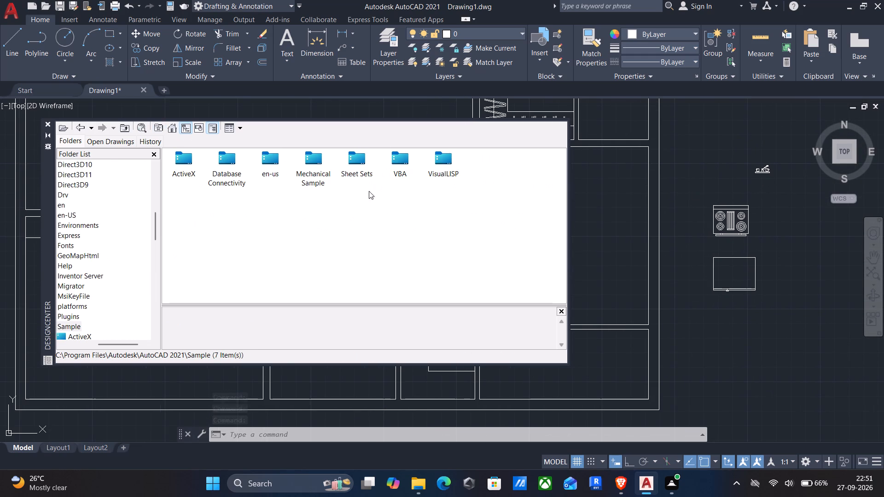
double_click(271, 161)
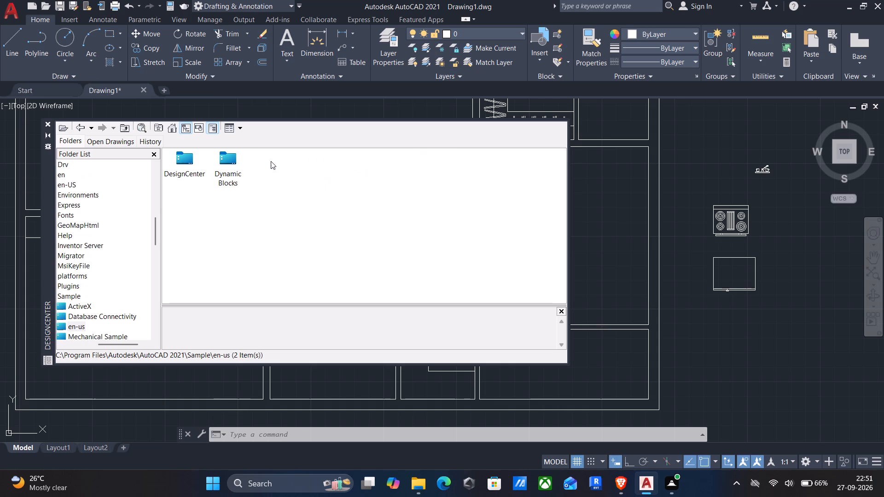
double_click(190, 161)
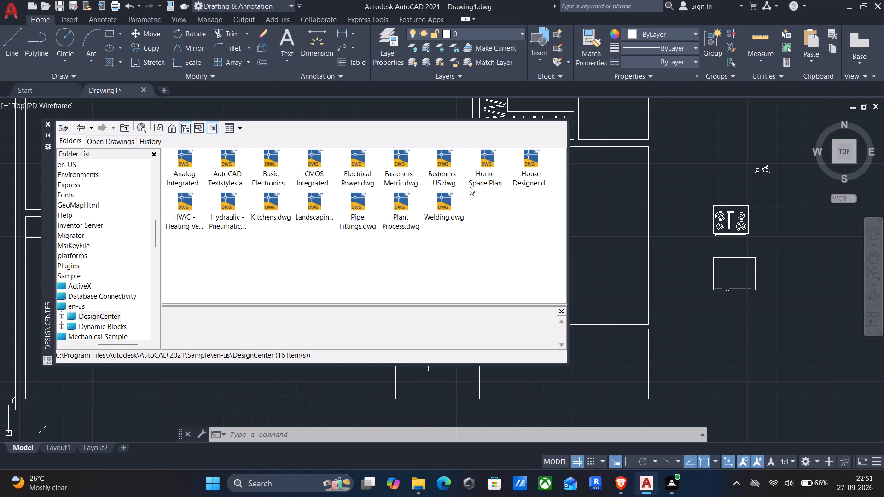
double_click(529, 167)
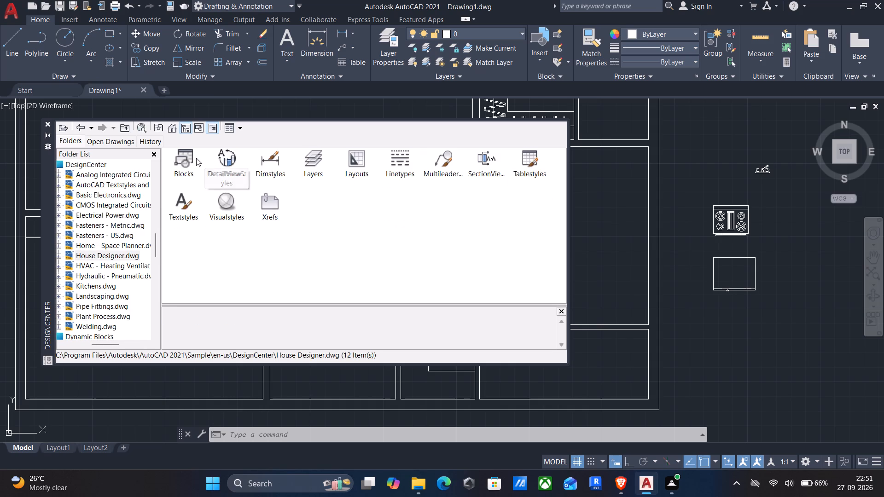
double_click(190, 162)
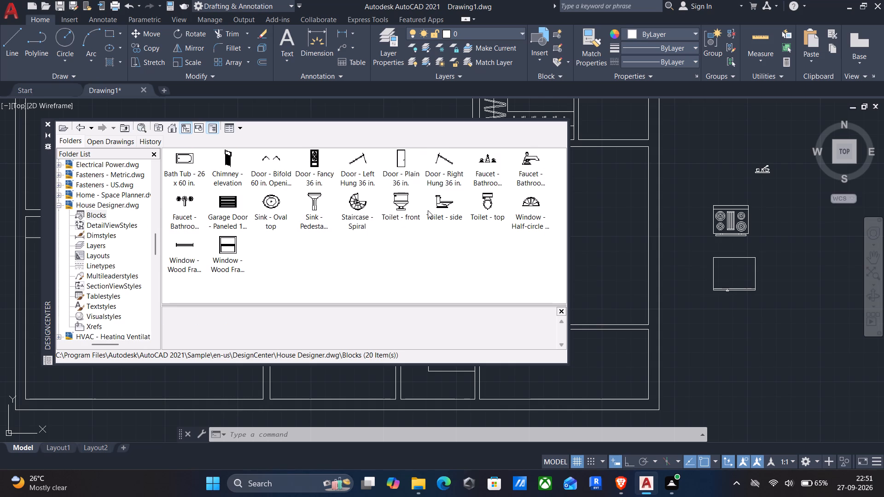
drag(483, 199, 813, 324)
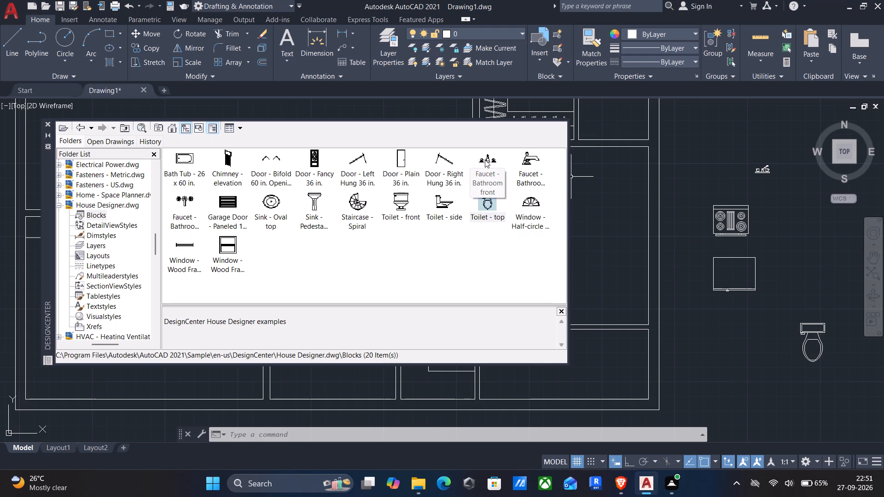
Insert the three-piece top-view bathroom faucet and the Faucet - Bathroom front block between the refrigerator and toilet outside the plan.
drag(196, 202, 367, 292)
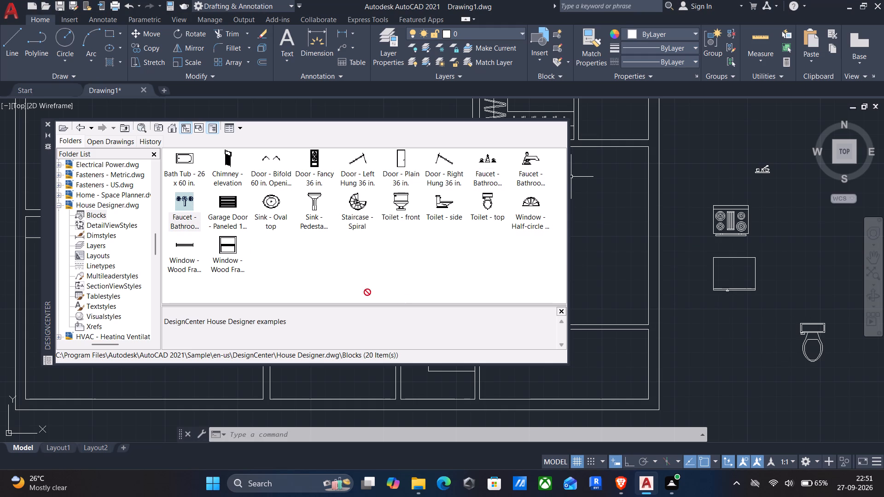
drag(367, 292, 751, 332)
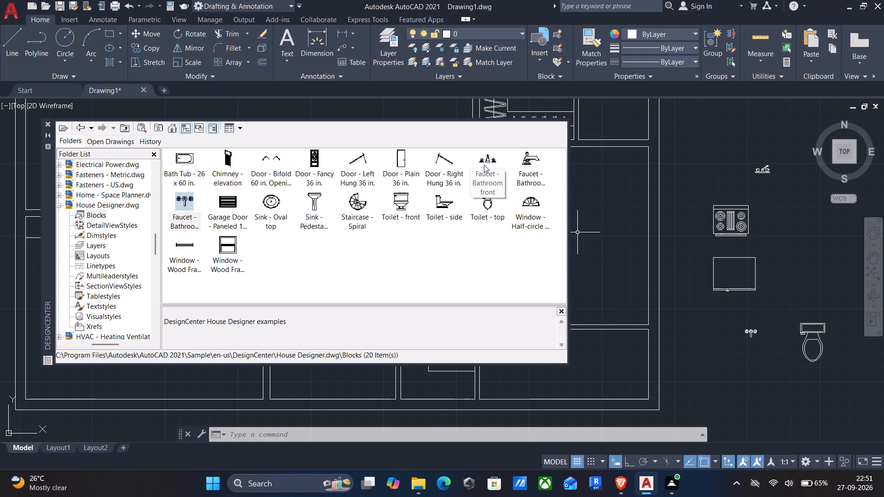
drag(485, 165, 771, 315)
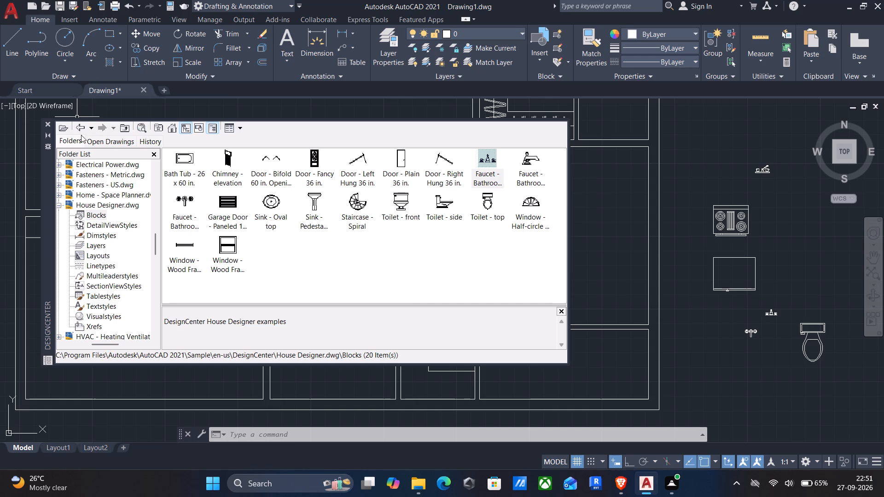
Insert the Chair - Rocking, Dining Set - 36 x 72 in. and Bed - Queen blocks from Home - Space Planner.dwg east of the plan and close DesignCenter.
click(79, 132)
click(79, 132)
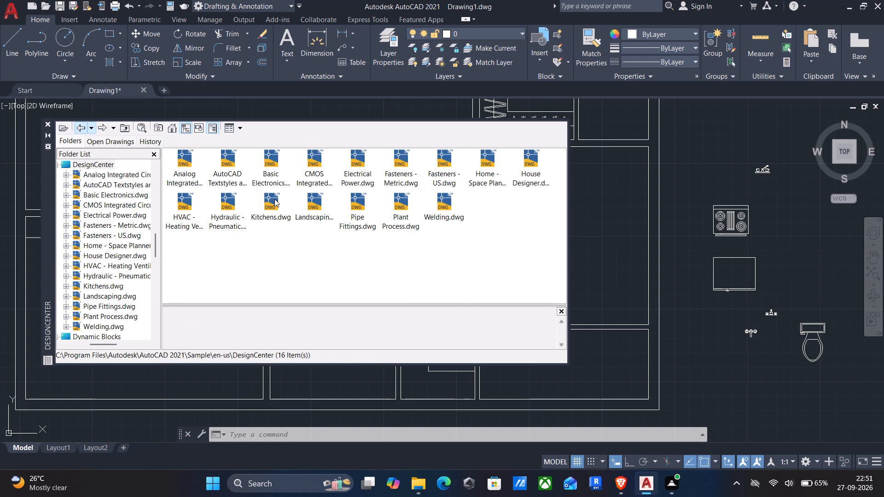
double_click(487, 163)
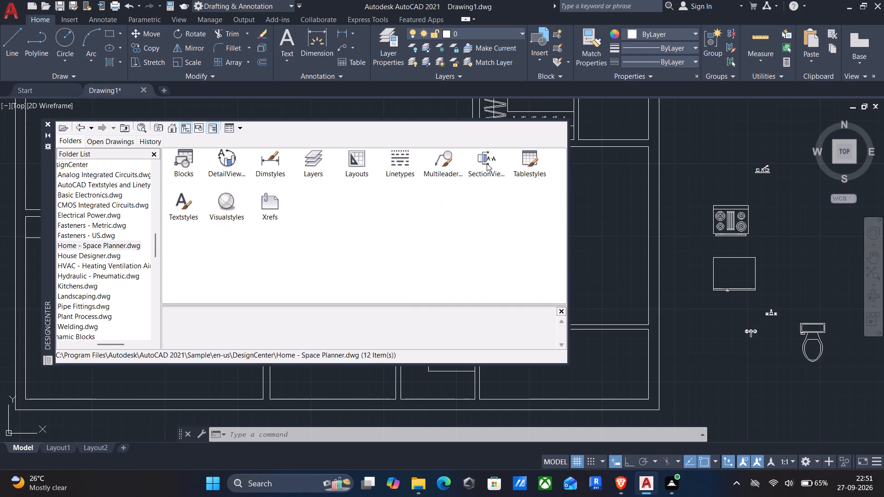
double_click(178, 160)
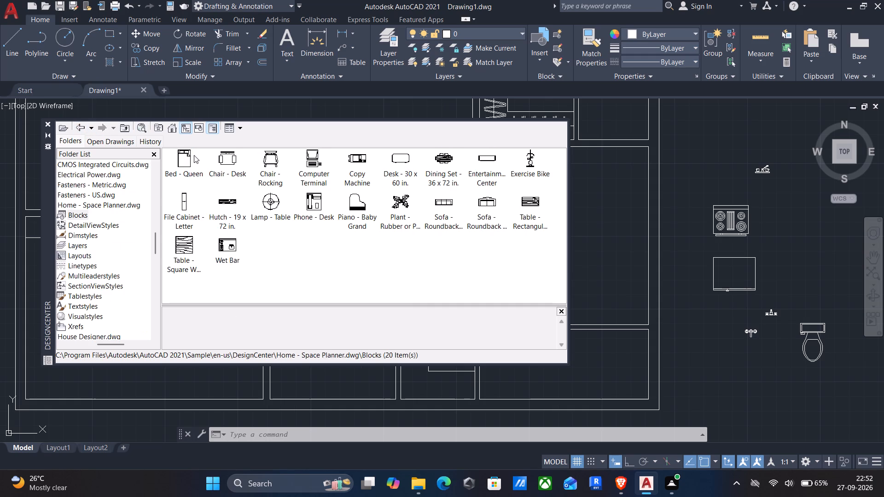
drag(267, 159, 649, 158)
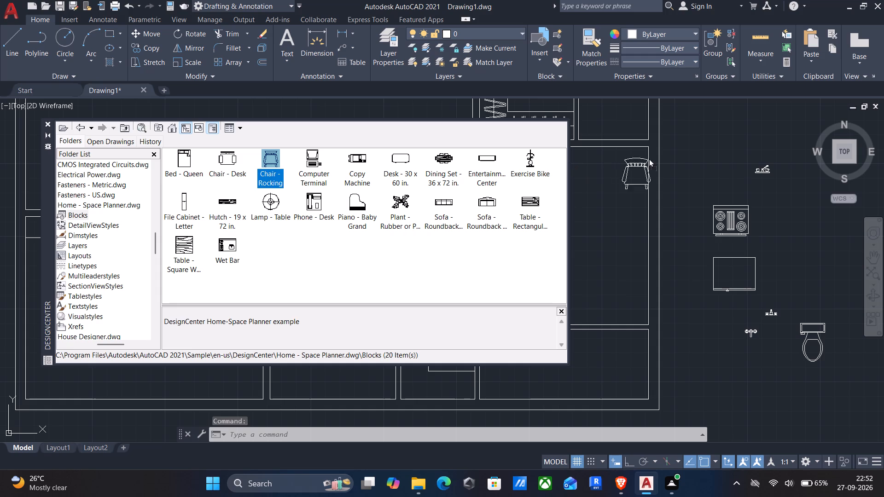
drag(649, 158, 720, 156)
drag(437, 161, 760, 122)
drag(184, 163, 675, 341)
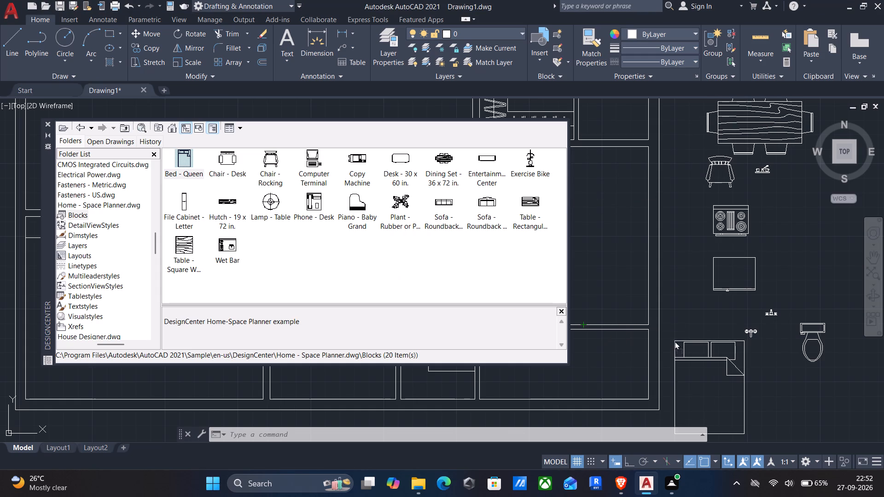
drag(675, 341, 688, 335)
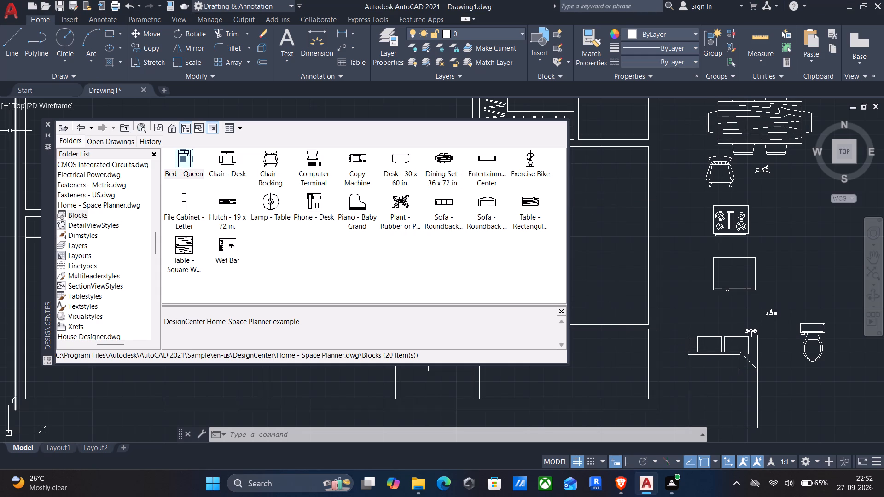
click(47, 125)
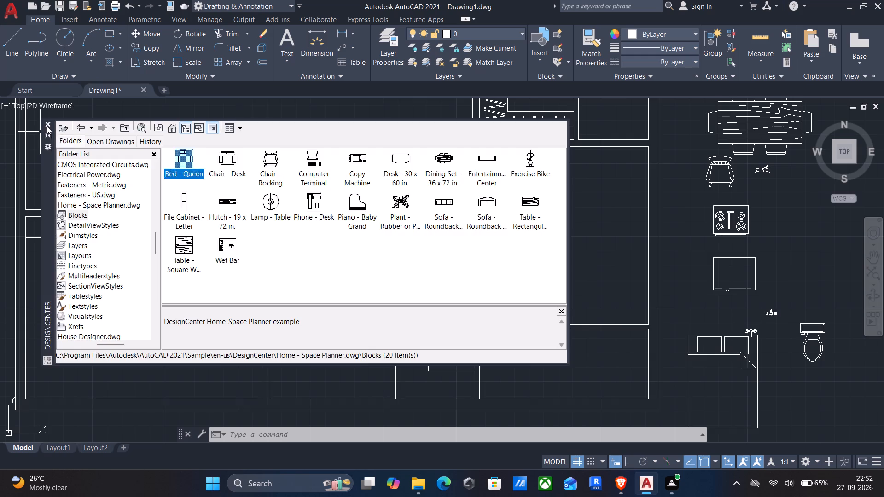
Mirror the toilet outside the plan about a horizontal line above it with Ortho on, keeping the original.
scroll(58, 133, down, 2)
middle_drag(173, 212, 258, 239)
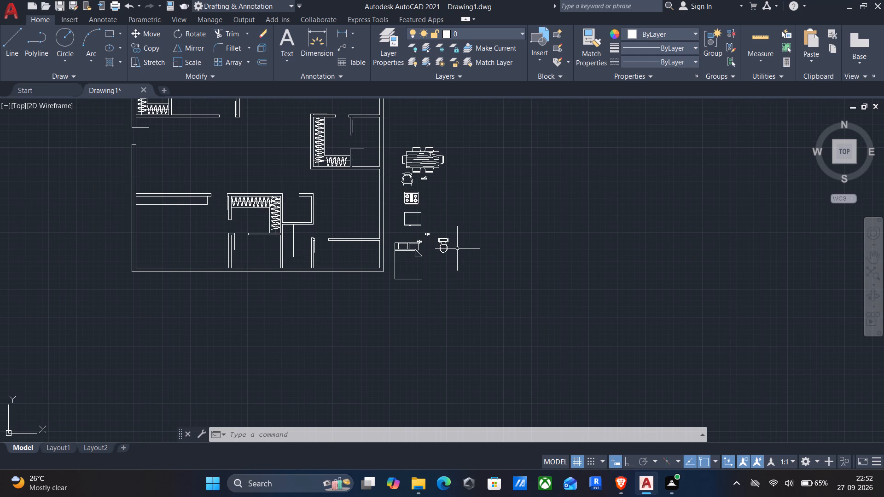
scroll(439, 242, up, 2)
click(426, 221)
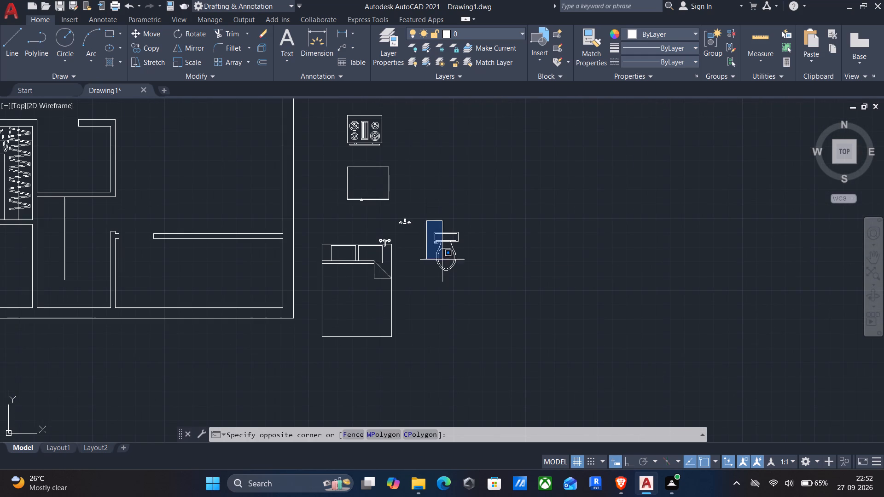
click(498, 307)
text(mi)
key(Return)
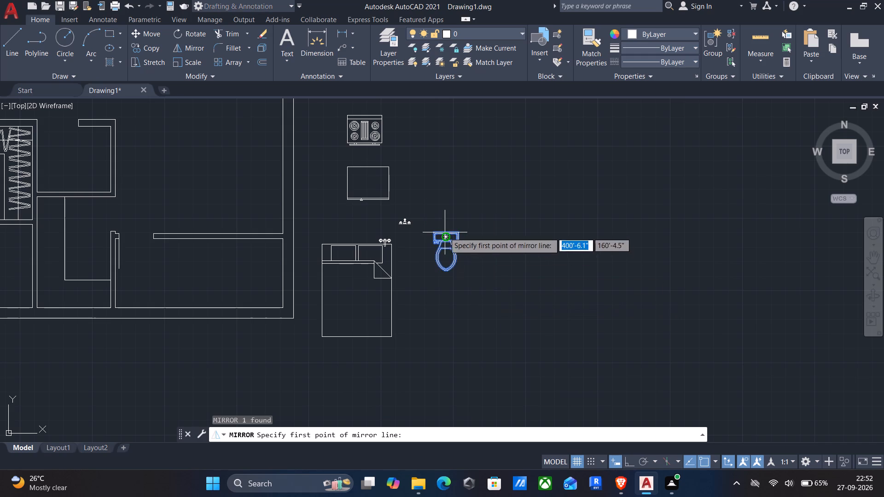
click(425, 214)
key(F8)
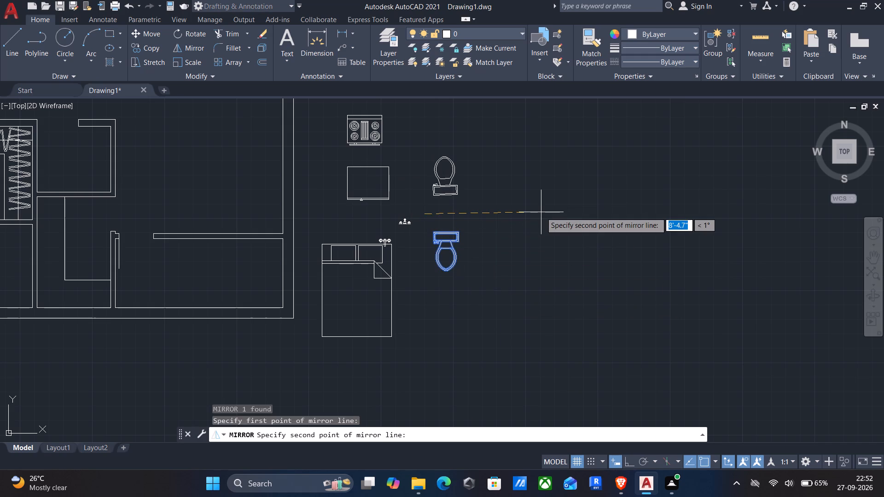
click(546, 209)
key(Return)
Move the mirrored toilet by the back of its tank onto the wall above the vertical V-symbol strip in the upper-left bathroom.
drag(546, 208, 542, 202)
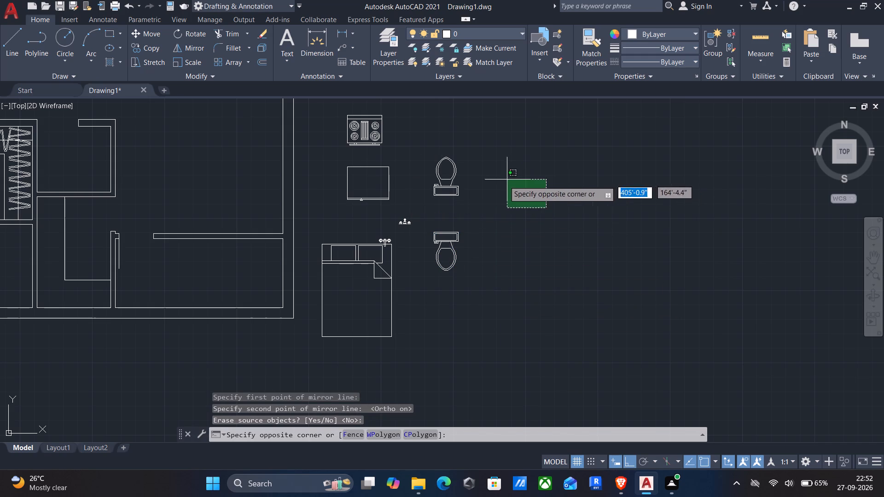
click(437, 163)
key(m)
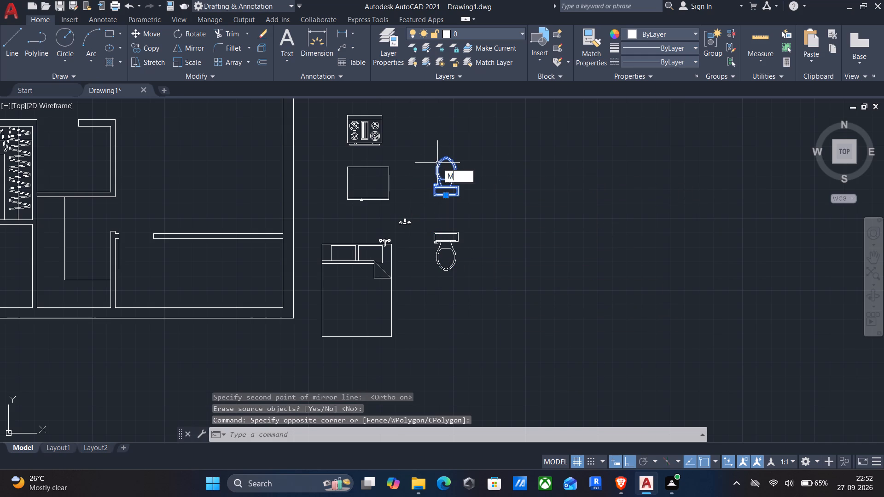
key(Return)
key(F8)
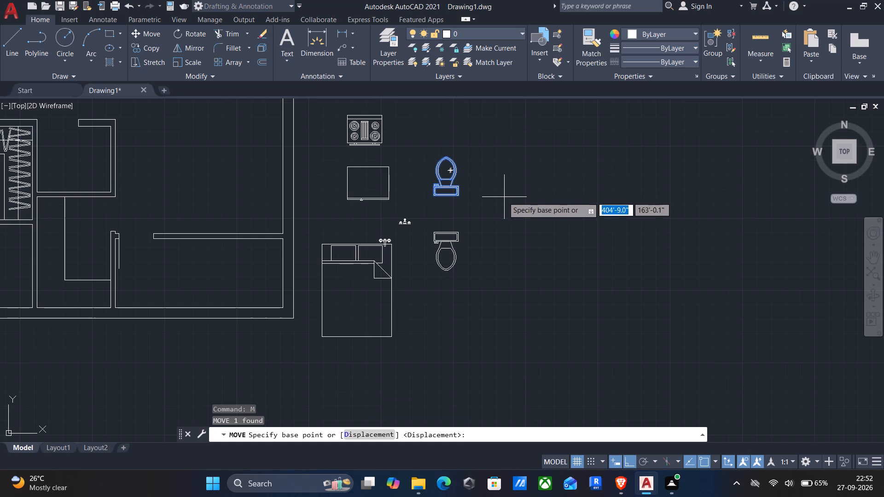
scroll(442, 197, up, 2)
click(452, 196)
scroll(402, 214, down, 2)
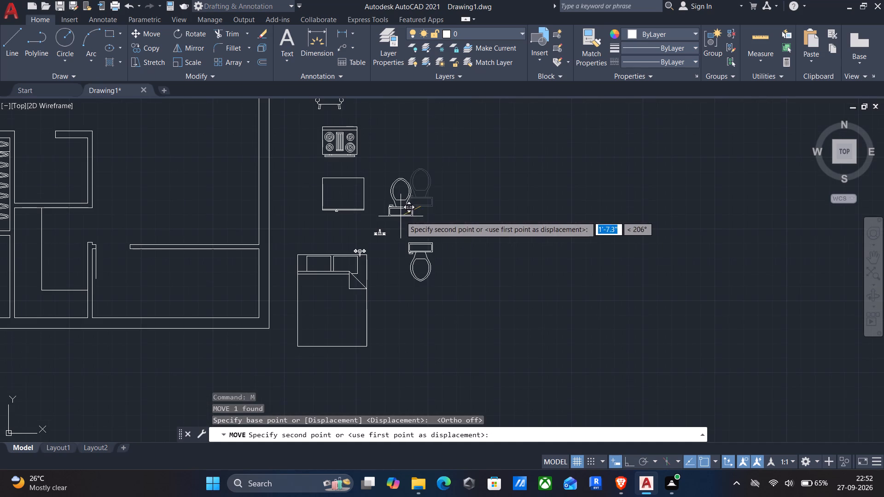
middle_drag(401, 217, 492, 233)
middle_drag(270, 278, 524, 293)
scroll(524, 293, down, 3)
middle_drag(283, 246, 349, 321)
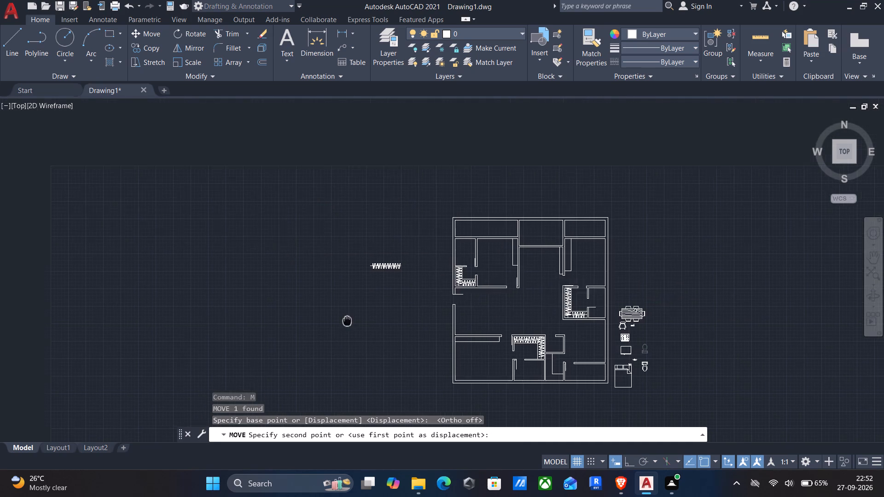
scroll(466, 250, up, 5)
middle_drag(431, 297, 451, 195)
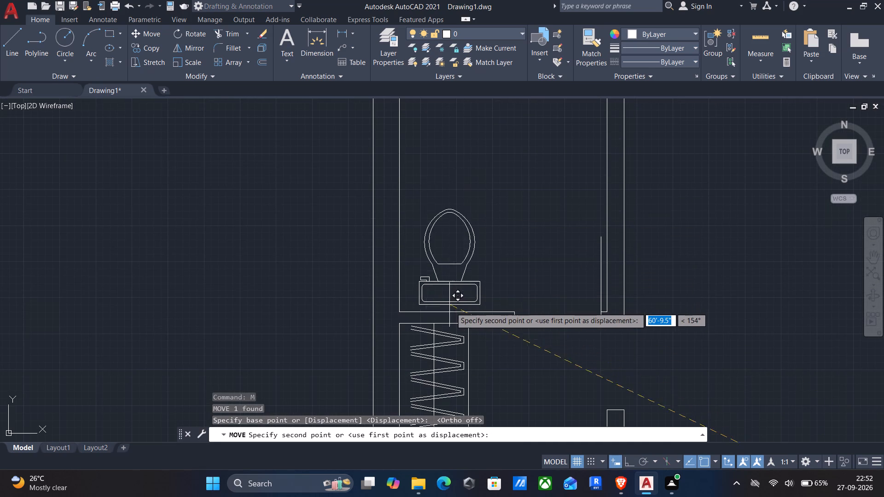
scroll(452, 309, up, 1)
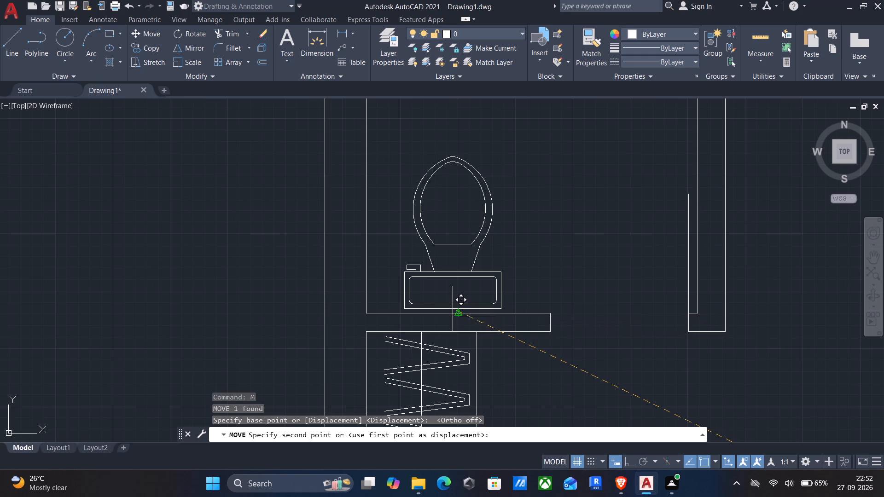
click(453, 309)
Copy the upper-left bathroom's toilet by its tank back onto the bottom wall of the lower middle bathroom.
middle_drag(458, 316, 423, 279)
scroll(423, 279, down, 2)
middle_drag(427, 308, 382, 257)
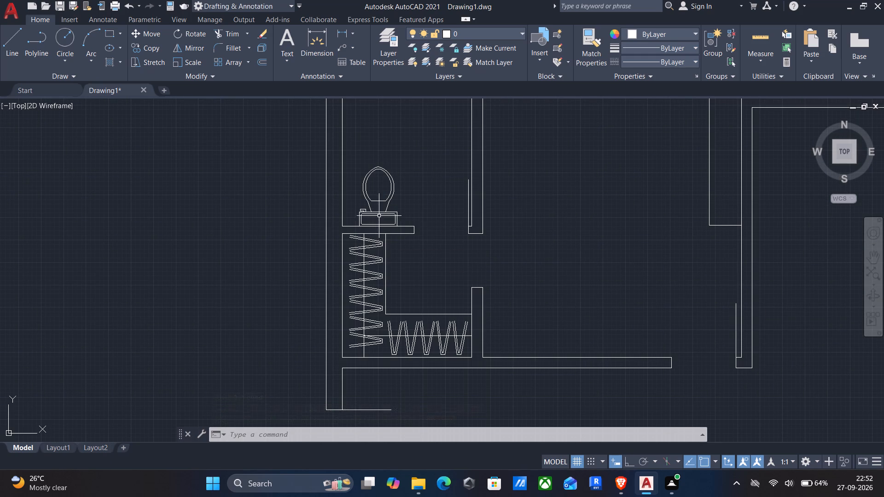
click(400, 191)
click(379, 179)
text(co)
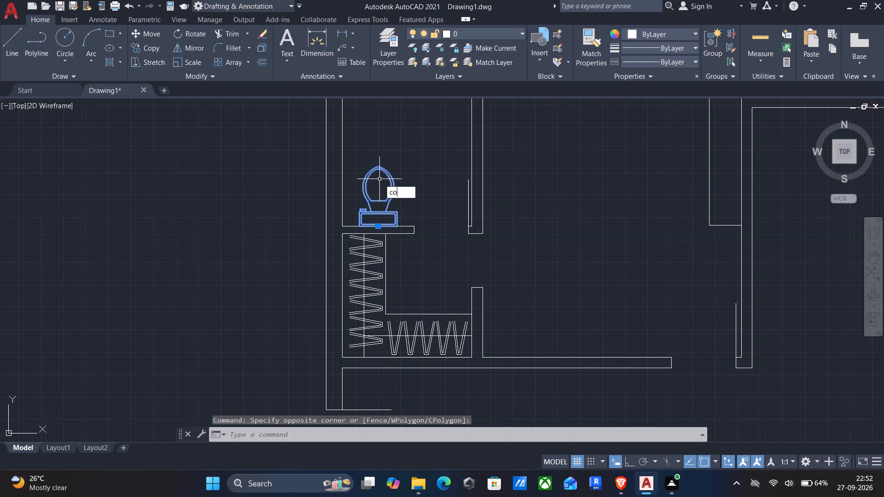
key(Return)
scroll(372, 227, up, 2)
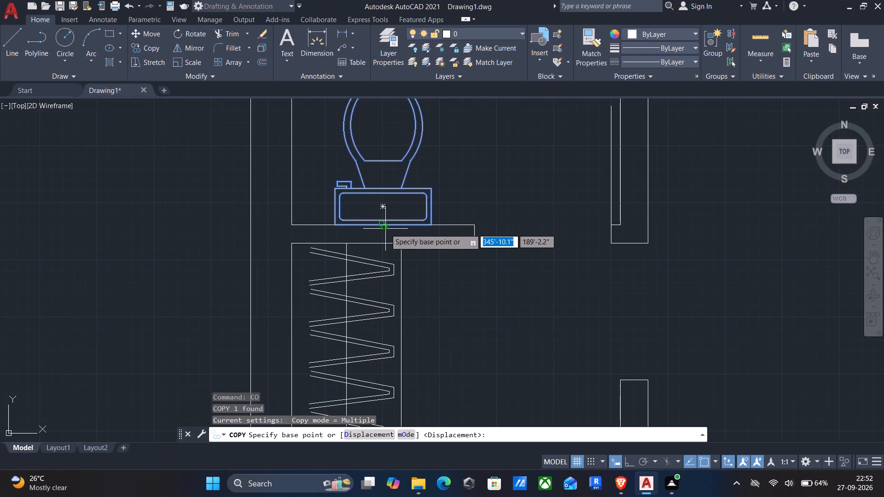
click(383, 229)
scroll(401, 259, down, 2)
middle_drag(415, 311, 384, 253)
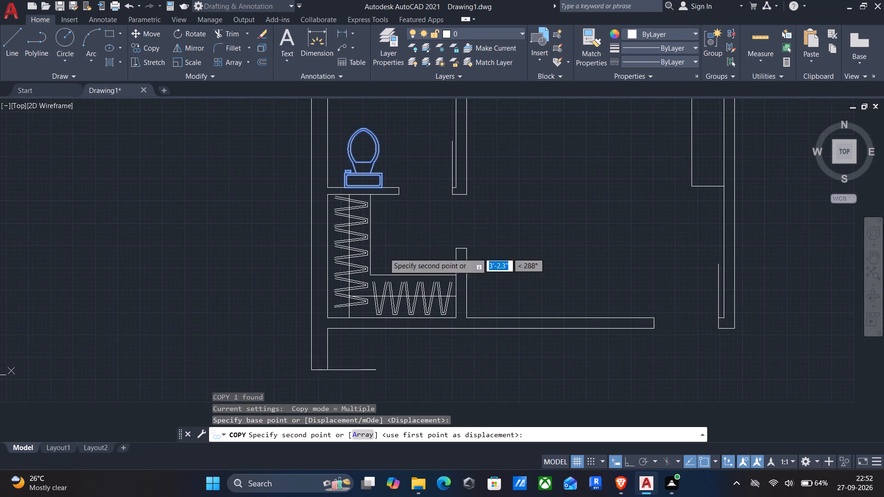
middle_drag(460, 357, 378, 254)
middle_drag(404, 335, 365, 278)
scroll(365, 278, down, 2)
middle_drag(388, 337, 291, 218)
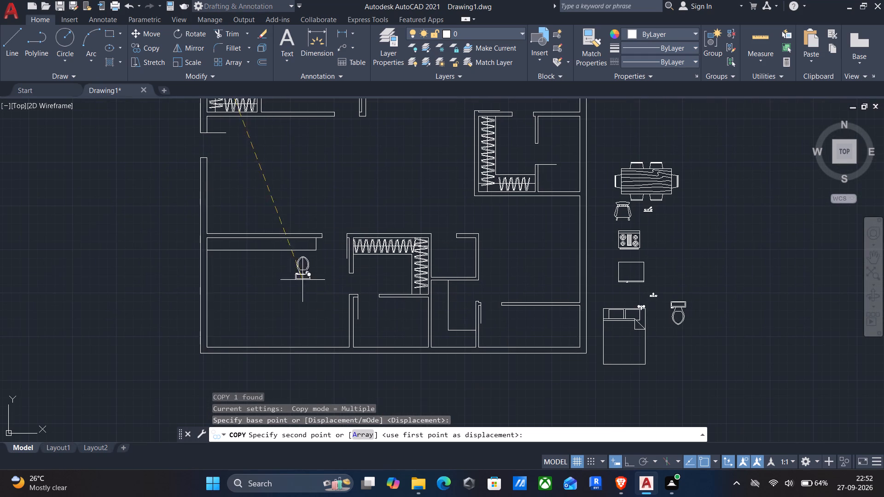
middle_drag(358, 329, 337, 280)
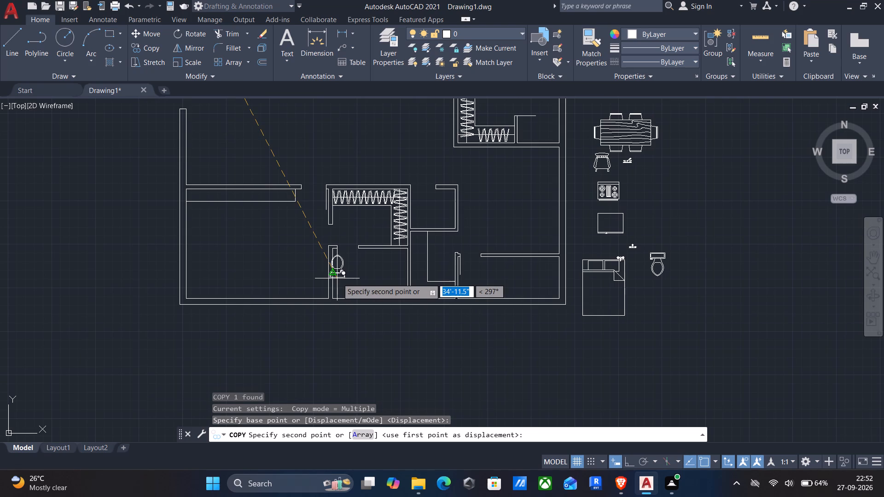
scroll(381, 295, up, 3)
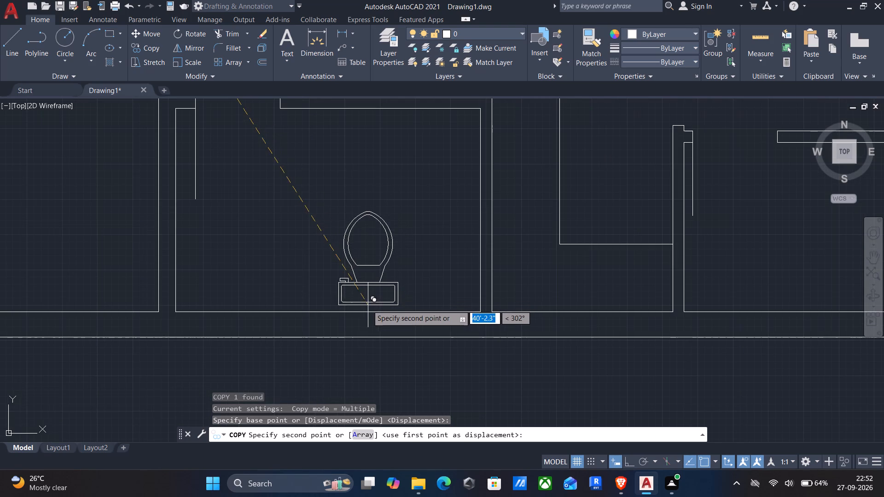
click(368, 311)
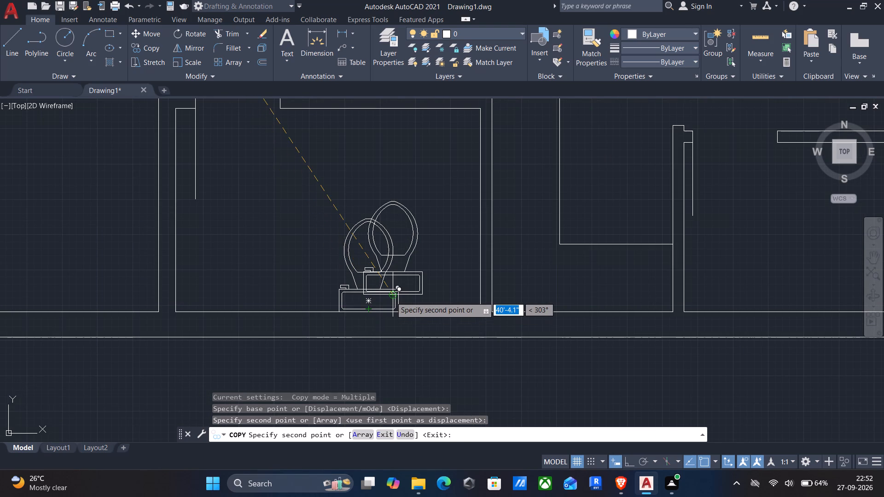
Place another toilet copy against the bottom wall of the small east bathroom beside the V-symbol strips, and end the copying.
middle_drag(441, 295, 331, 347)
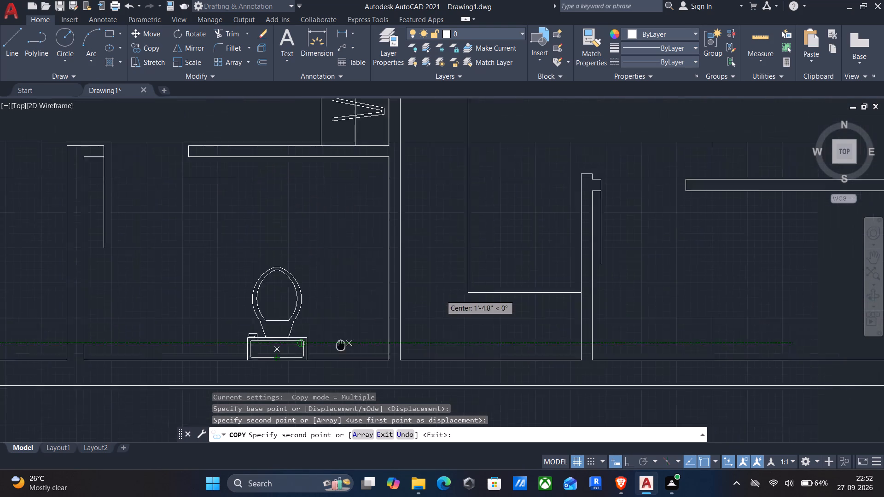
middle_drag(331, 347, 326, 348)
scroll(328, 348, down, 2)
middle_drag(475, 270, 361, 395)
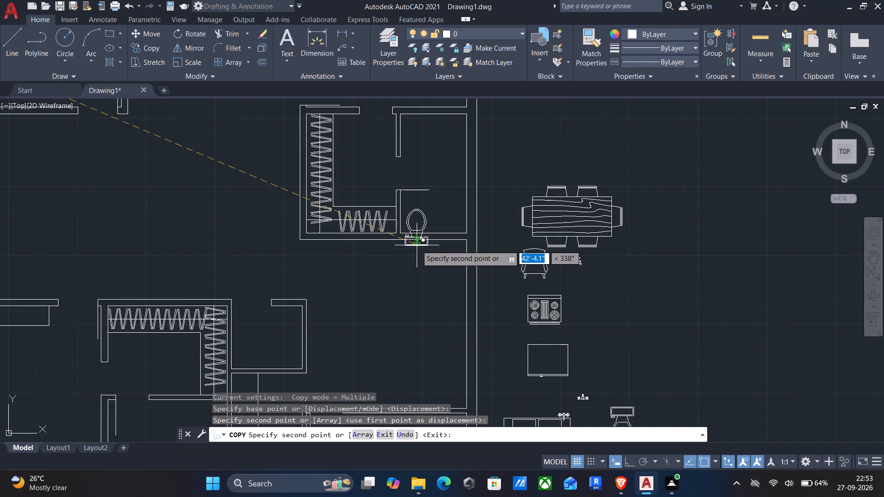
scroll(427, 223, up, 3)
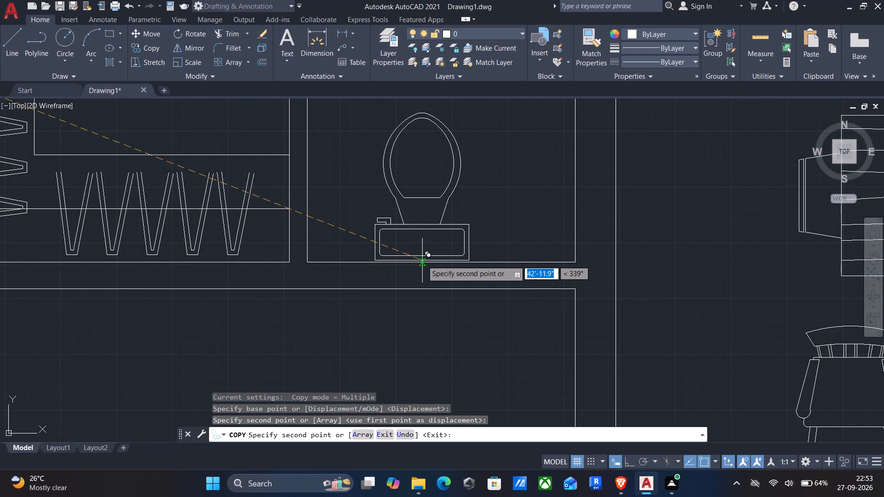
click(422, 260)
scroll(422, 260, down, 2)
middle_drag(415, 273, 500, 266)
scroll(466, 273, down, 2)
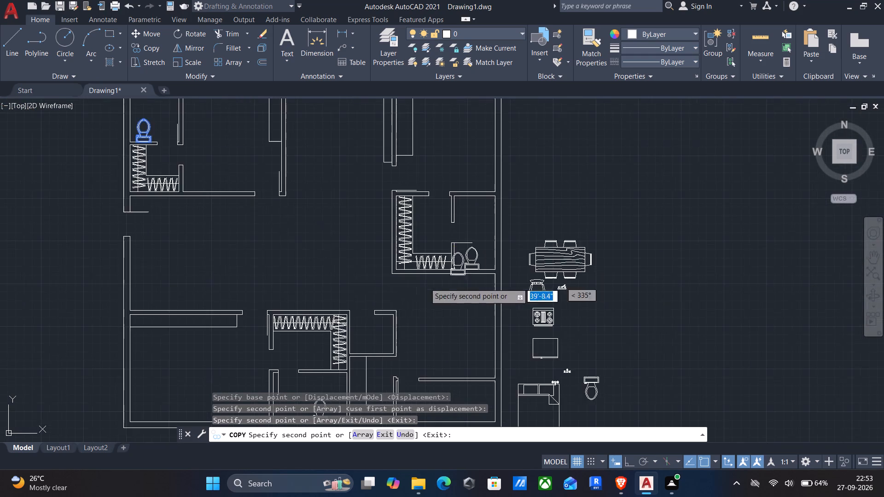
middle_drag(366, 290, 418, 268)
key(Escape)
middle_drag(344, 235, 366, 232)
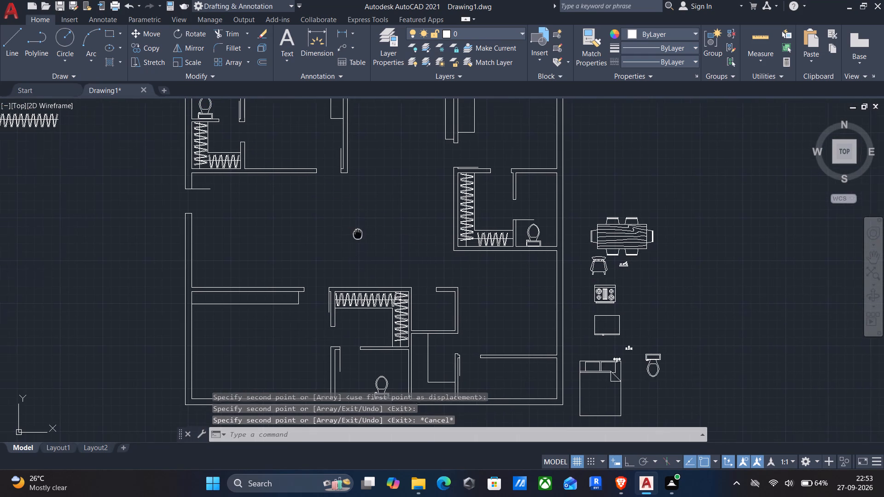
middle_drag(366, 232, 390, 231)
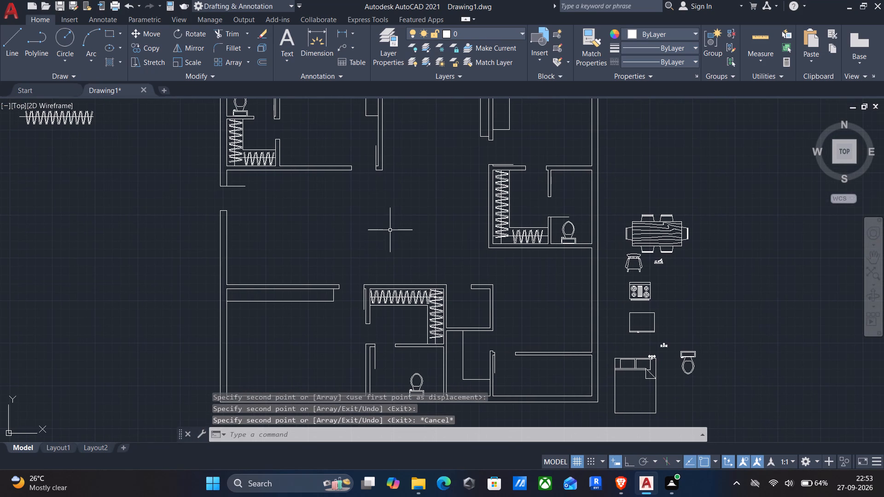
Copy the small two-handle faucet from outside the plan onto the lower middle bathroom's bottom wall, east of the toilet, and end the copying.
scroll(669, 344, up, 4)
middle_drag(699, 364, 666, 245)
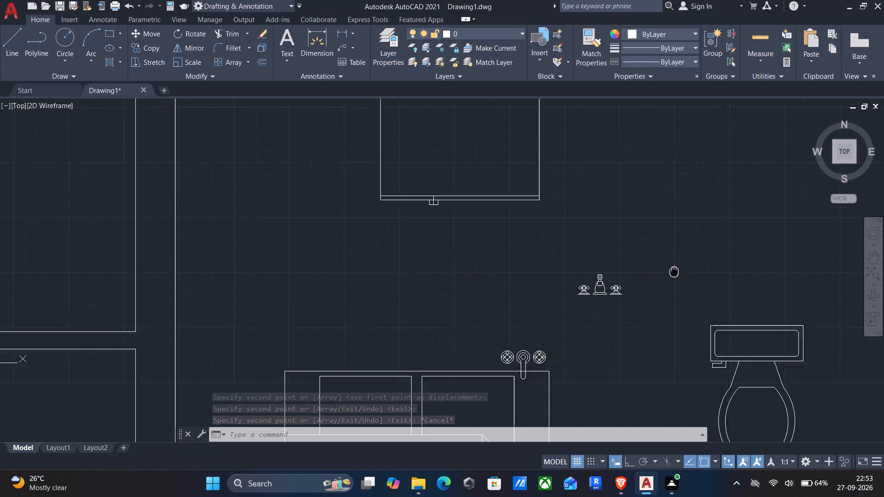
middle_drag(666, 245, 662, 225)
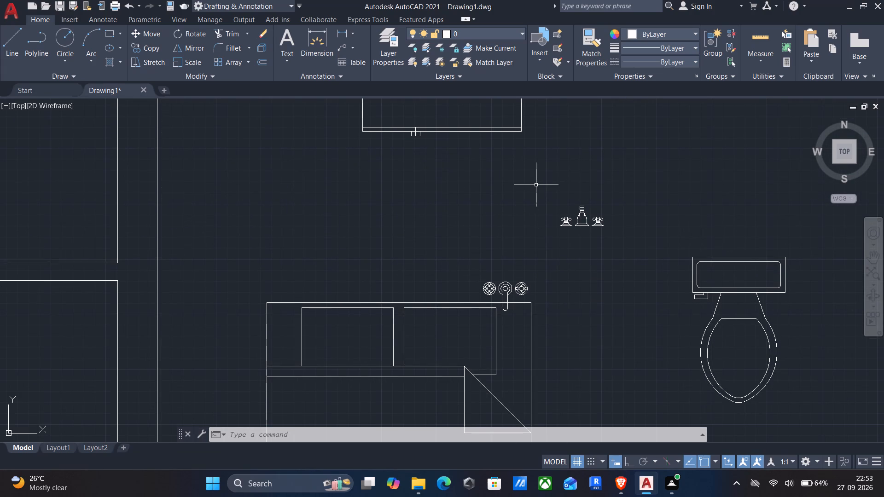
click(536, 185)
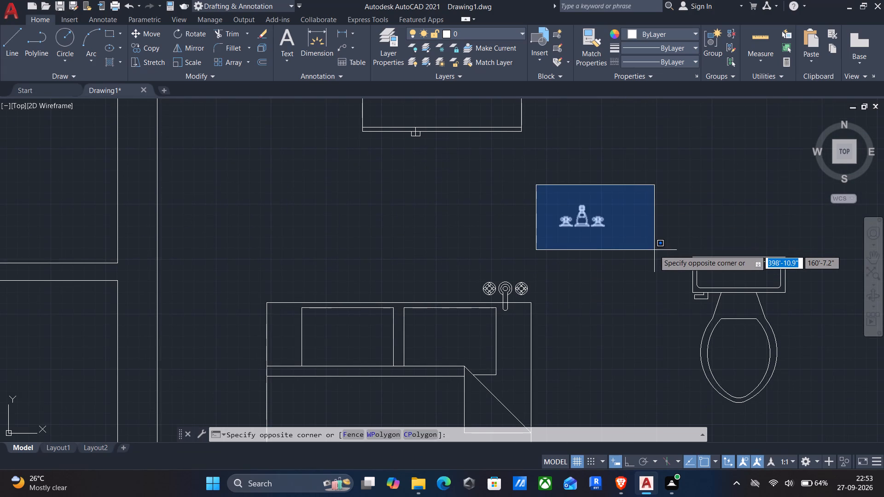
click(654, 250)
text(co)
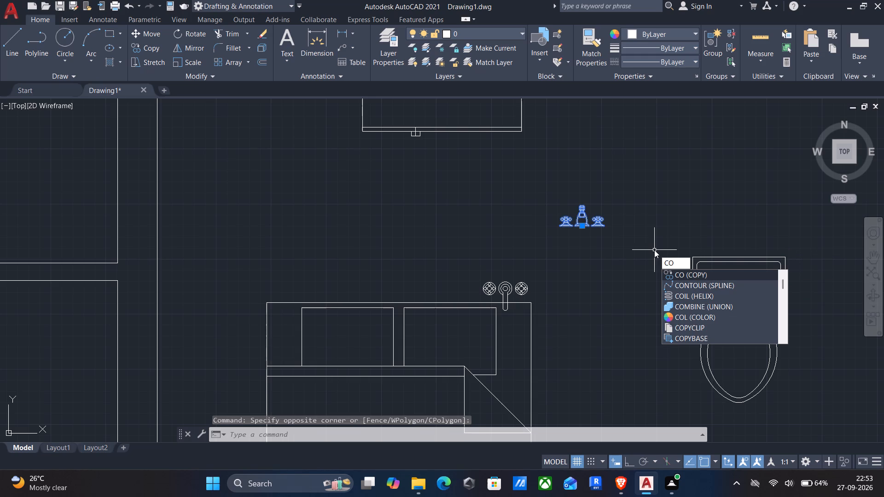
scroll(654, 250, down, 2)
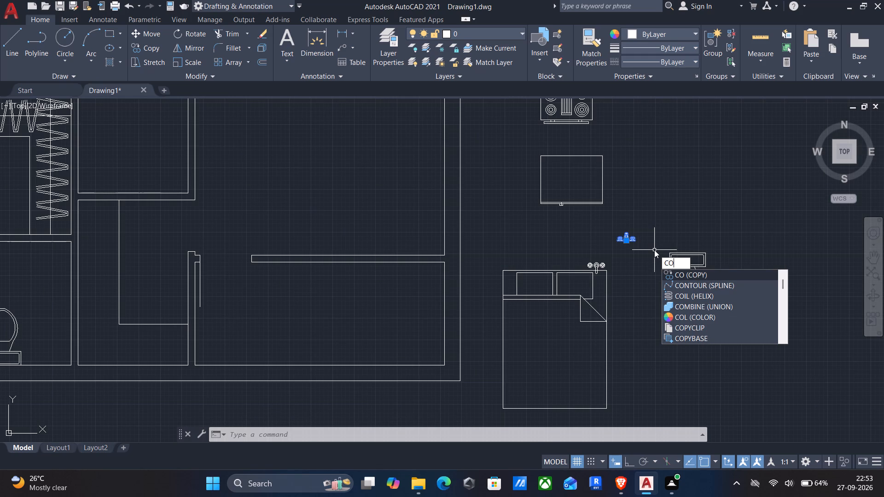
key(Return)
click(628, 245)
middle_drag(519, 293, 624, 246)
scroll(632, 241, down, 1)
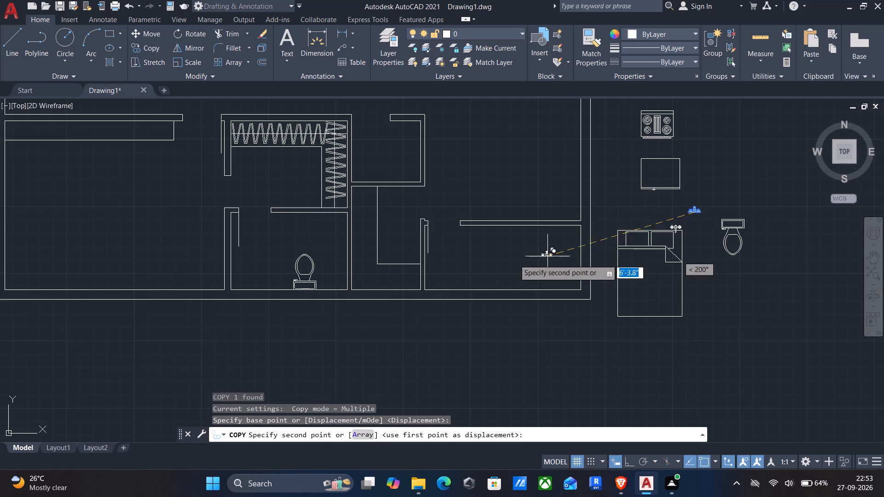
middle_drag(432, 266, 477, 262)
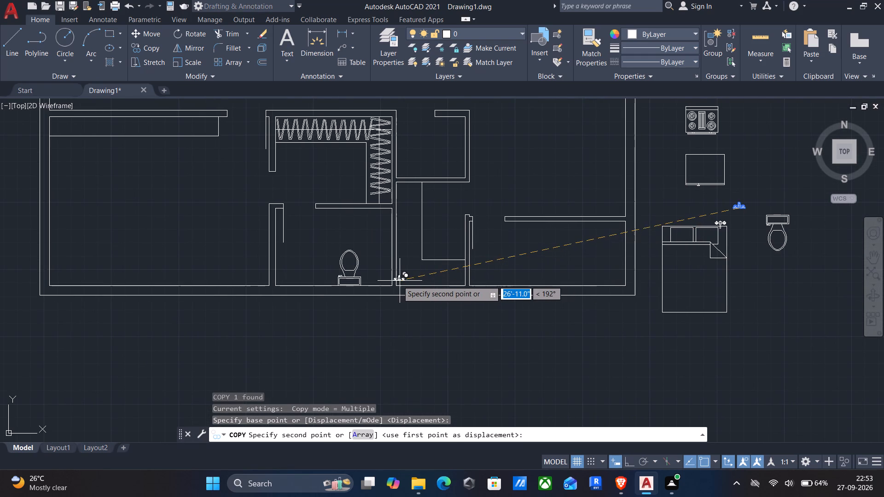
scroll(376, 282, up, 4)
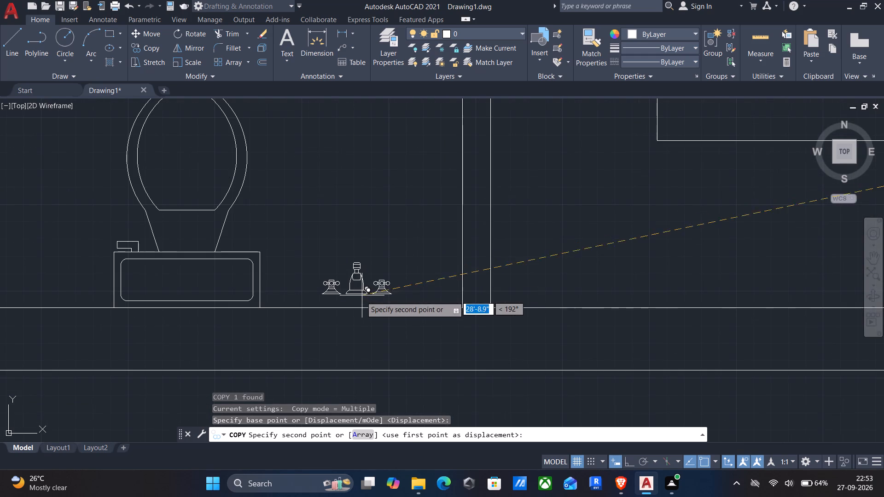
click(348, 310)
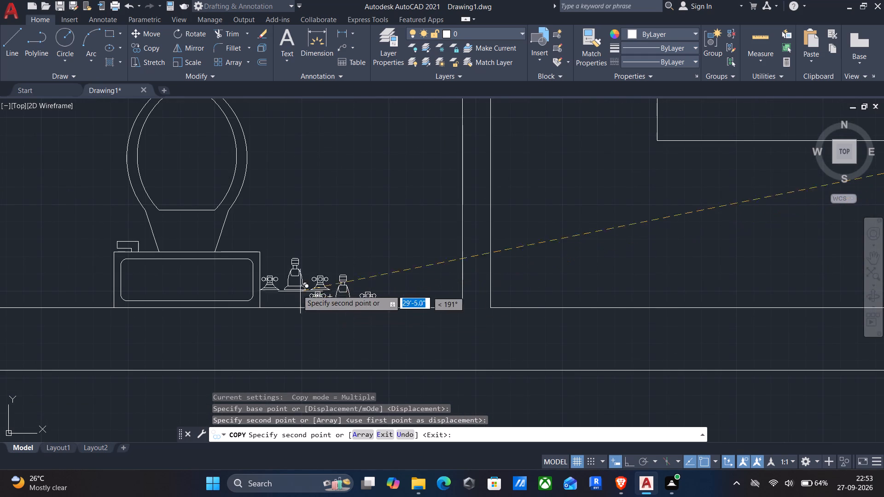
key(Return)
Move the lower middle bathroom's toilet about 1'-2" west along the bottom wall, away from the faucet.
drag(279, 266, 272, 260)
click(171, 239)
key(m)
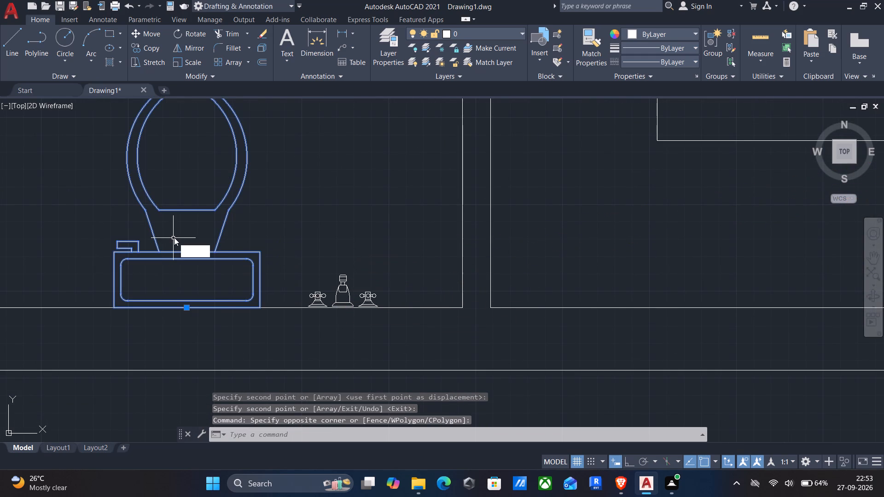
key(Return)
scroll(162, 246, down, 2)
middle_drag(146, 287, 256, 283)
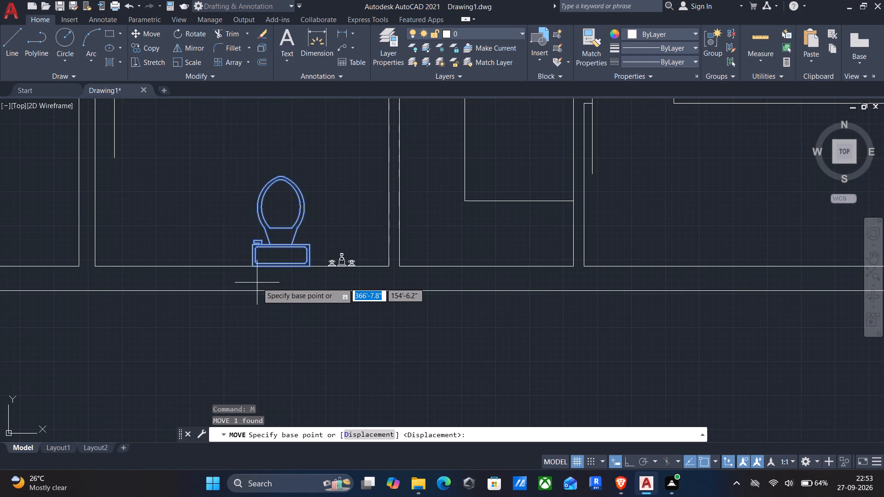
click(279, 266)
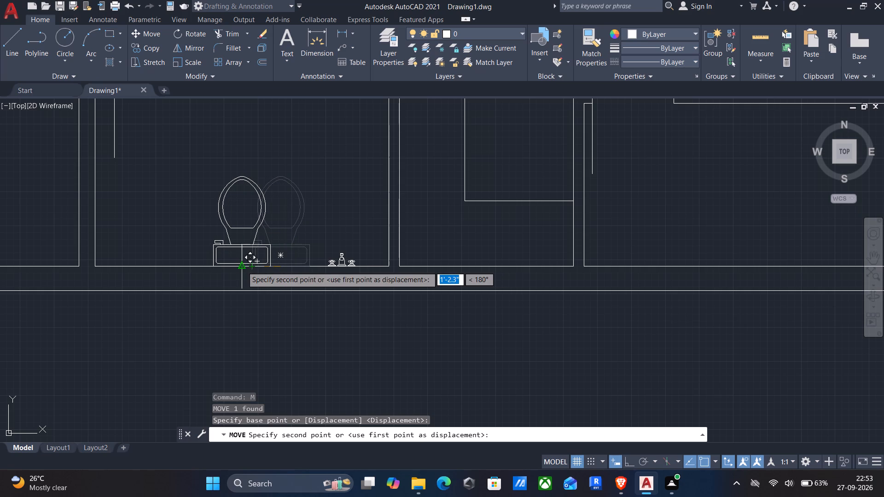
click(242, 266)
Rotate the two-handle faucet outside the plan 90 degrees about its base with Ortho on, so its spout points west.
scroll(242, 266, down, 1)
middle_drag(245, 273, 275, 281)
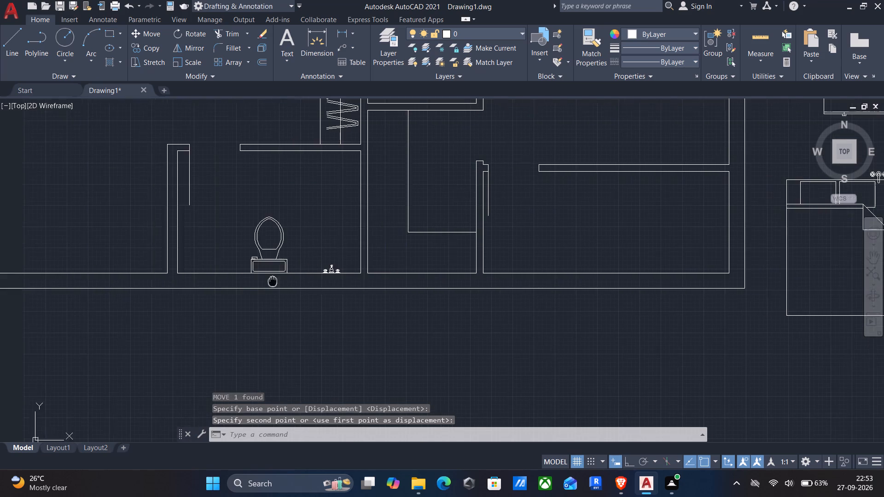
middle_drag(275, 281, 278, 281)
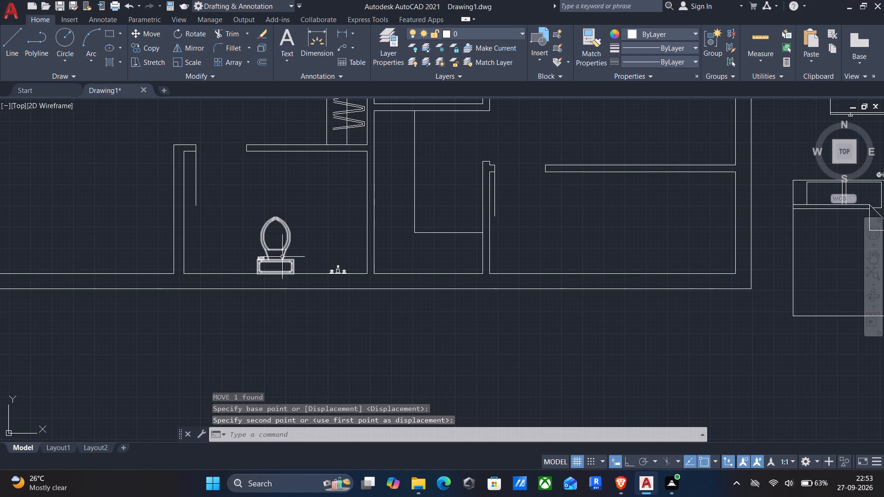
middle_drag(306, 259, 210, 257)
scroll(365, 233, down, 2)
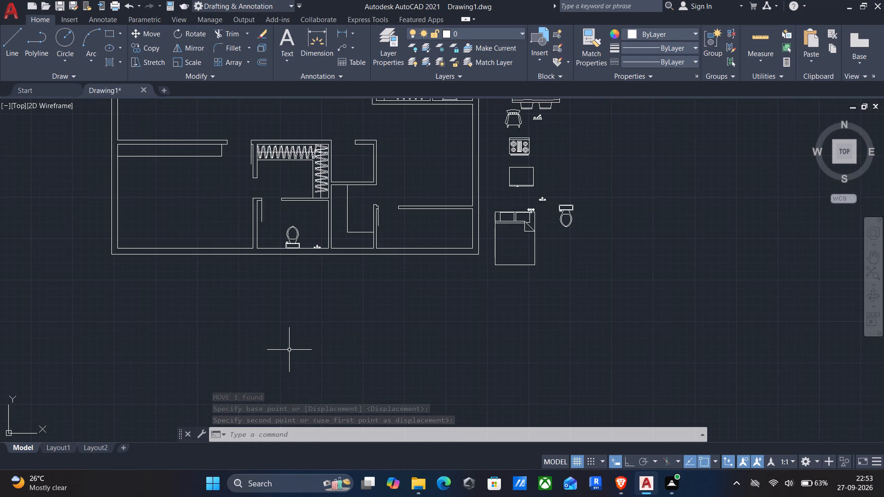
middle_drag(658, 235, 534, 334)
scroll(442, 305, up, 4)
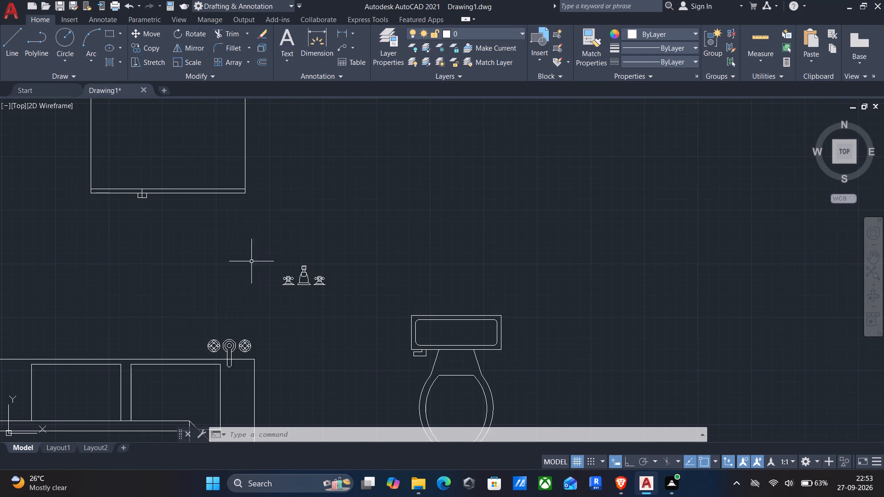
click(233, 254)
click(382, 332)
text(ro)
key(Return)
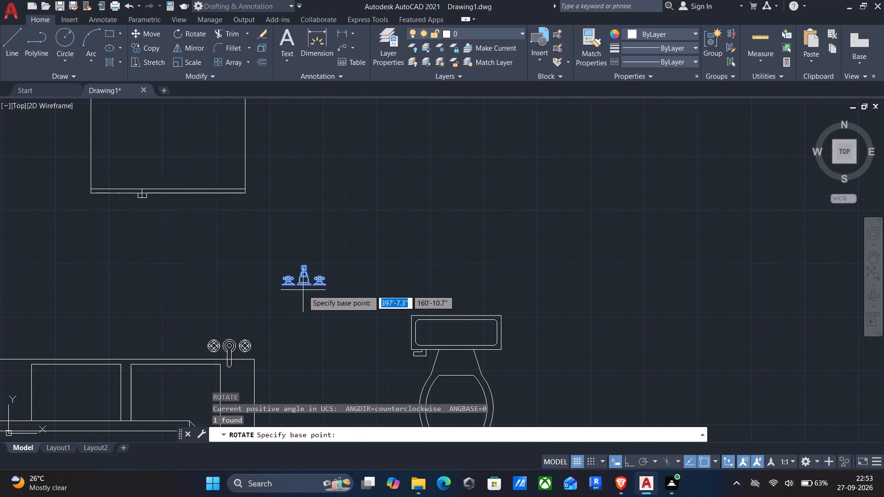
click(307, 289)
key(F8)
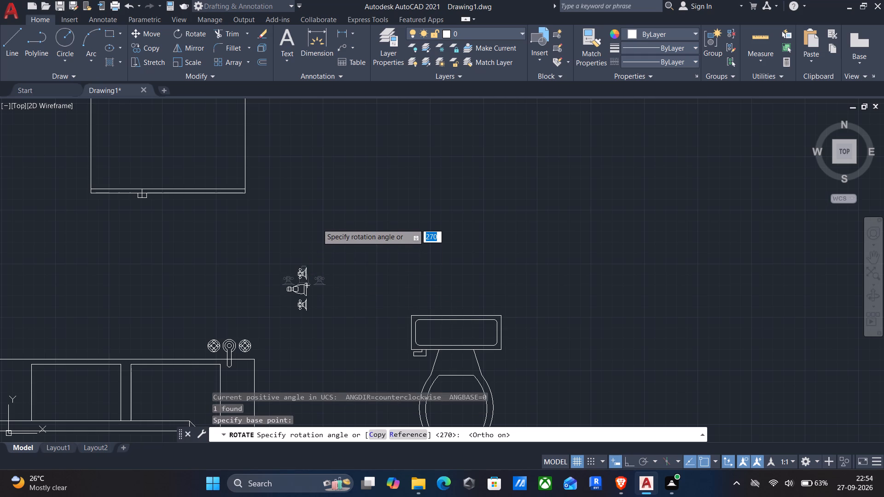
click(310, 192)
Copy the rotated faucet by its base onto the east wall of the small east bathroom, with Ortho off.
click(281, 247)
click(334, 328)
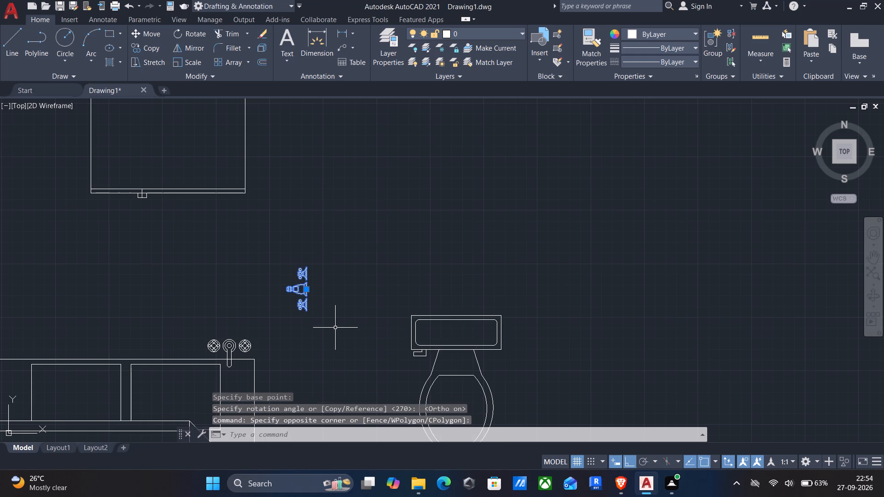
text(co)
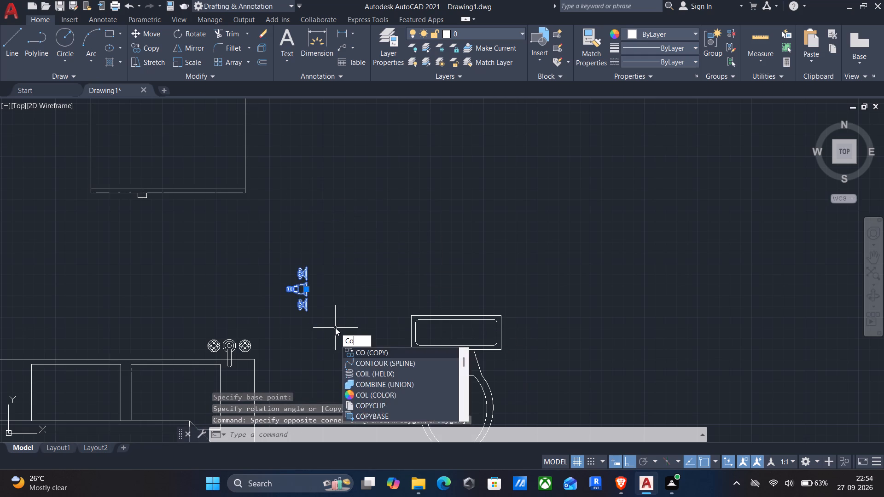
key(Return)
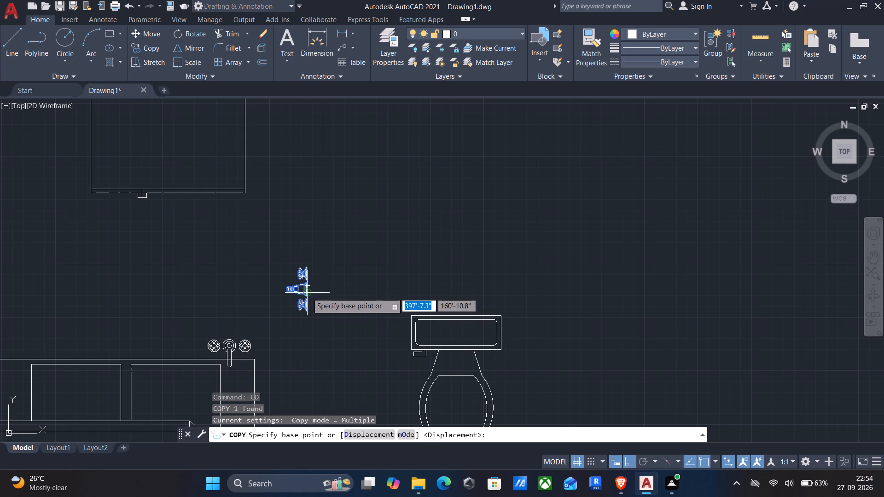
click(307, 295)
key(F8)
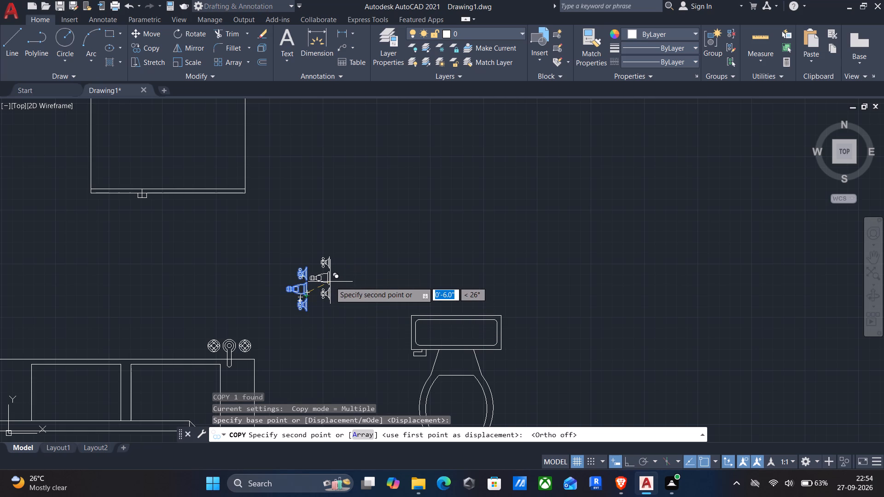
middle_drag(330, 283, 349, 349)
scroll(349, 349, down, 1)
middle_drag(315, 318, 494, 396)
scroll(306, 331, down, 1)
middle_drag(304, 329, 320, 324)
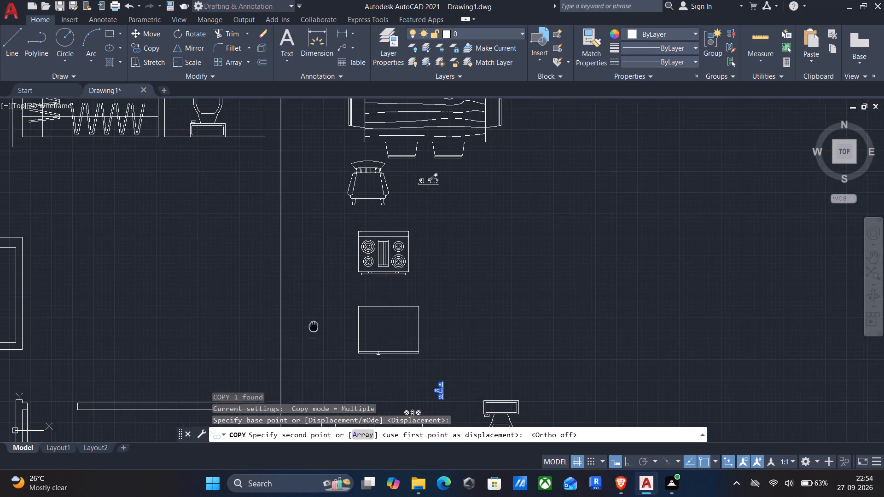
middle_drag(320, 324, 462, 448)
middle_drag(455, 367, 474, 478)
scroll(431, 223, up, 3)
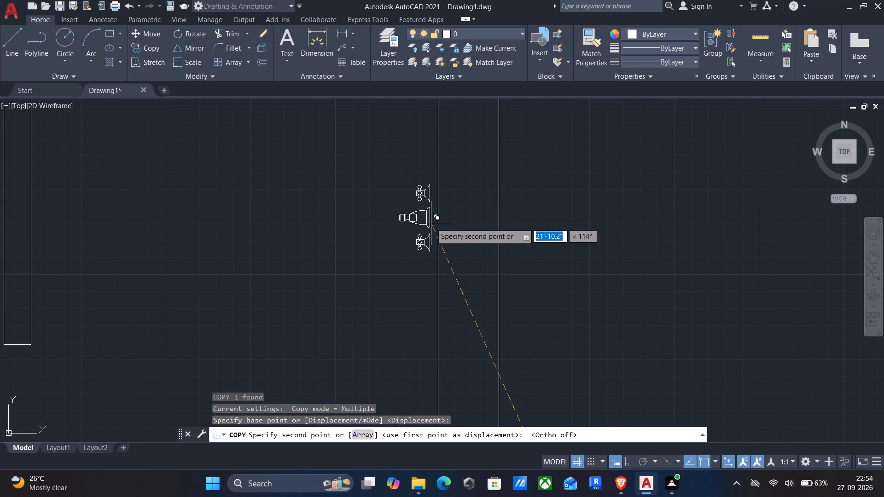
click(436, 230)
Place another copy of the rotated faucet on the upper-left bathroom's east wall, near the room's top corner.
scroll(433, 232, down, 2)
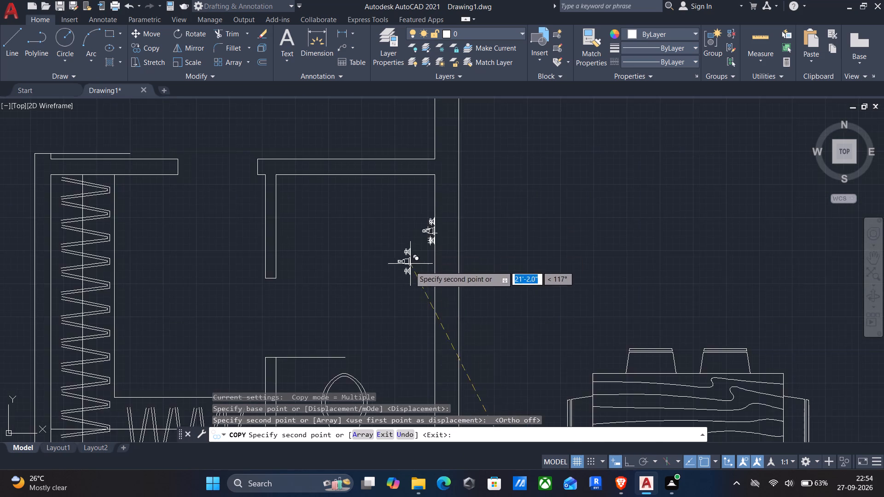
middle_drag(409, 266, 576, 227)
scroll(577, 227, down, 2)
middle_drag(459, 272, 627, 205)
middle_drag(418, 236, 443, 433)
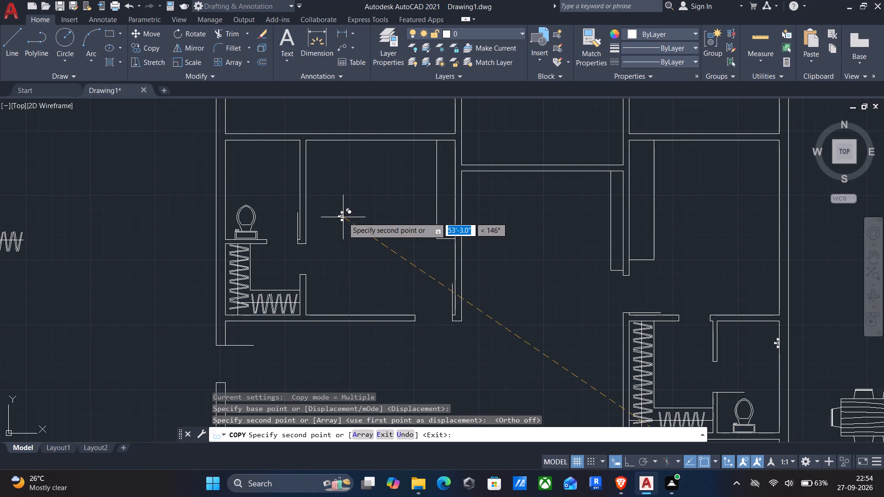
middle_drag(338, 218, 339, 413)
middle_drag(311, 373, 352, 261)
scroll(337, 245, up, 2)
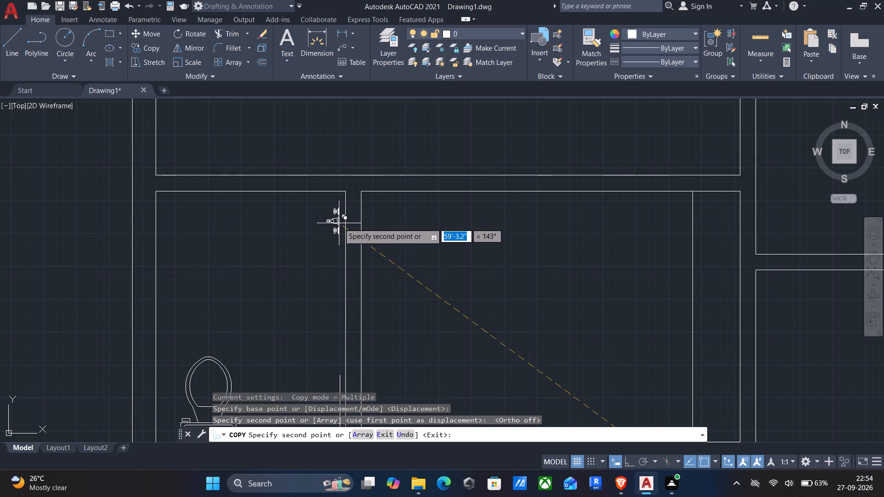
click(343, 246)
Place a further faucet copy in the open middle of the lower-right room and end the copying.
scroll(349, 255, down, 2)
middle_drag(431, 298, 429, 264)
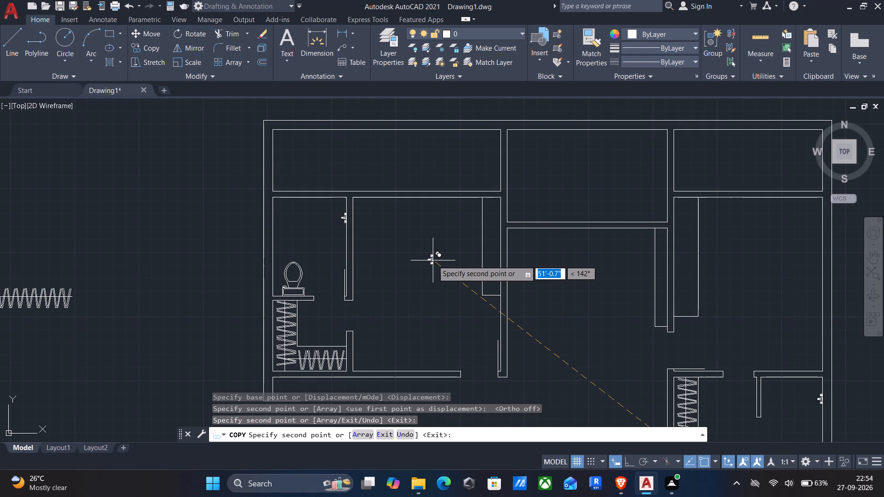
middle_drag(433, 261, 424, 165)
scroll(424, 163, down, 1)
middle_drag(484, 272, 395, 128)
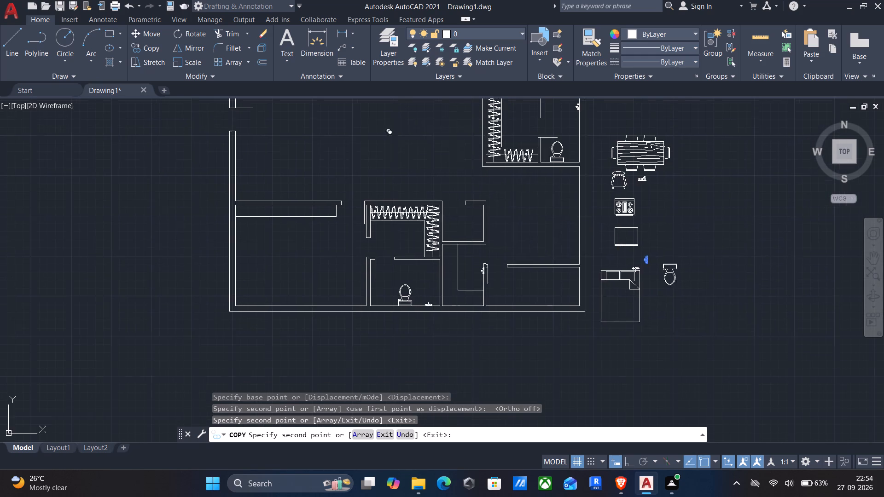
middle_drag(435, 276, 336, 174)
scroll(435, 189, up, 3)
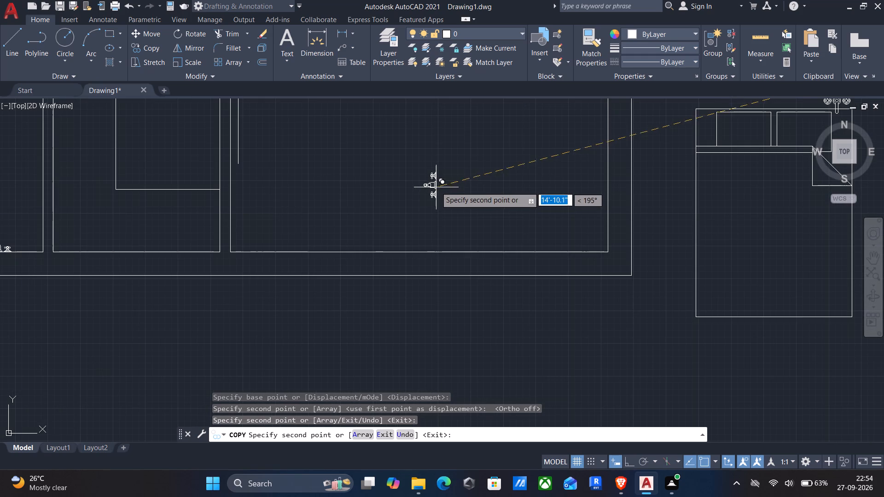
click(439, 178)
key(Escape)
Rotate the faucet copy in the lower-right room 90 degrees with Ortho on, so its spout points south.
click(400, 152)
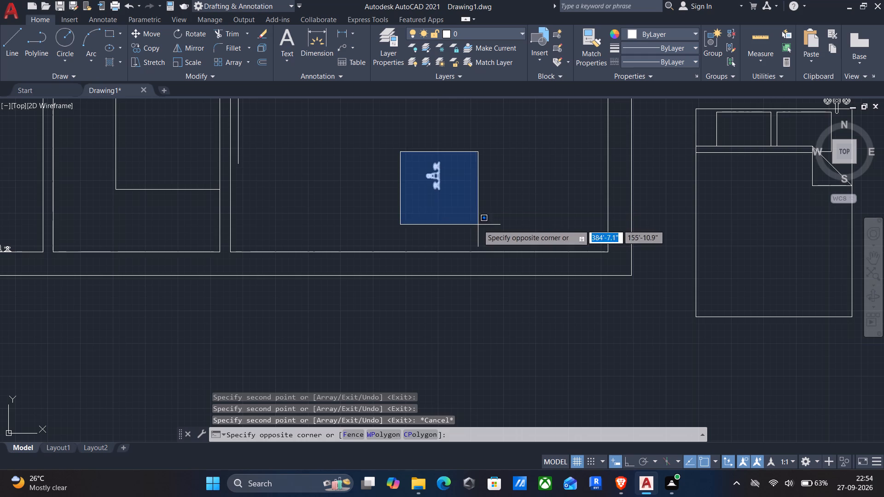
click(478, 225)
text(ro)
key(Return)
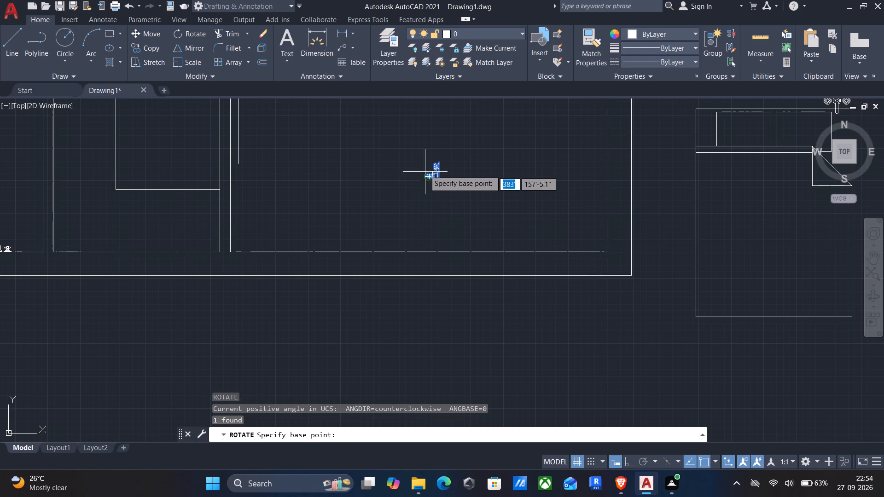
click(439, 158)
key(F8)
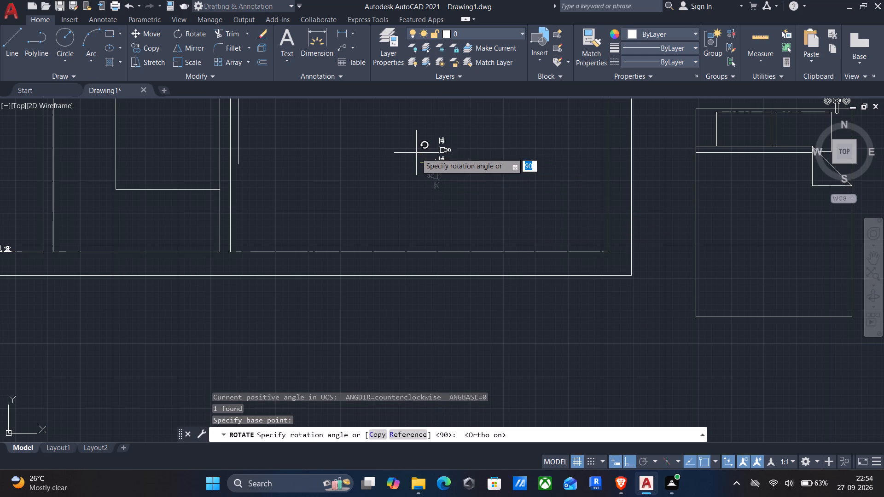
click(462, 133)
Move the south-pointing faucet by its base onto the south face of the lower-right room's north wall, with Ortho off.
click(418, 141)
click(534, 220)
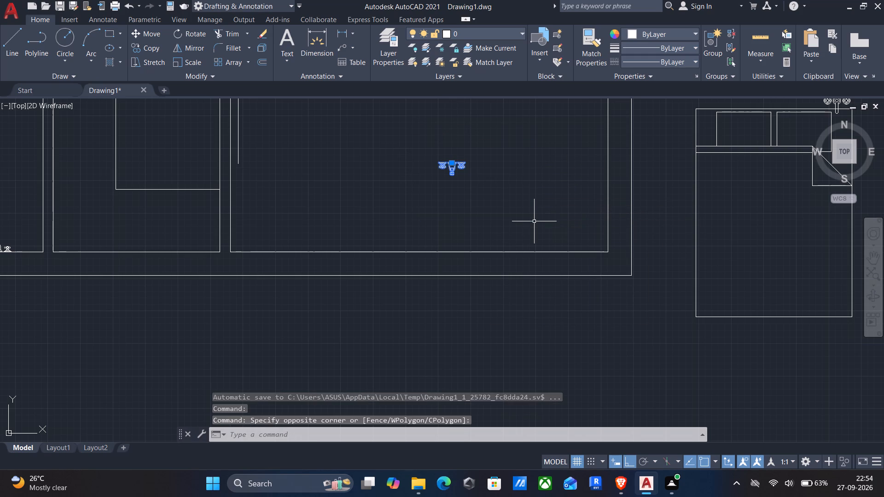
key(m)
key(Return)
scroll(460, 170, up, 3)
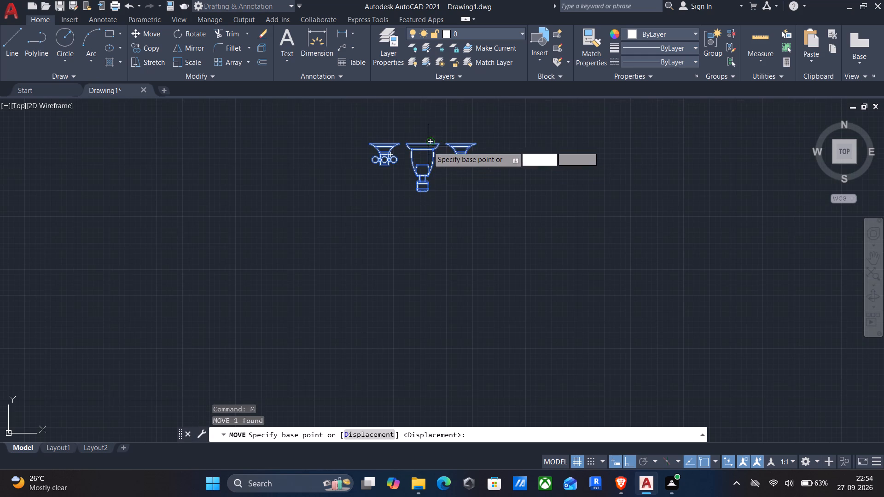
click(425, 144)
scroll(425, 143, down, 1)
middle_drag(430, 152, 414, 327)
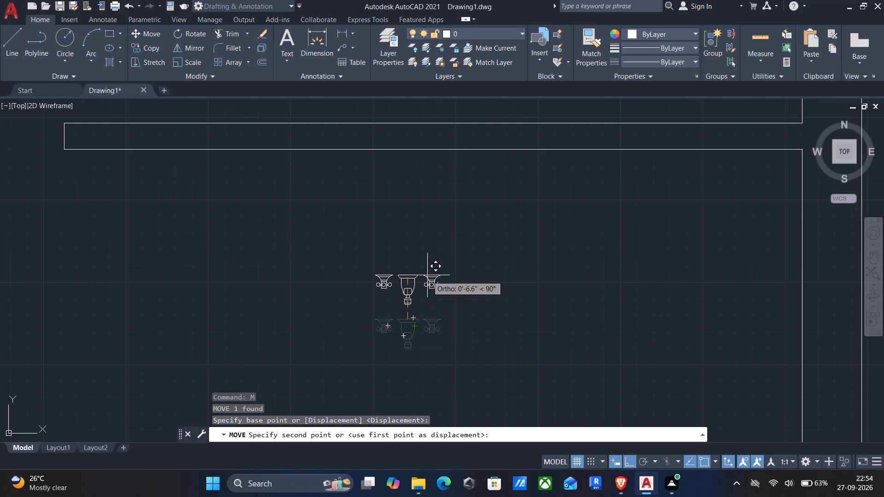
key(F8)
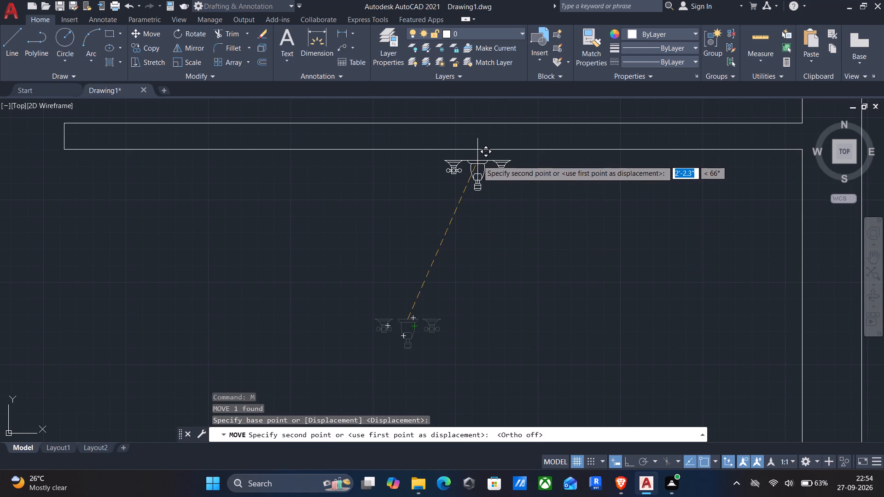
click(471, 152)
Draw a rectangle about 1'-2" by 1'-6" against the small east bathroom's east wall, between the faucet and the toilet.
scroll(442, 215, down, 2)
middle_drag(420, 254, 462, 255)
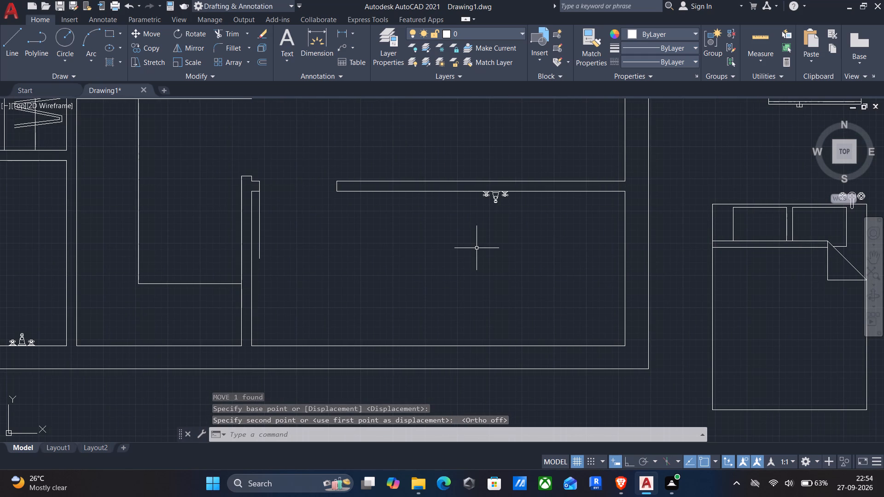
scroll(477, 248, down, 2)
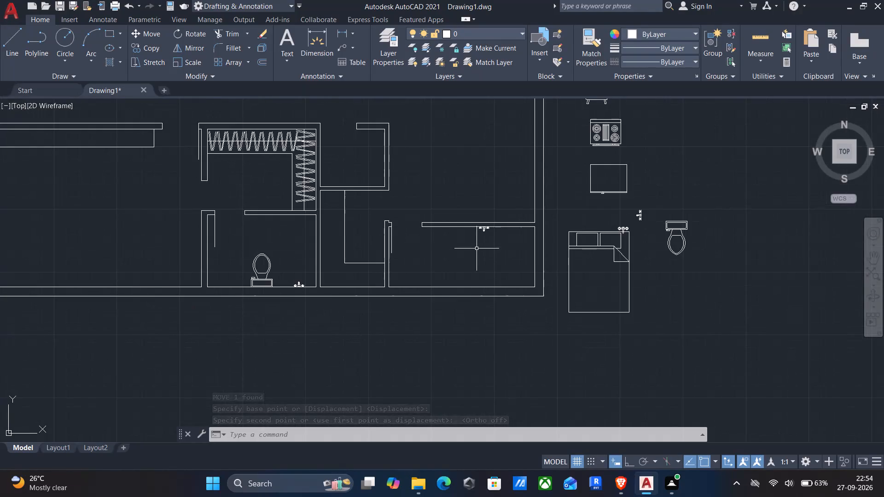
scroll(477, 249, down, 2)
middle_drag(477, 237, 456, 380)
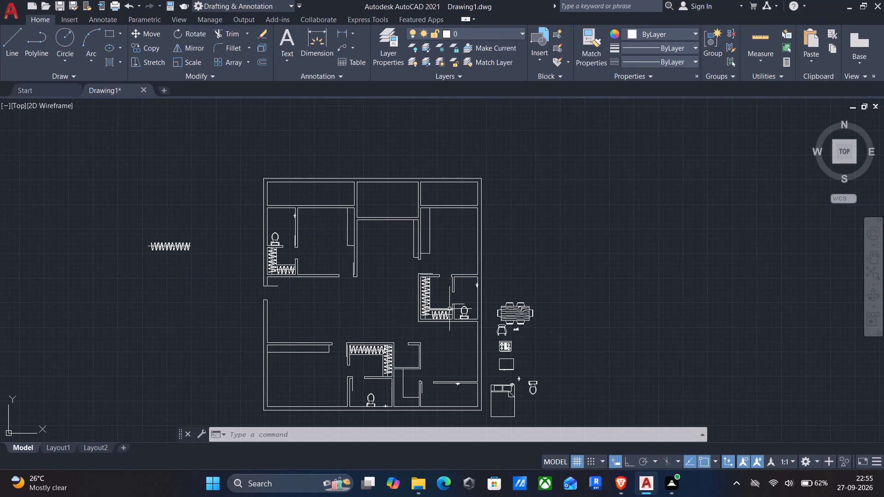
scroll(459, 301, up, 3)
middle_drag(483, 303, 454, 283)
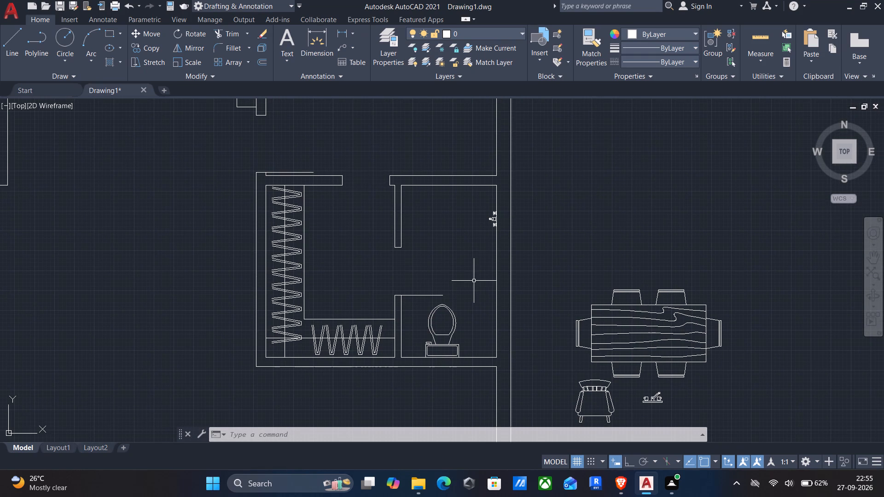
text(rec)
key(Return)
scroll(489, 285, up, 2)
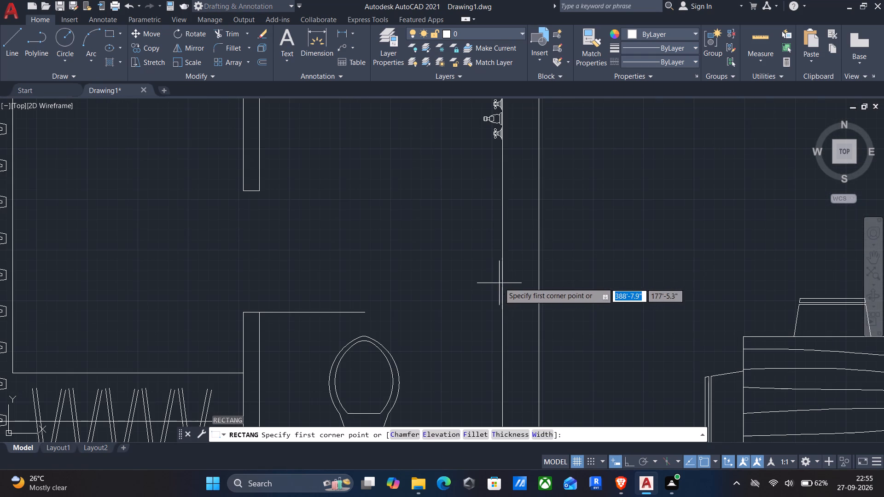
click(502, 270)
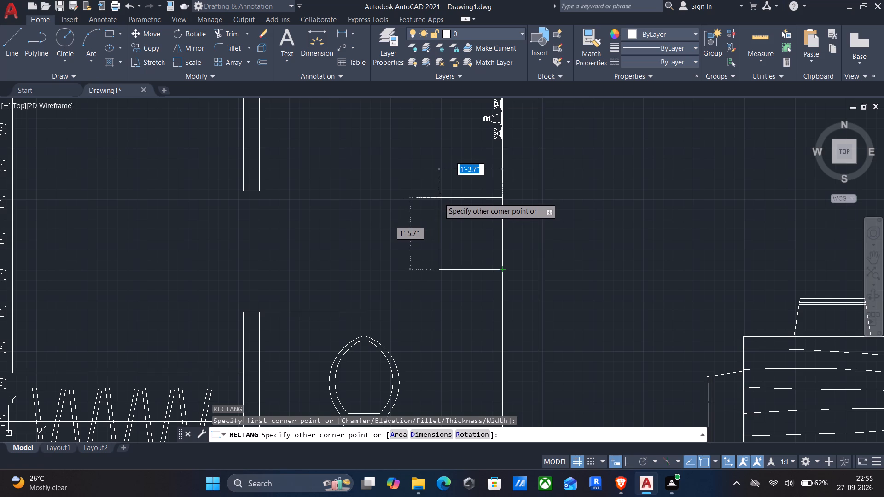
click(444, 196)
Offset the new basin rectangle inward by 1" and end the Offset command.
click(465, 235)
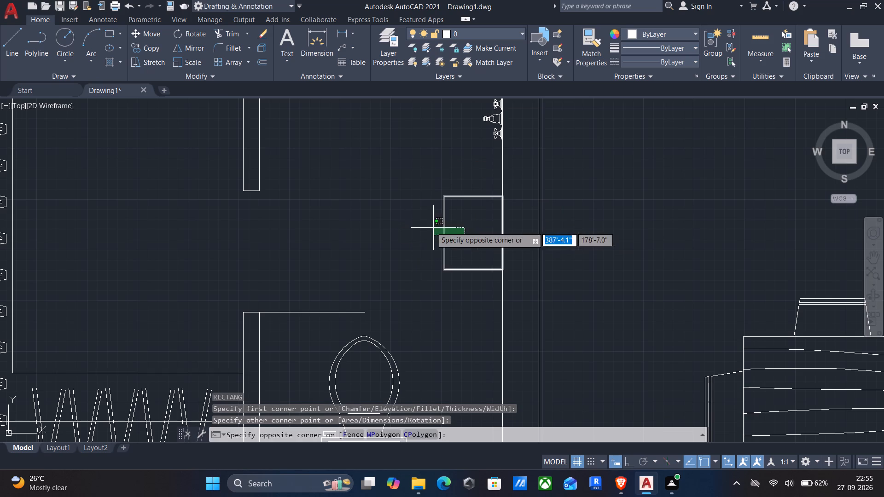
click(426, 226)
key(o)
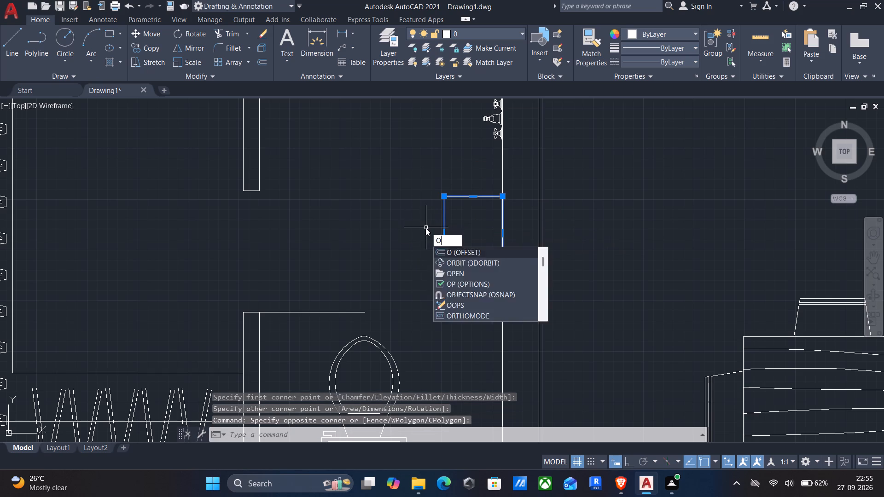
key(Return)
click(435, 229)
click(451, 222)
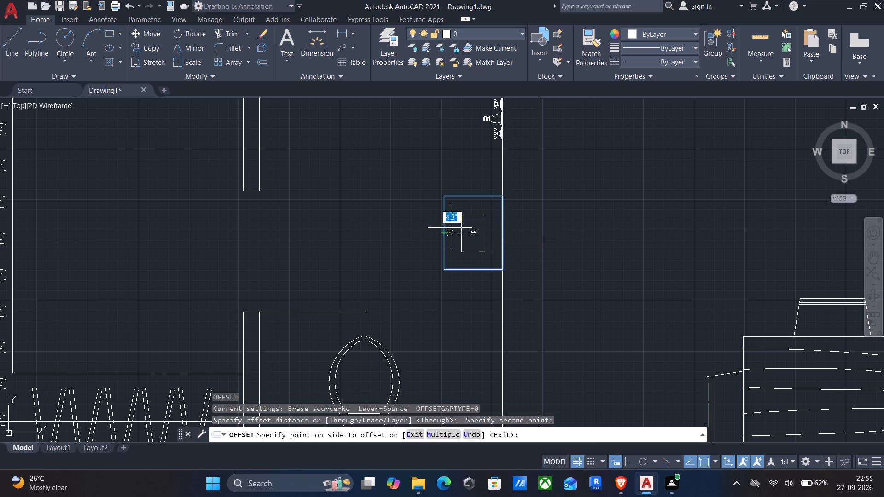
text(1")
key(Return)
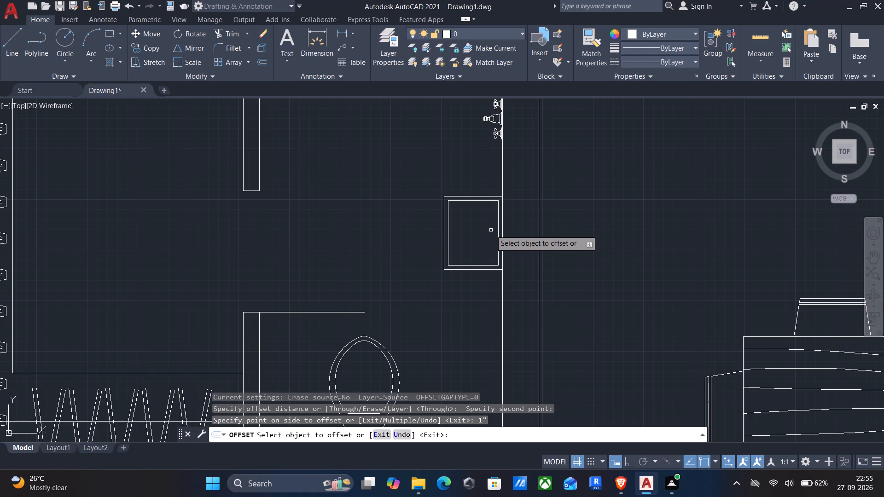
key(Return)
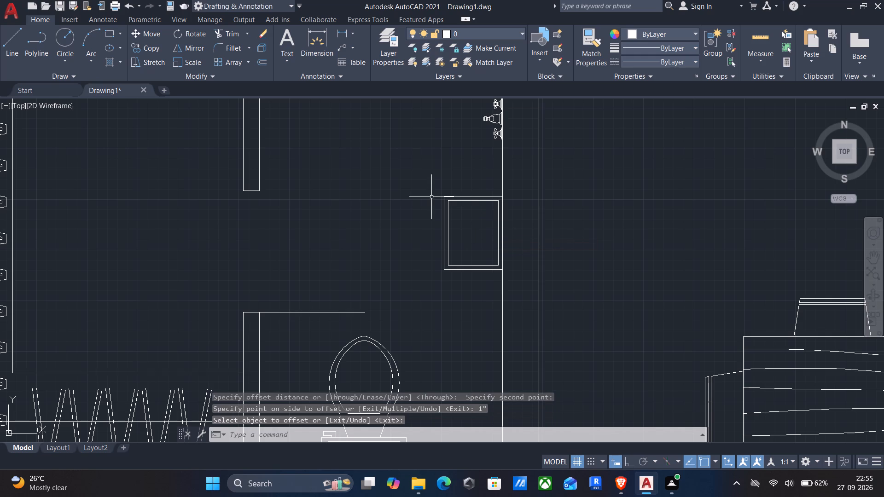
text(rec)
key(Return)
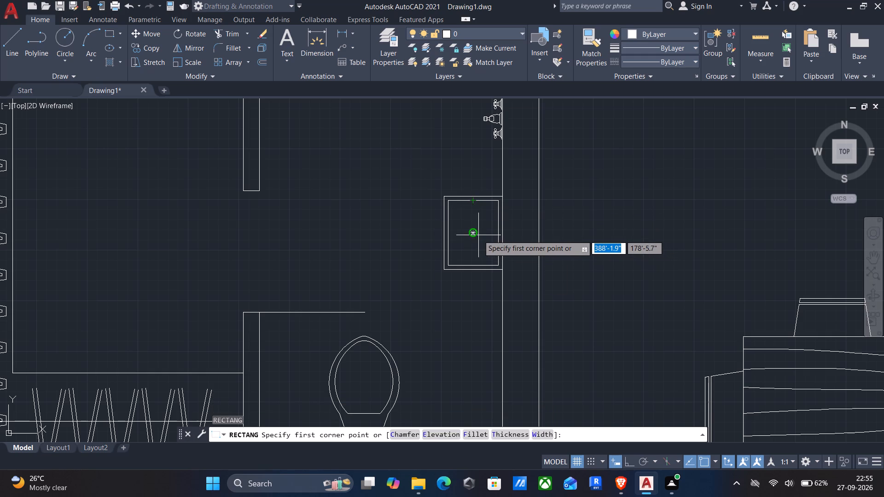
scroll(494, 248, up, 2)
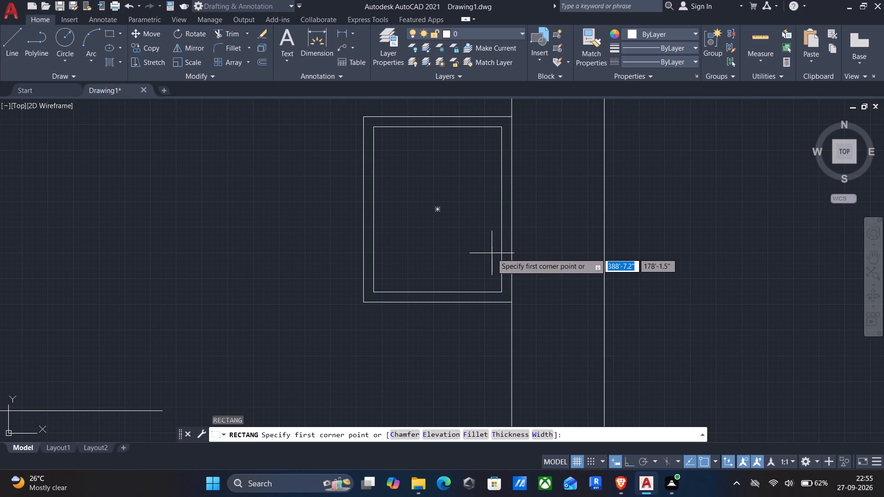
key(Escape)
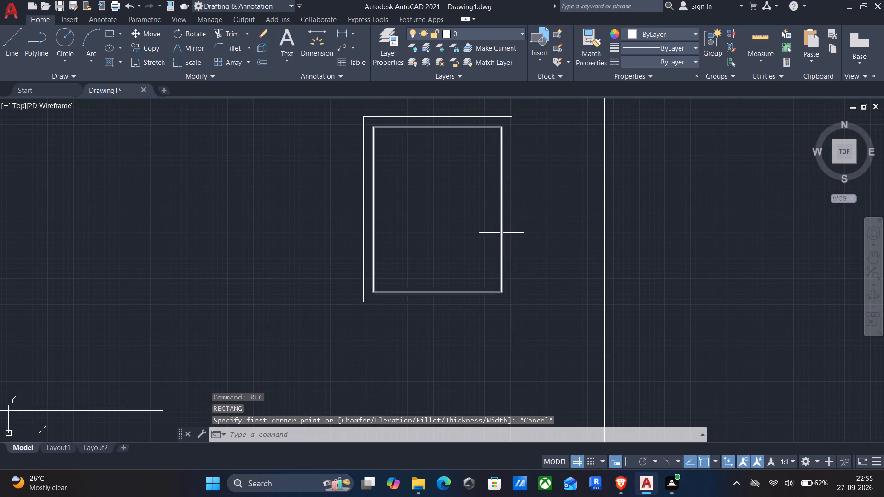
Explode the inner basin rectangle into separate lines.
click(501, 241)
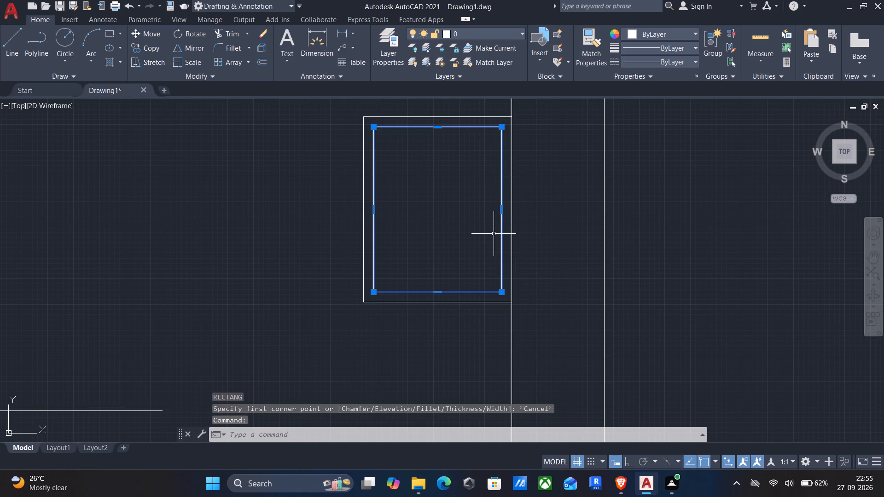
key(x)
key(Return)
Offset the inner rectangle's east edge 1' towards the west.
key(o)
key(Return)
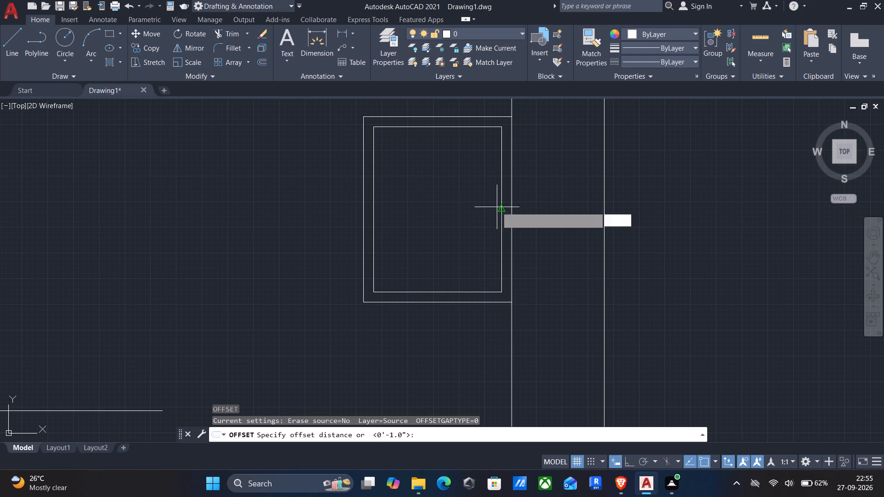
click(498, 203)
click(485, 222)
click(501, 211)
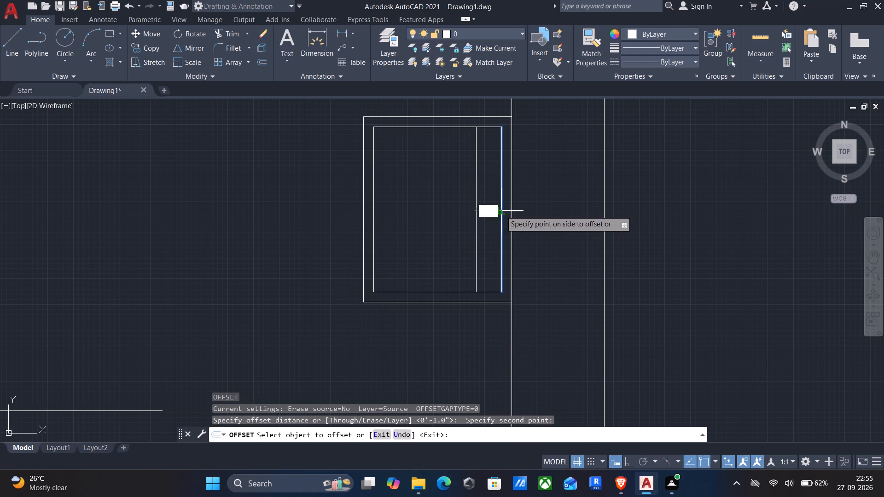
text(1')
key(Return)
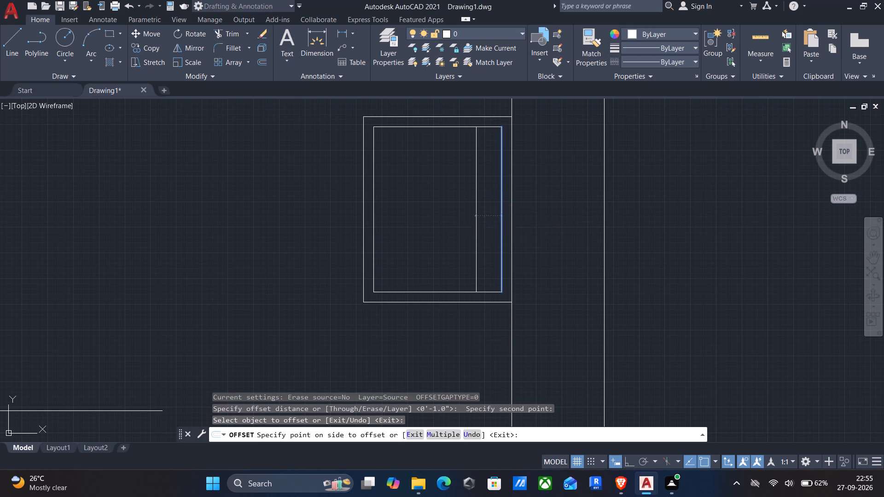
Offset the inner rectangle's east and north edges 2" inward.
click(501, 206)
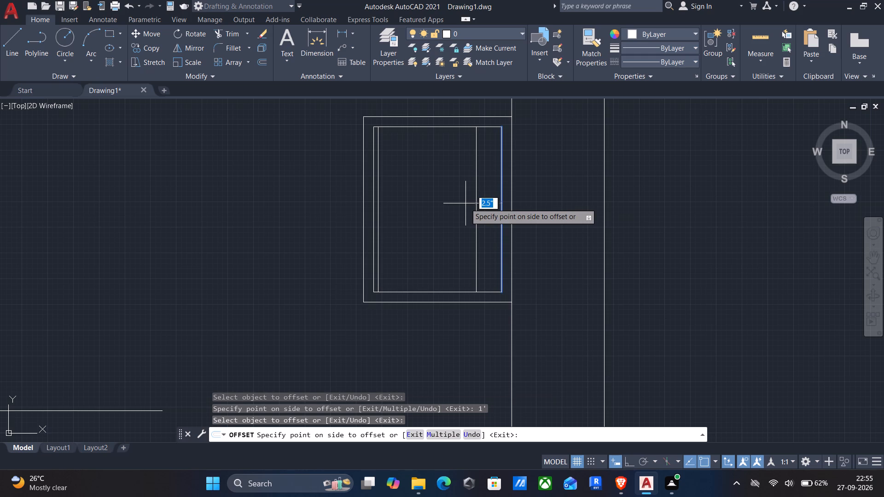
text(2")
key(Return)
scroll(432, 133, up, 1)
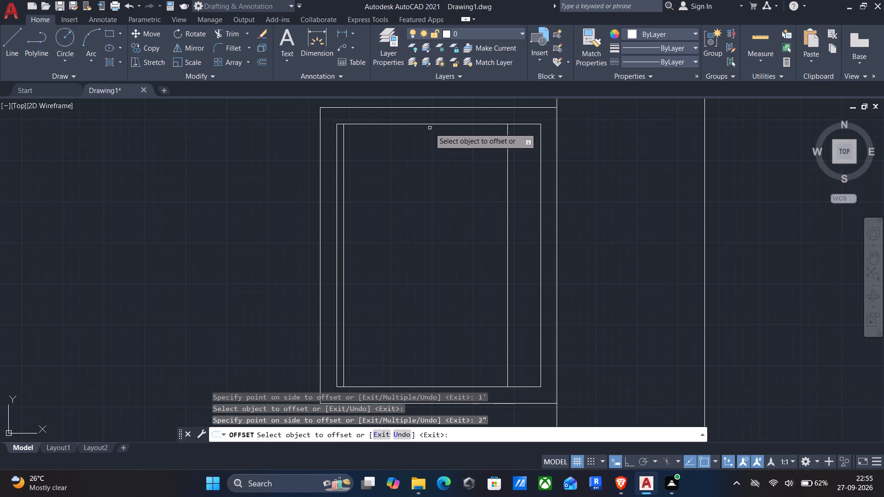
click(427, 123)
text(2")
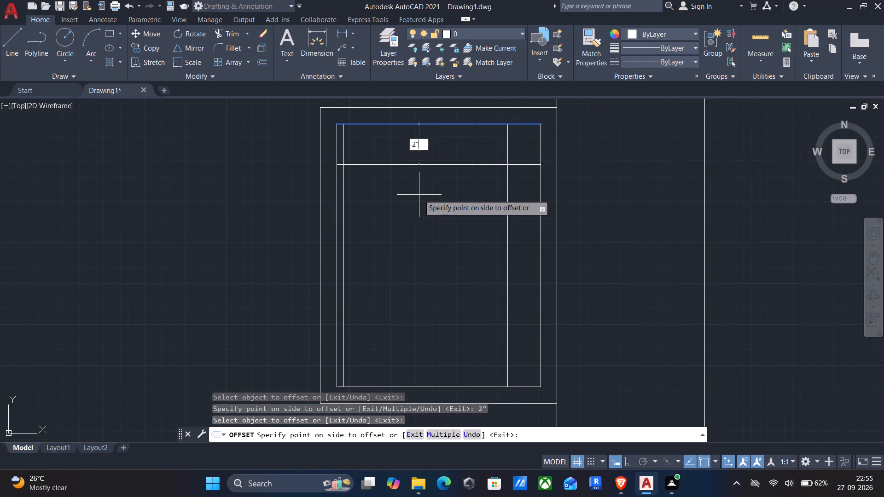
key(Return)
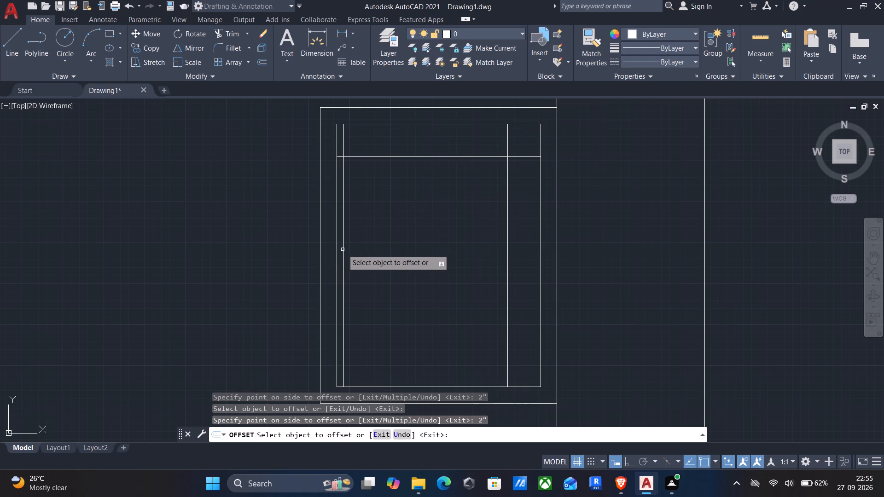
Offset the line just inside the west edge 2" eastward and the south edge 2" northward, ending the Offset command.
click(343, 248)
key(2)
key(shift+quotedbl)
key(Return)
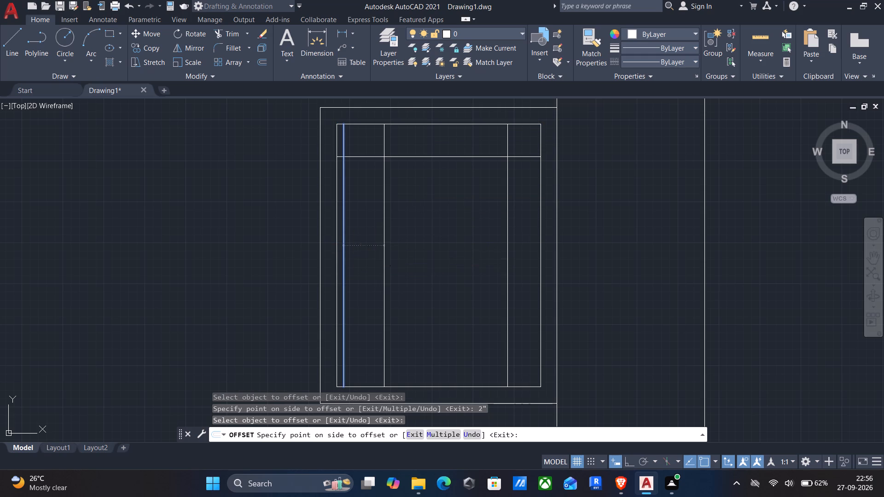
click(419, 388)
key(2)
key(shift+quotedbl)
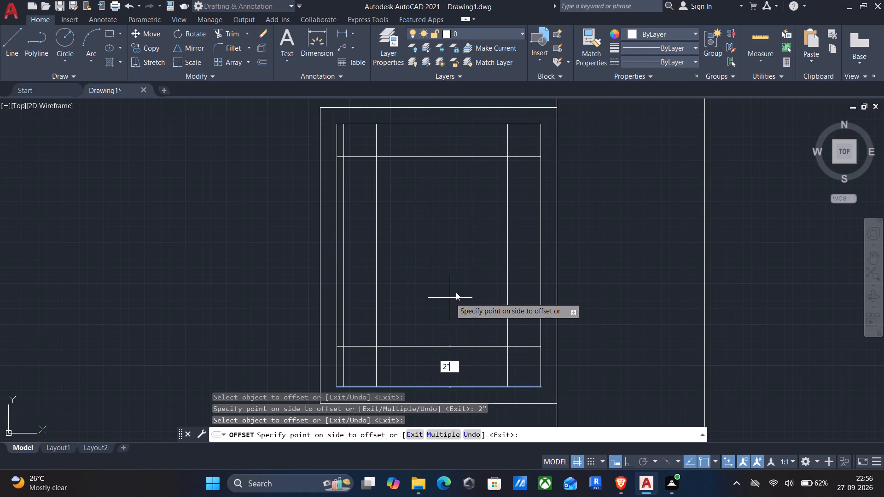
key(Return)
key(Return)
Trim the offset lines' overhanging ends at the southeast and southwest corners of the innermost basin outline.
text(tr)
key(Return)
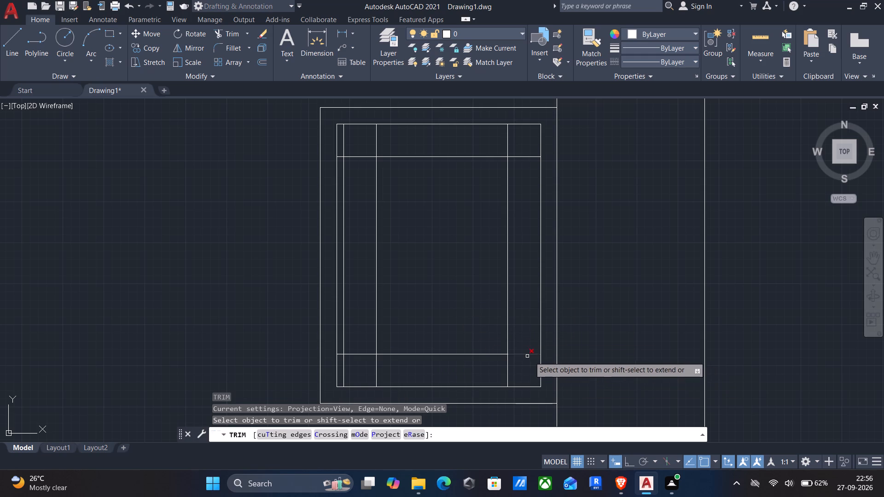
scroll(527, 358, up, 2)
drag(524, 333, 437, 377)
scroll(342, 354, down, 1)
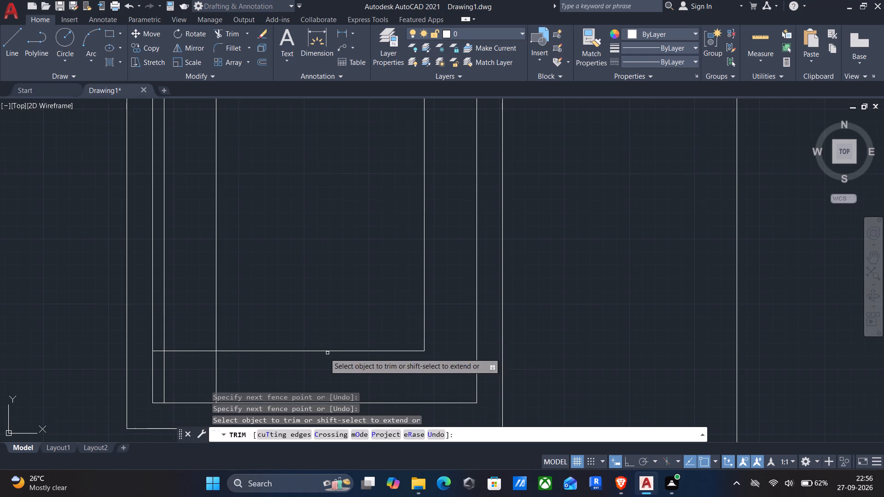
drag(188, 336, 239, 381)
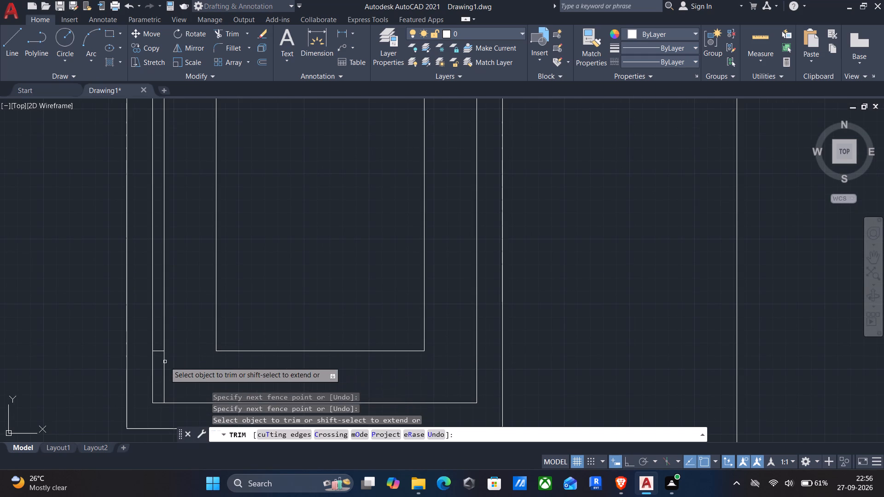
scroll(154, 356, up, 2)
click(157, 347)
click(157, 338)
Trim the overhanging line ends at the northeast and northwest corners of the innermost basin outline.
scroll(159, 338, down, 4)
scroll(271, 220, up, 2)
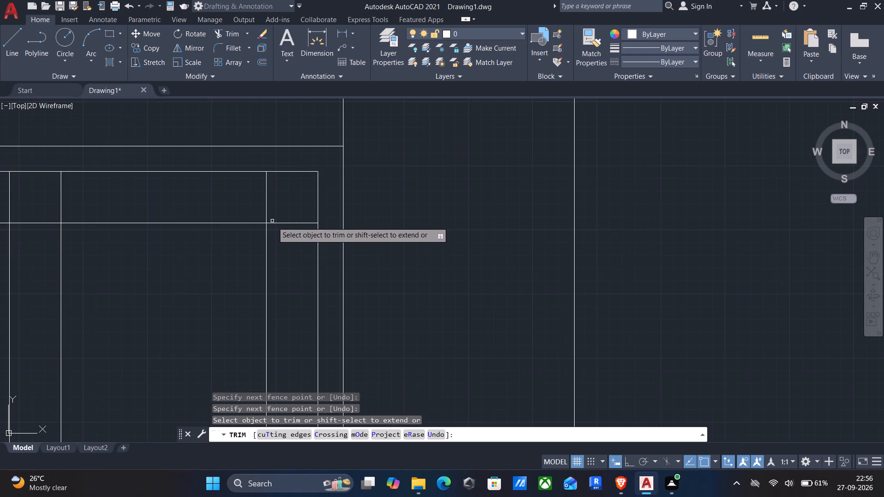
drag(285, 248, 287, 207)
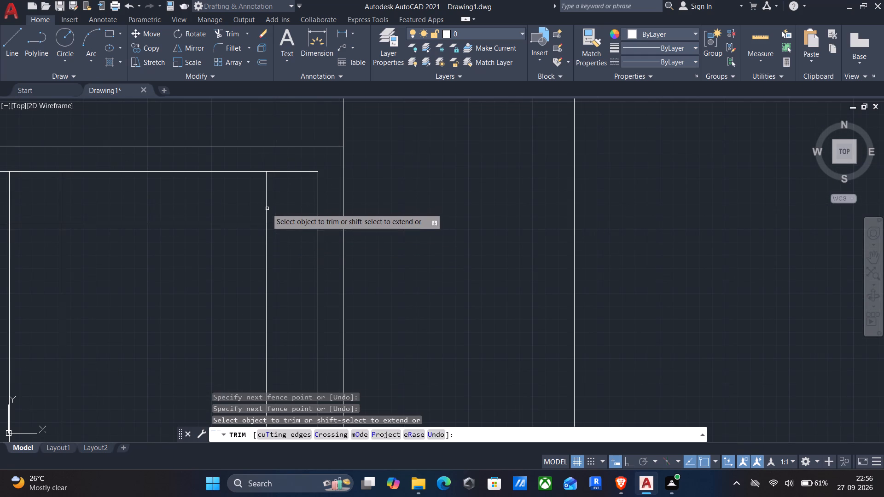
drag(266, 210, 260, 213)
scroll(244, 205, down, 1)
middle_drag(209, 254, 389, 233)
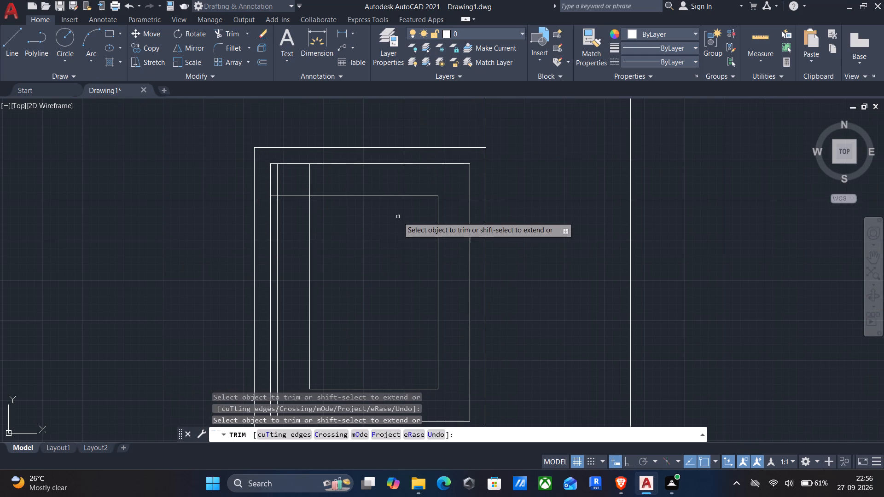
scroll(268, 200, up, 3)
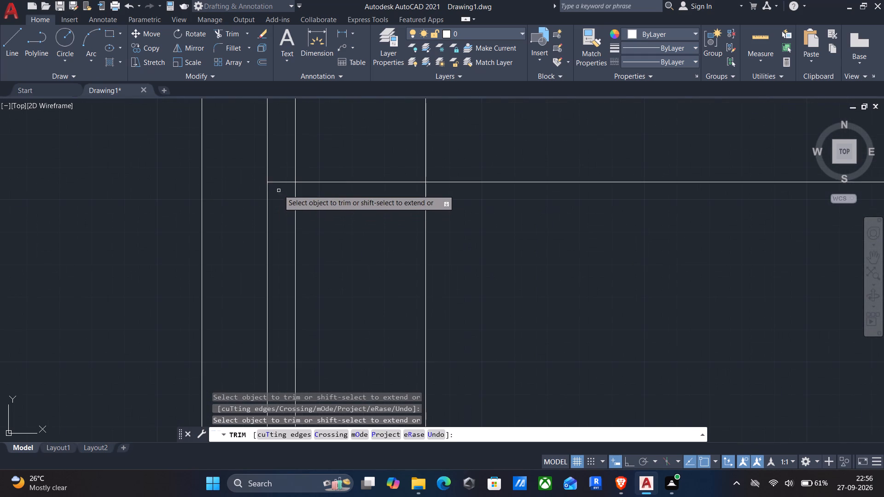
click(277, 181)
drag(342, 190, 442, 142)
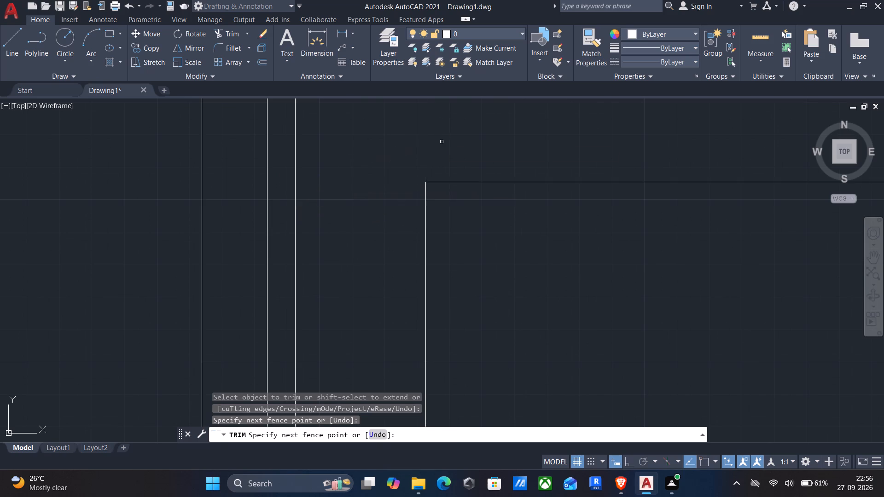
scroll(442, 141, down, 3)
middle_drag(355, 212, 280, 229)
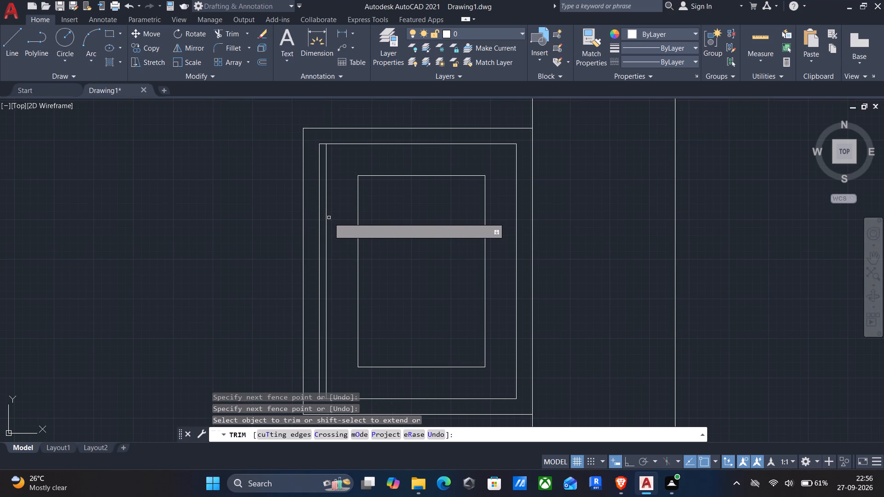
Trim away the leftover vertical line just inside the middle rectangle's west edge and end the Trim command.
click(326, 234)
scroll(325, 233, down, 2)
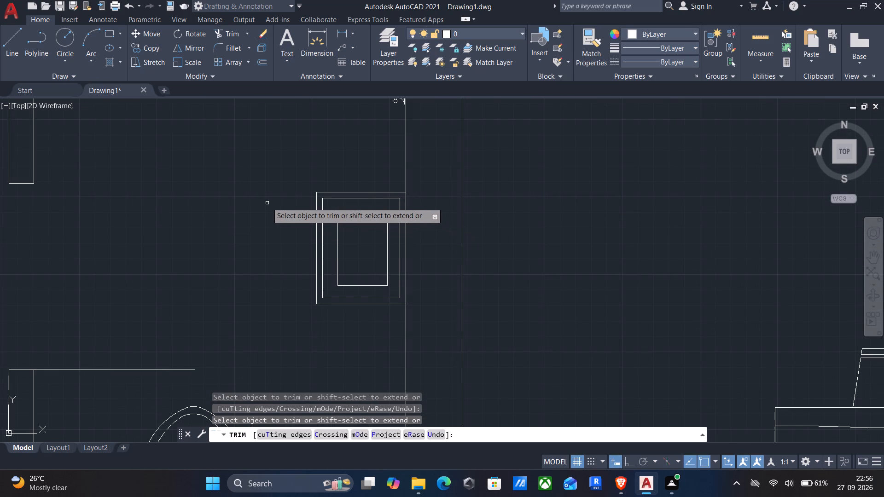
key(Return)
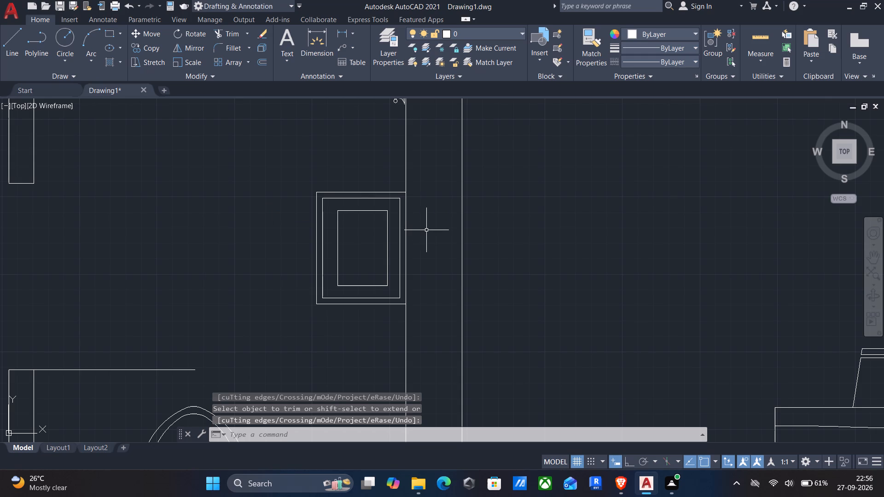
Fillet the northeast and northwest corners of the innermost basin outline with a 2" radius.
key(f)
key(Return)
key(r)
key(Return)
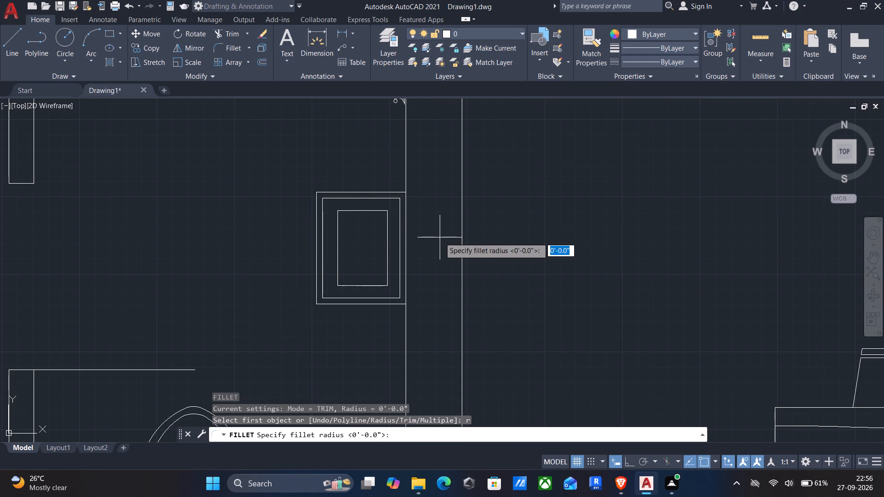
text(2")
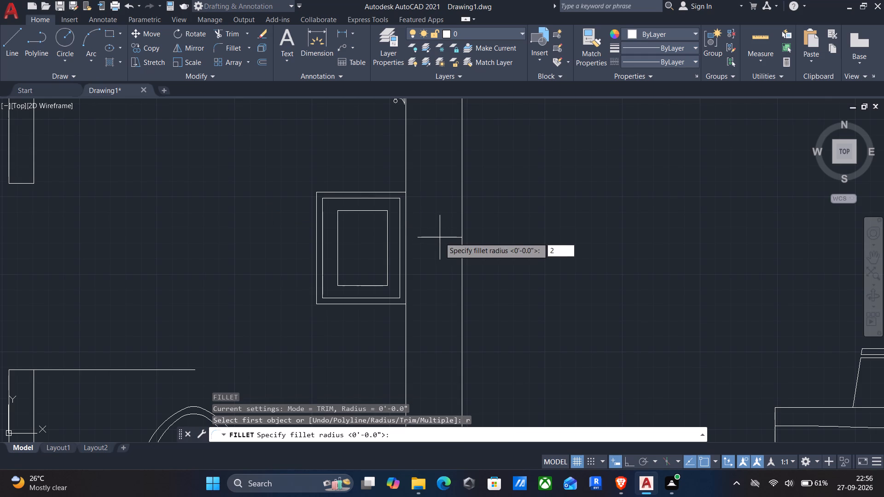
key(Return)
click(386, 236)
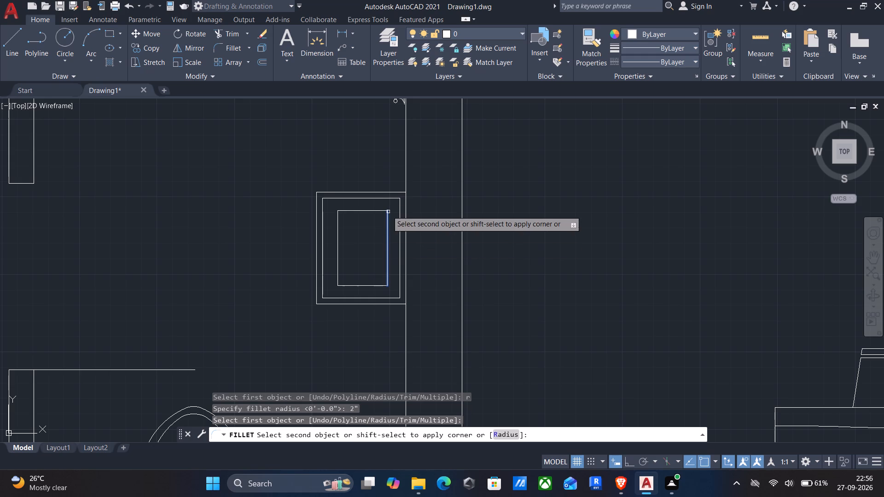
click(362, 211)
key(Return)
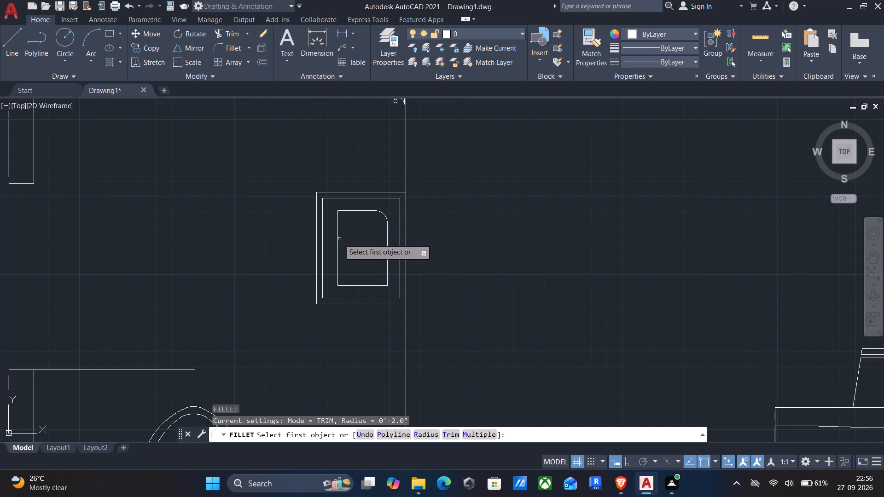
click(337, 242)
click(340, 209)
Fillet the southwest and southeast corners of the innermost basin outline with the same 2" radius.
key(Return)
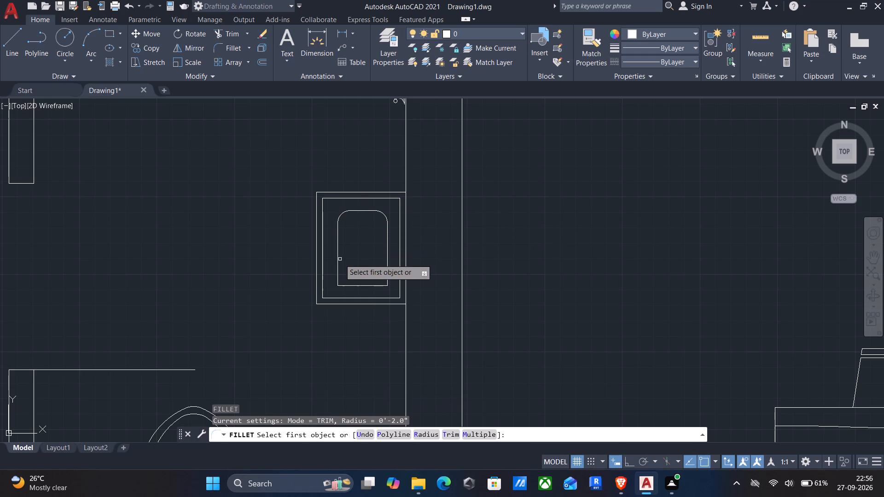
click(340, 259)
click(339, 262)
click(352, 285)
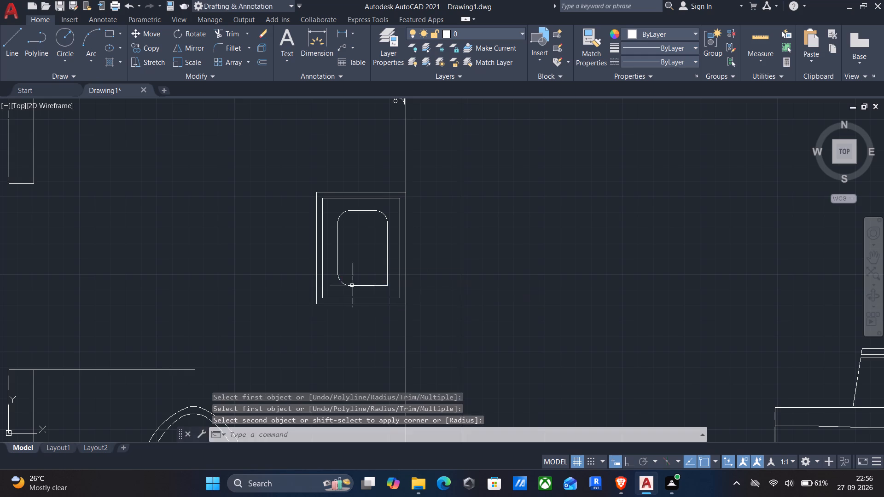
key(Return)
click(372, 284)
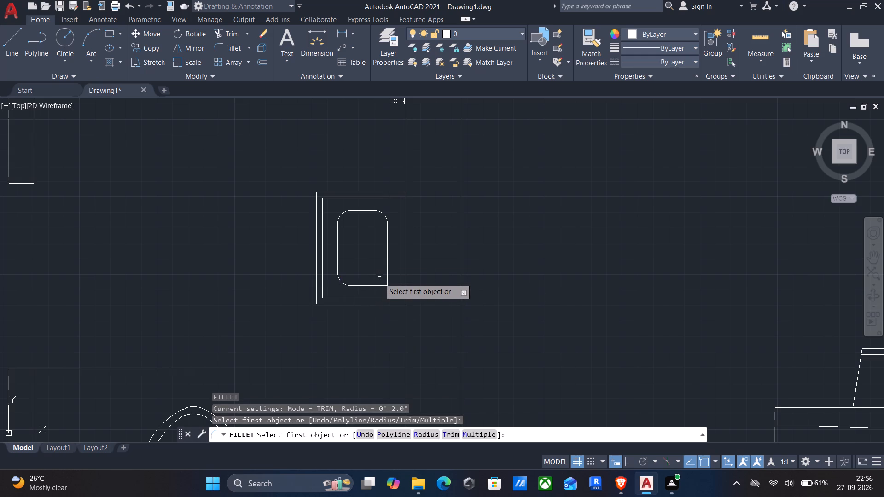
click(376, 283)
click(373, 287)
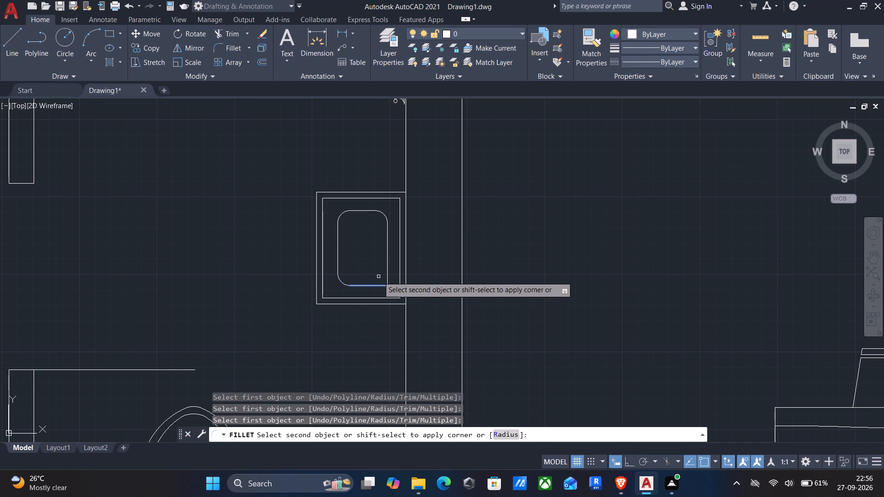
click(386, 266)
Draw a drain circle about 2.1" in diameter at the centre of the rounded basin outline.
key(c)
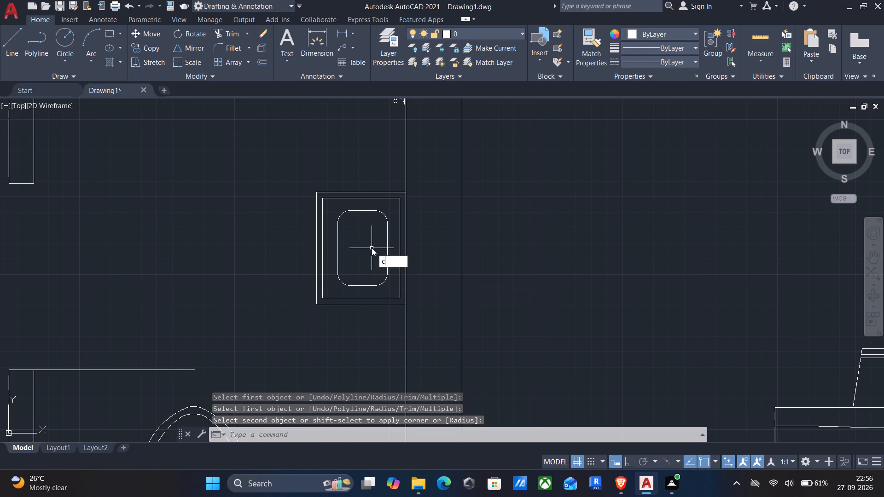
key(Return)
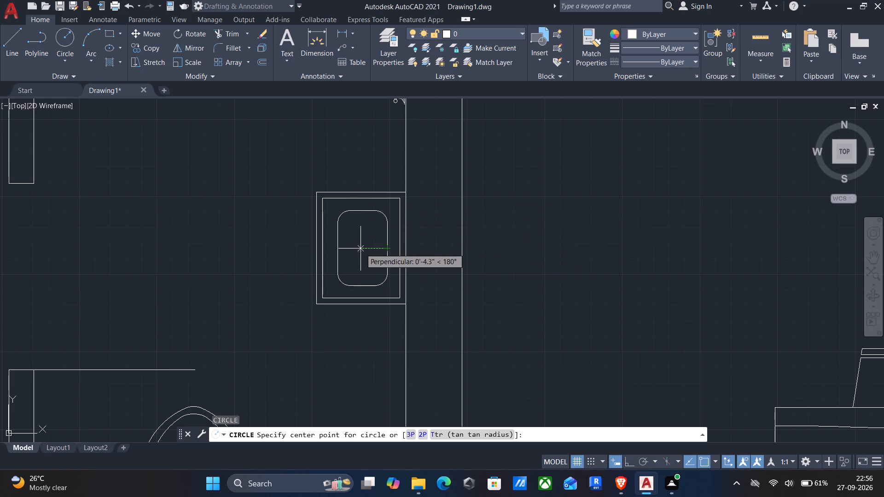
click(363, 251)
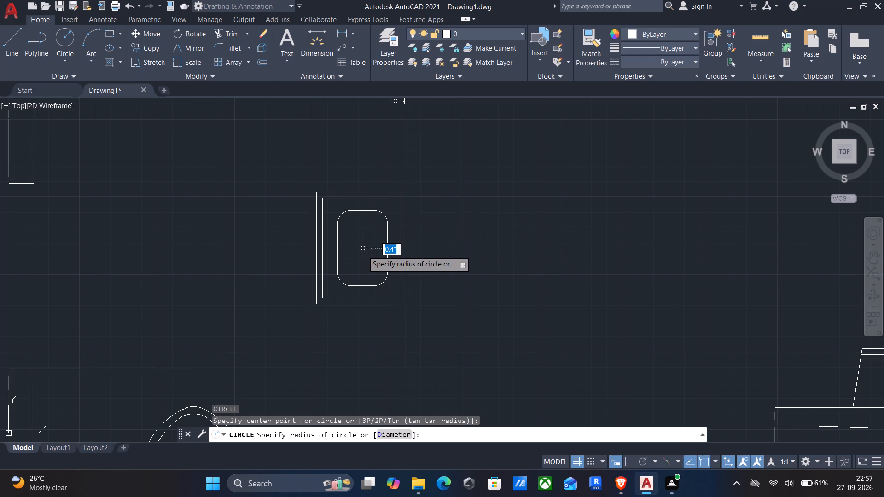
scroll(363, 250, up, 2)
click(362, 261)
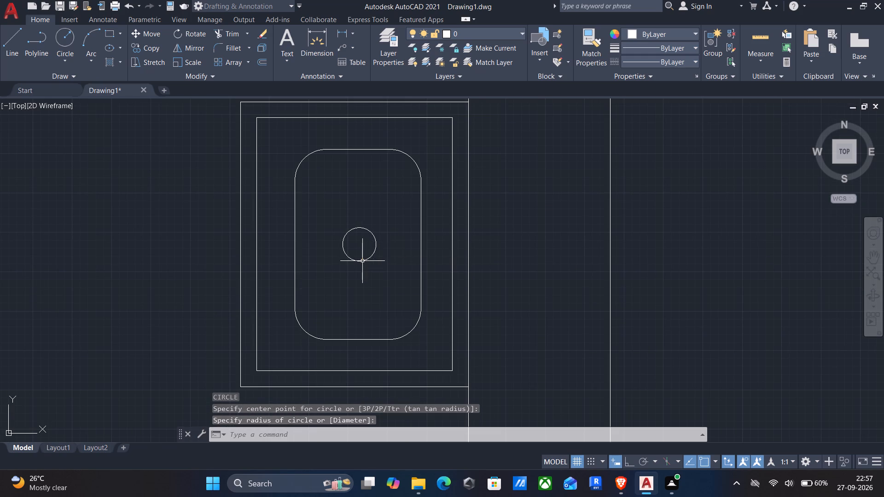
Draw a vertical and a horizontal diameter line across the drain circle to form a cross.
key(l)
key(Return)
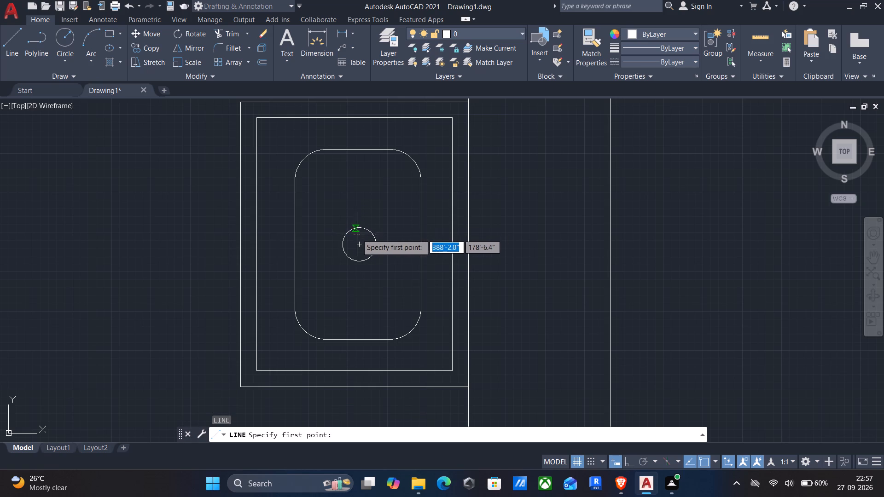
click(361, 231)
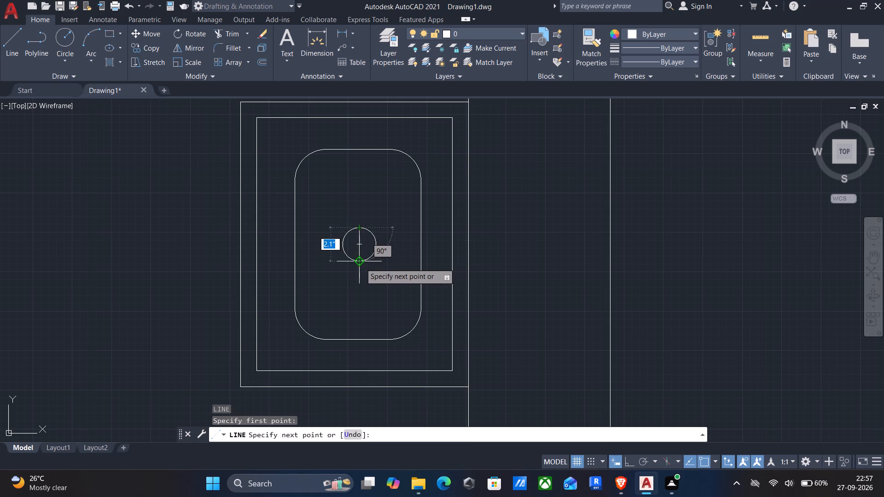
click(361, 263)
key(Return)
key(Return)
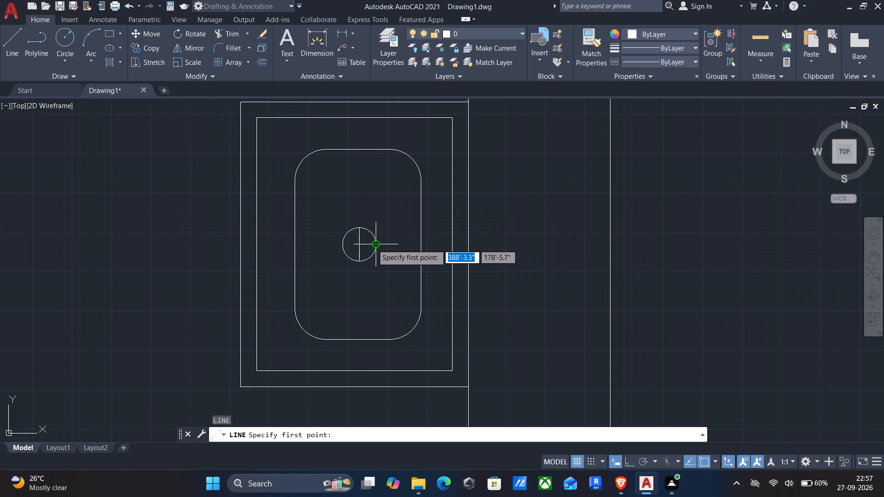
click(372, 245)
click(345, 245)
key(Return)
Rotate the faucet block below the dining table to 270° about the east end of its base, with Ortho on.
scroll(345, 248, down, 2)
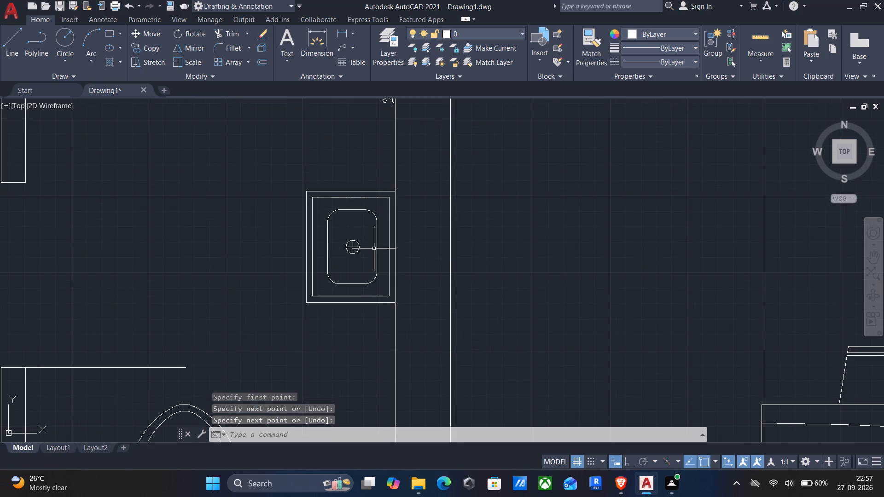
scroll(378, 248, down, 2)
middle_drag(428, 257, 308, 218)
middle_drag(315, 261, 100, 202)
scroll(100, 202, down, 1)
middle_drag(221, 271, 235, 260)
middle_drag(237, 257, 242, 253)
scroll(221, 298, up, 2)
click(223, 232)
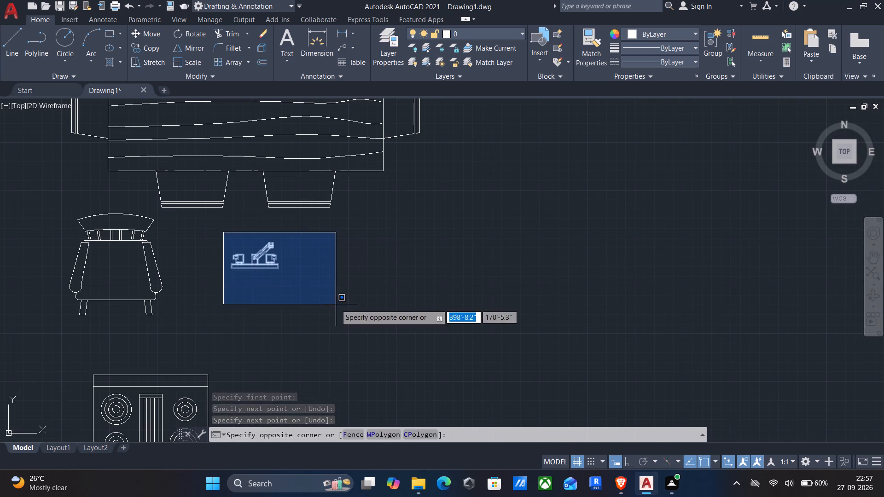
click(336, 305)
text(ro)
key(Return)
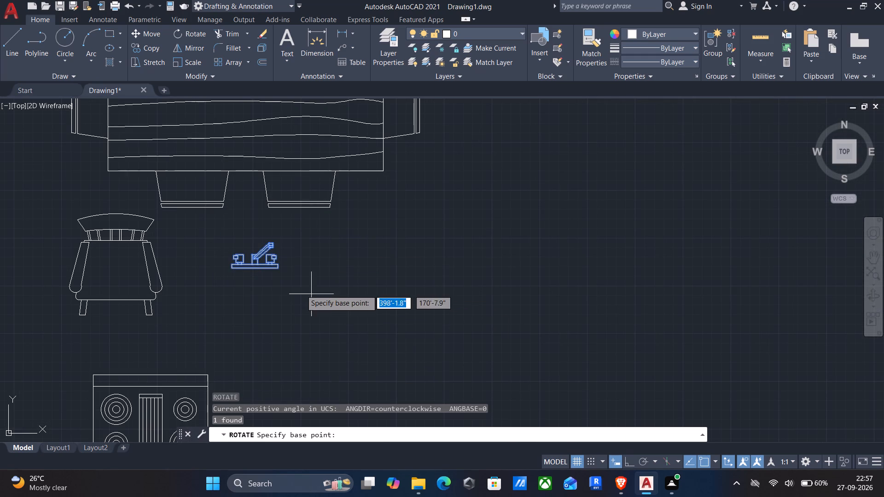
click(280, 266)
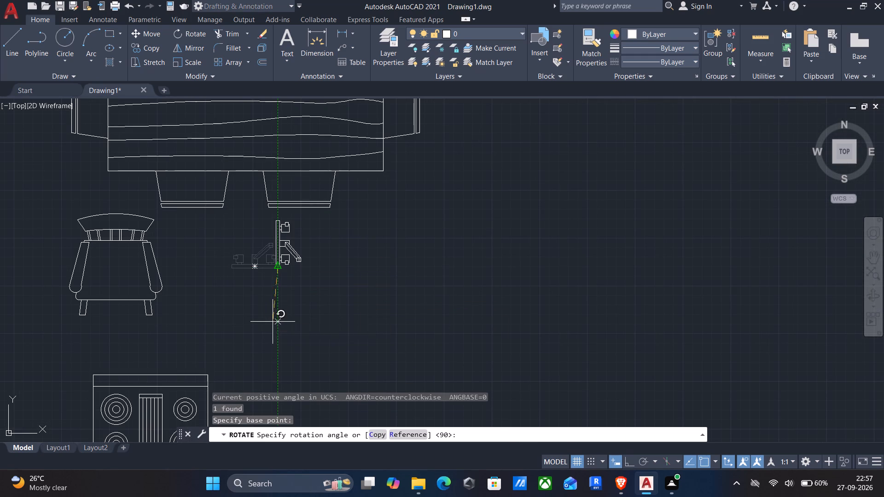
key(F8)
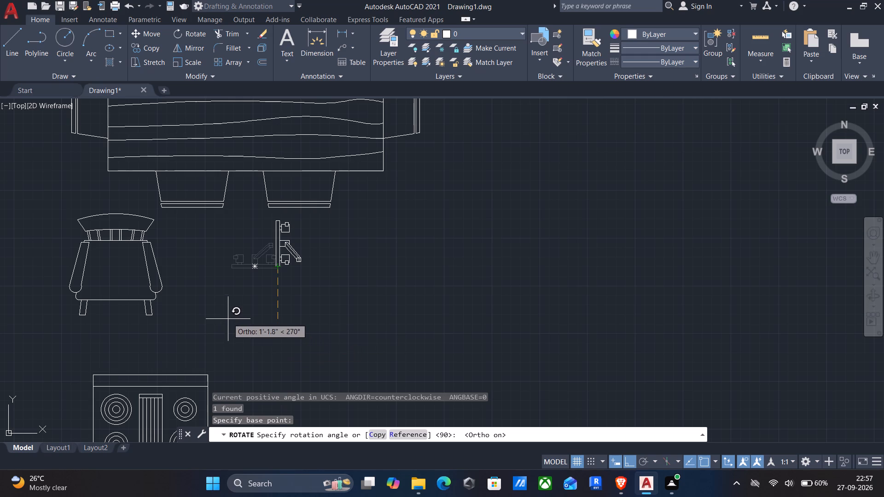
click(293, 362)
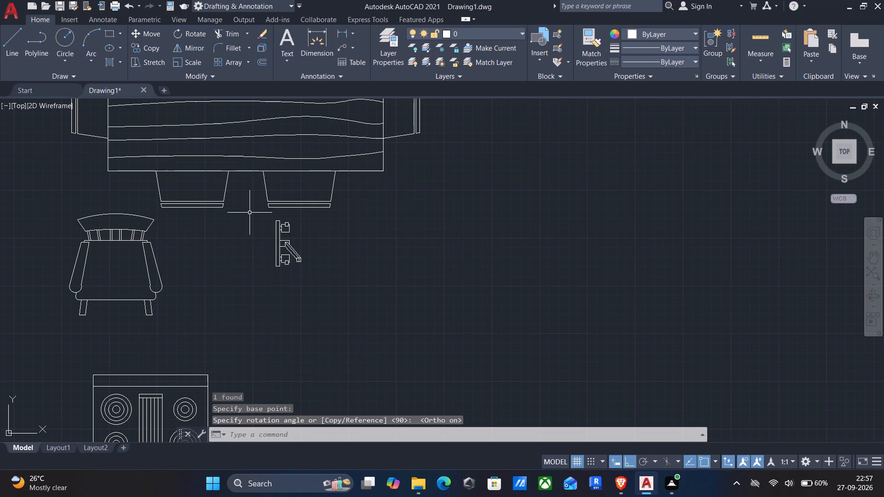
Copy the rotated faucet from its base plate's midpoint to the midpoint of the rounded basin's east edge, with Ortho off.
click(249, 208)
click(343, 303)
text(co)
key(Return)
scroll(273, 244, up, 3)
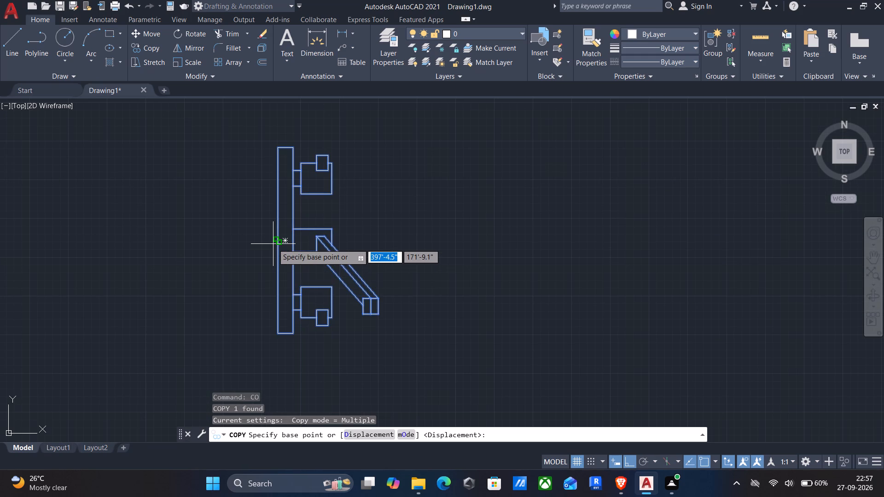
click(273, 244)
scroll(263, 240, down, 2)
middle_drag(250, 243, 380, 315)
key(F8)
scroll(320, 282, down, 1)
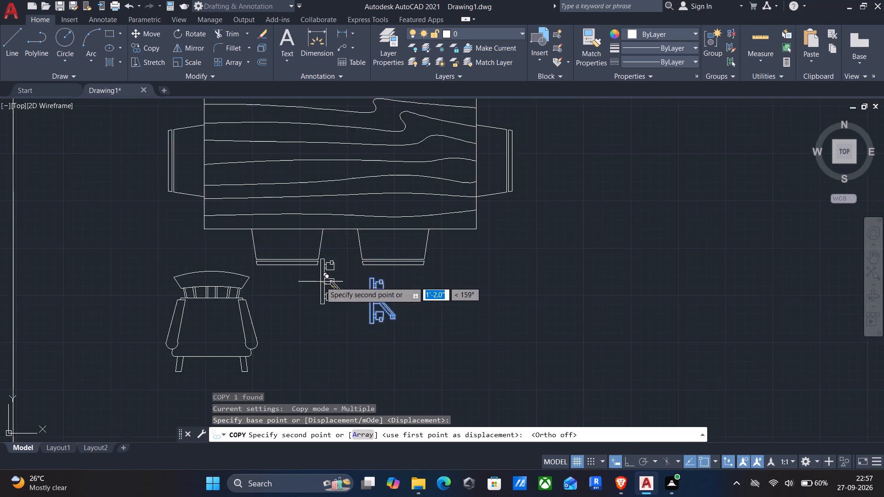
middle_drag(320, 283, 512, 434)
scroll(165, 157, up, 3)
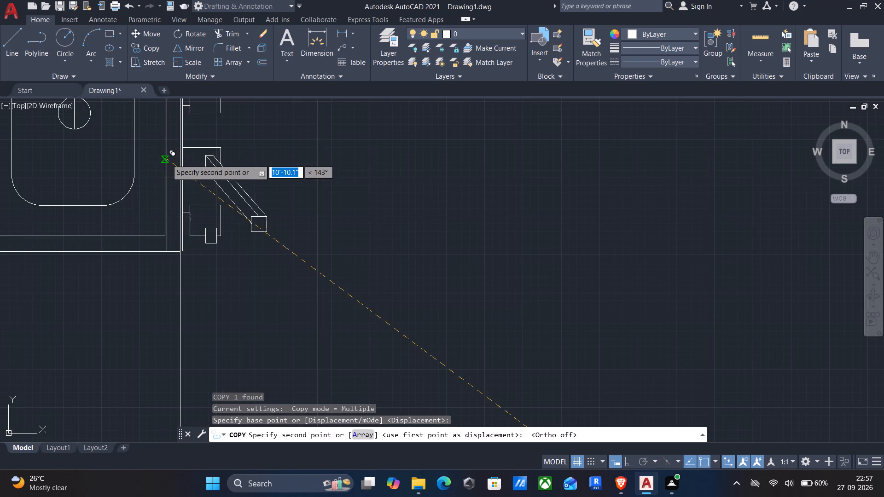
middle_drag(170, 168, 279, 319)
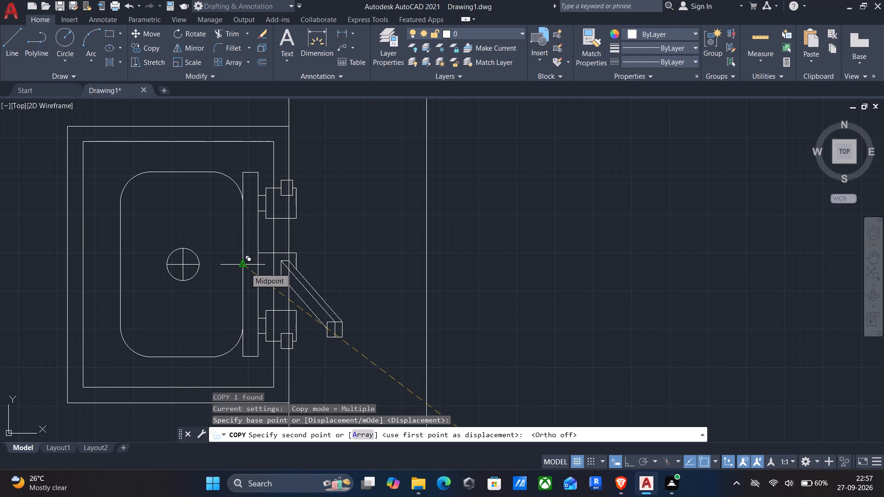
click(245, 268)
scroll(274, 276, down, 3)
middle_drag(395, 278, 463, 274)
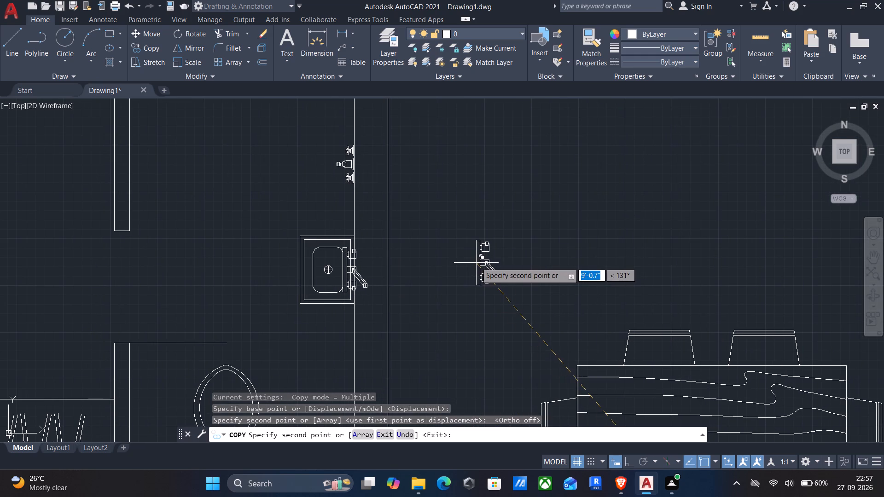
key(Escape)
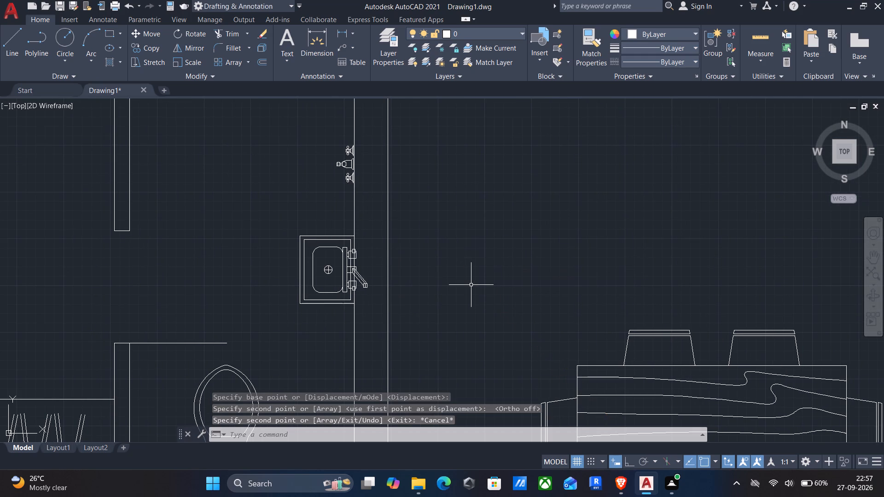
Join the objects of the washbasin and its faucet in the eastern bathroom.
scroll(464, 284, down, 1)
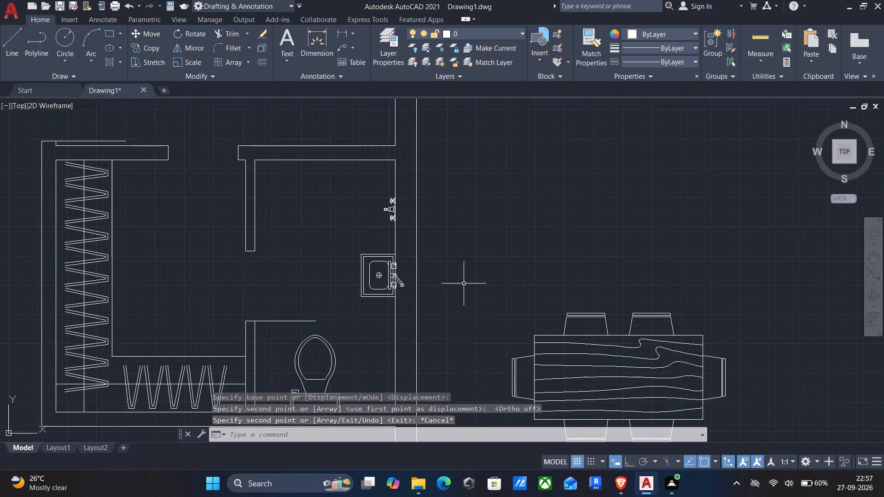
middle_drag(416, 306, 410, 283)
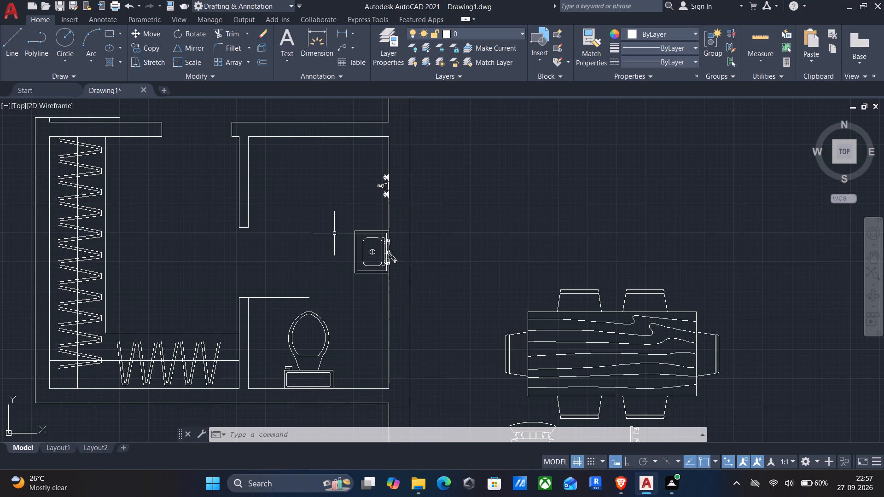
click(330, 222)
click(402, 297)
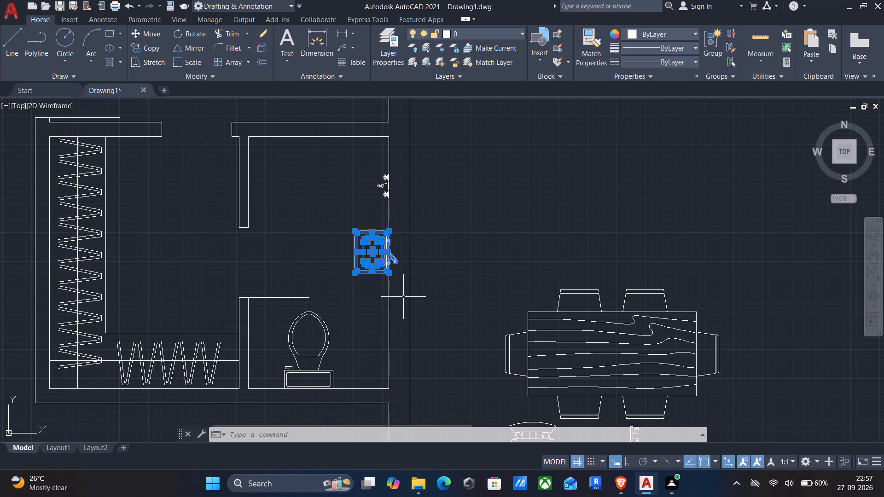
key(j)
key(Return)
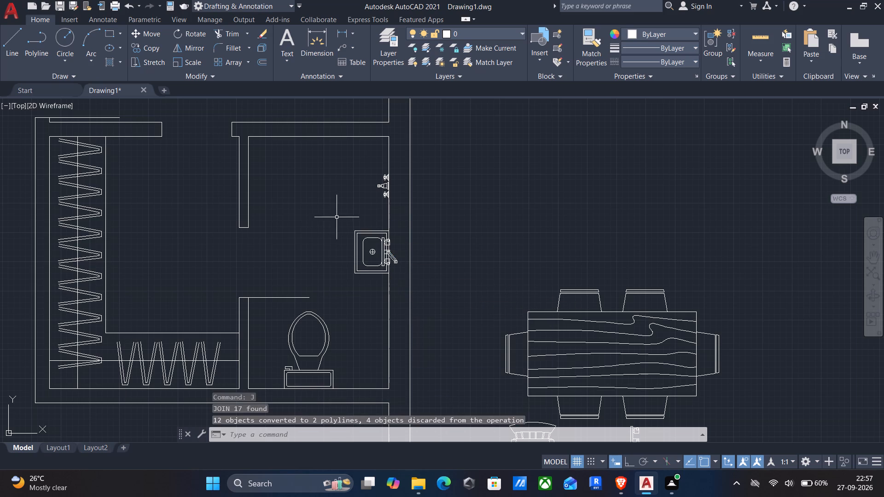
Copy the complete washbasin from its east edge's midpoint onto the east wall of the northwestern bathroom, below the wall-mounted shower fitting.
click(335, 216)
click(406, 315)
text(co)
key(Return)
scroll(390, 267, up, 4)
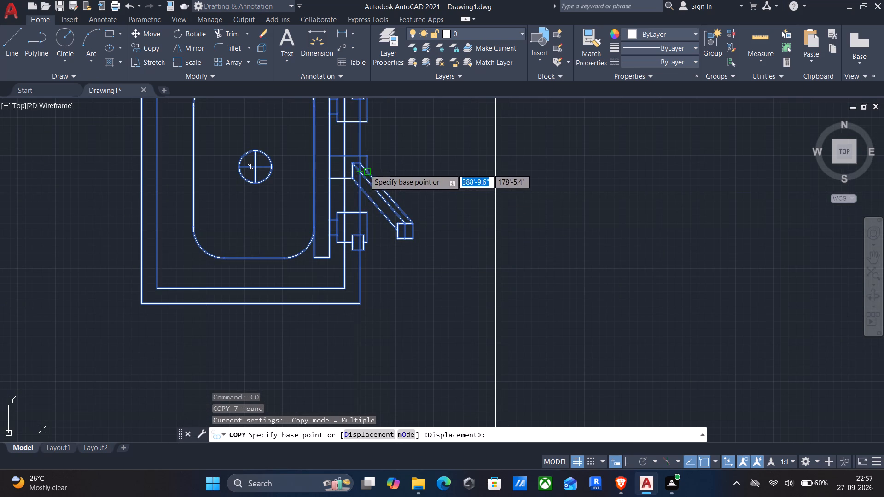
middle_drag(334, 173, 337, 253)
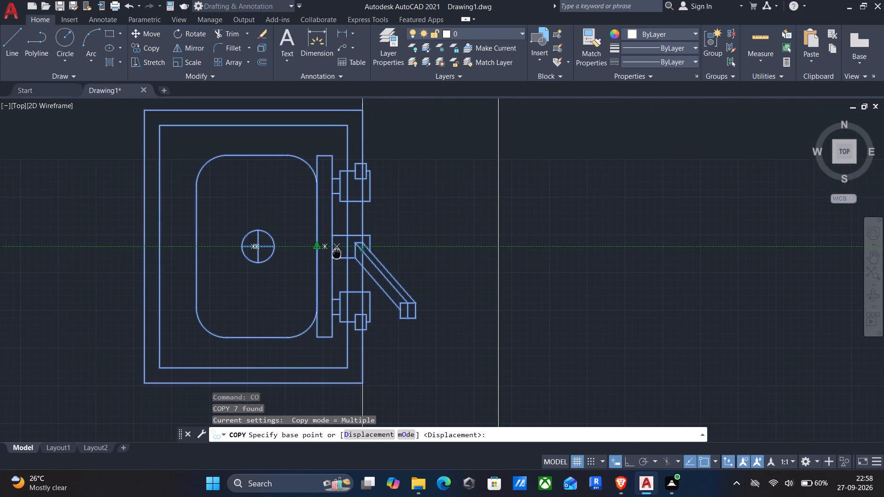
middle_drag(337, 253, 337, 257)
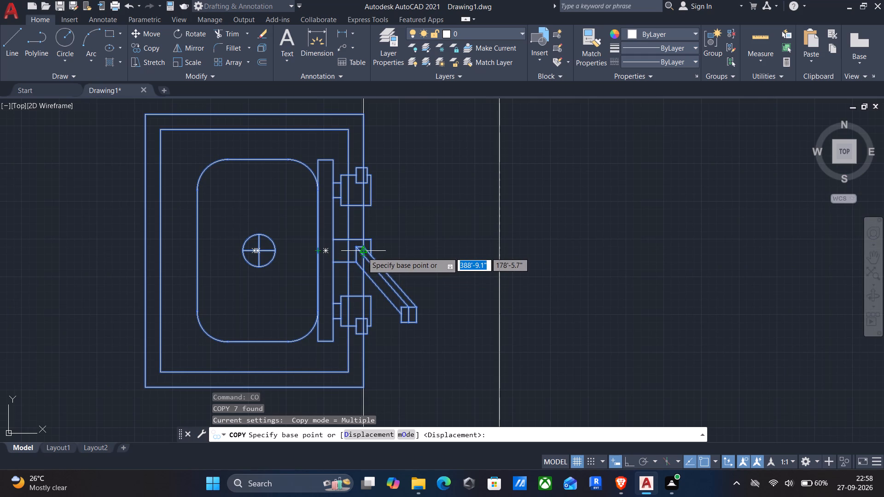
click(362, 252)
middle_drag(308, 238, 487, 283)
scroll(487, 283, down, 2)
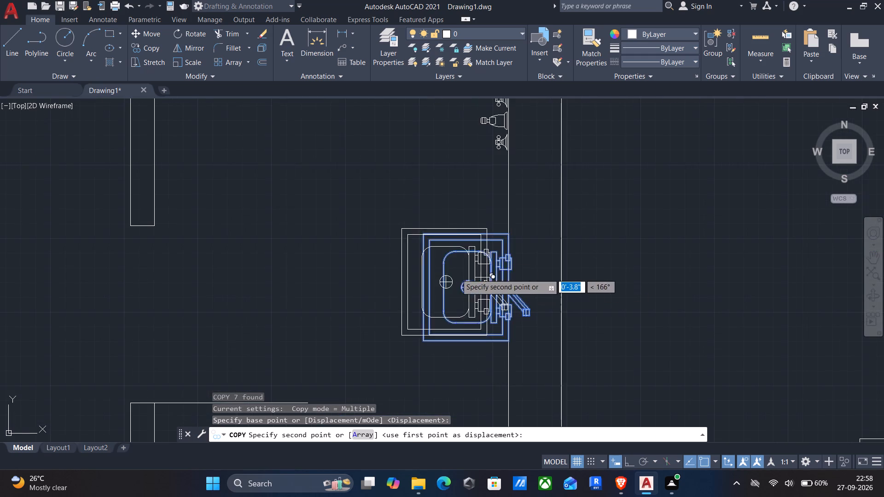
middle_drag(353, 255, 564, 319)
scroll(564, 319, down, 2)
middle_drag(419, 280, 622, 324)
scroll(245, 213, down, 2)
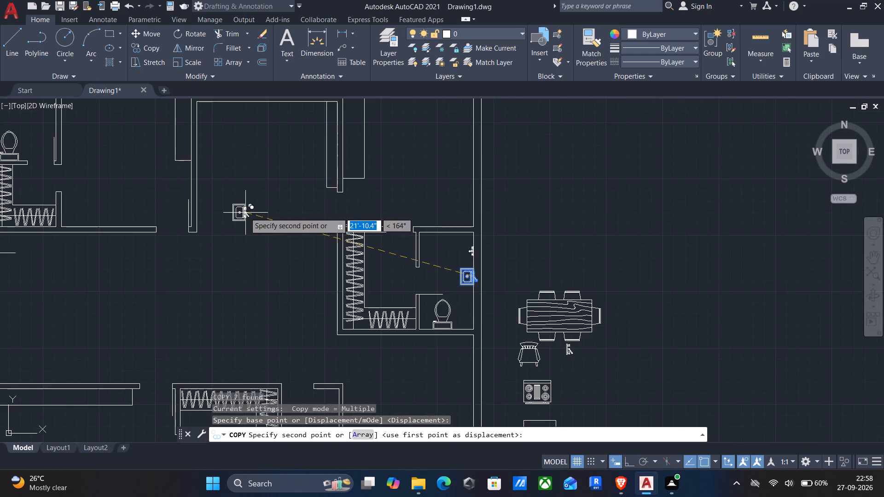
middle_drag(245, 217, 587, 371)
scroll(404, 279, up, 4)
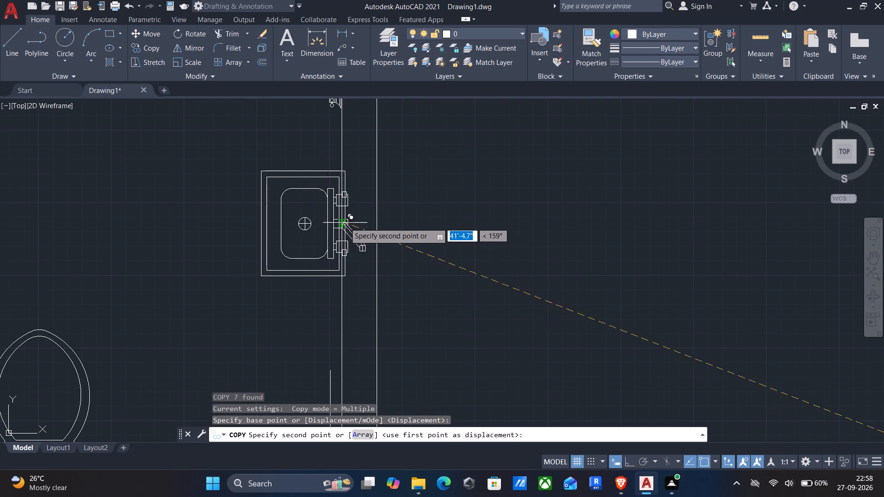
scroll(342, 213, up, 3)
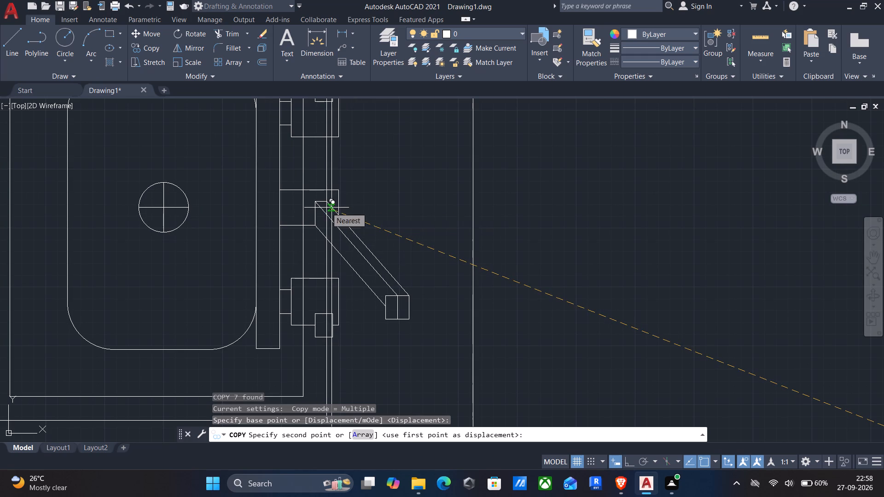
scroll(326, 208, up, 3)
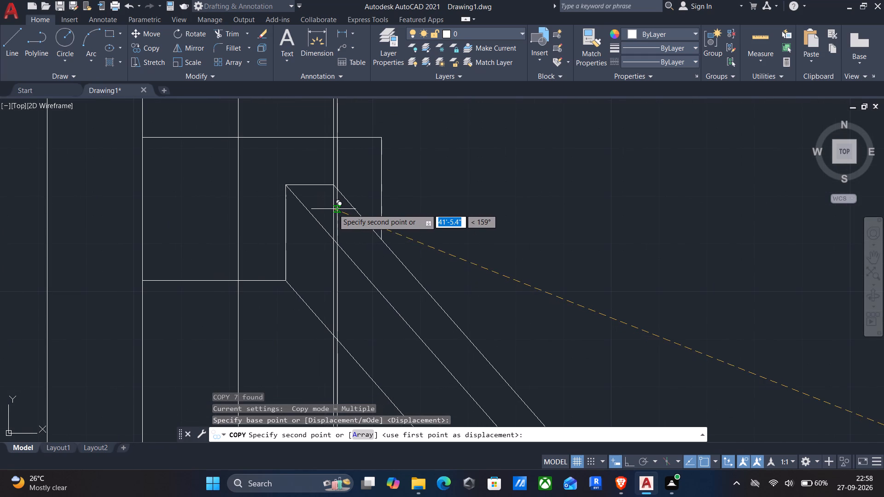
click(336, 208)
Place another washbasin copy in the empty space southeast of the floor plan, below the bed block, and end the copying.
scroll(337, 208, down, 3)
scroll(349, 254, down, 3)
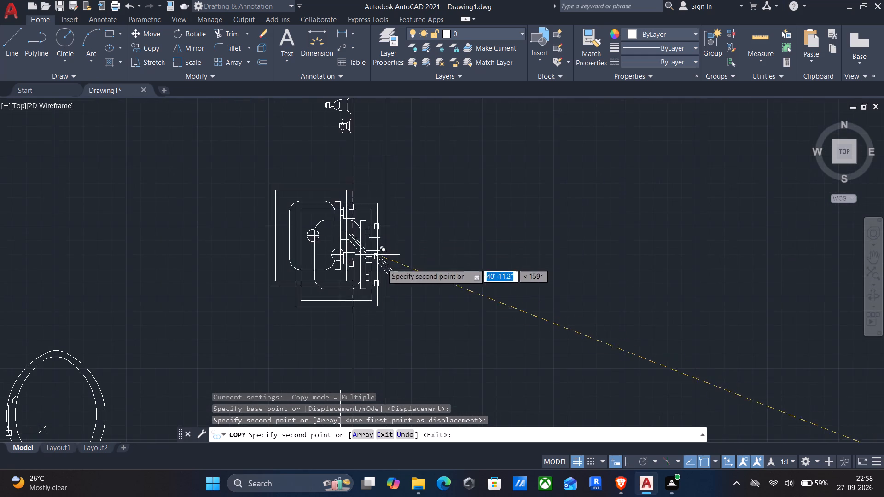
middle_drag(384, 270, 359, 163)
scroll(358, 162, down, 2)
middle_drag(372, 231, 312, 133)
scroll(304, 164, down, 3)
middle_drag(356, 290, 179, 128)
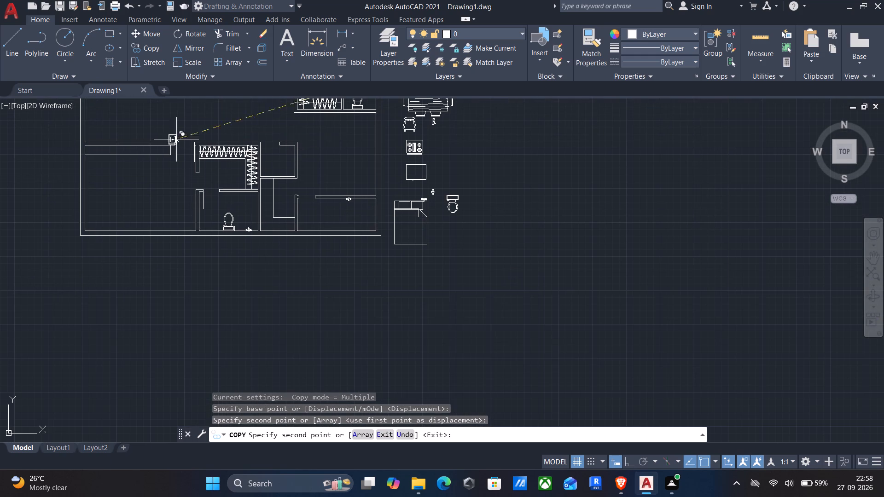
click(502, 318)
key(Escape)
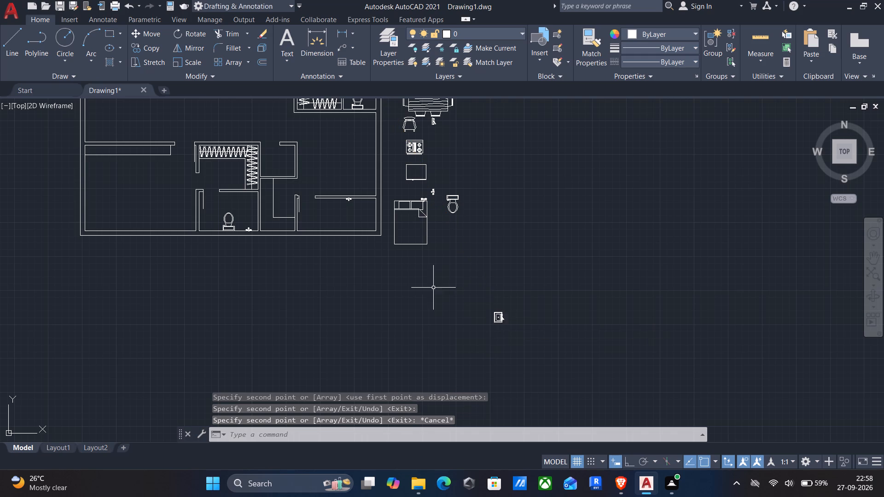
Rotate the loose washbasin copy to 270° with Ortho on, so its faucet side faces south.
drag(433, 288, 454, 297)
click(558, 367)
text(ro)
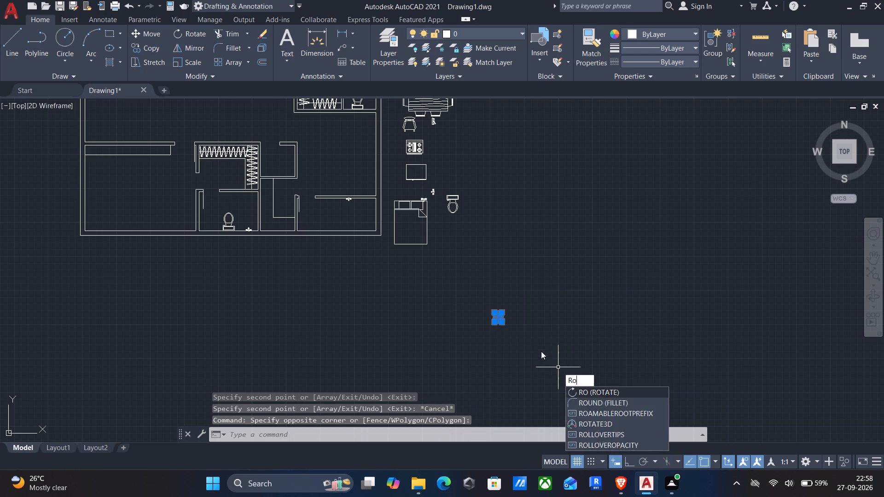
key(Return)
click(508, 320)
key(F8)
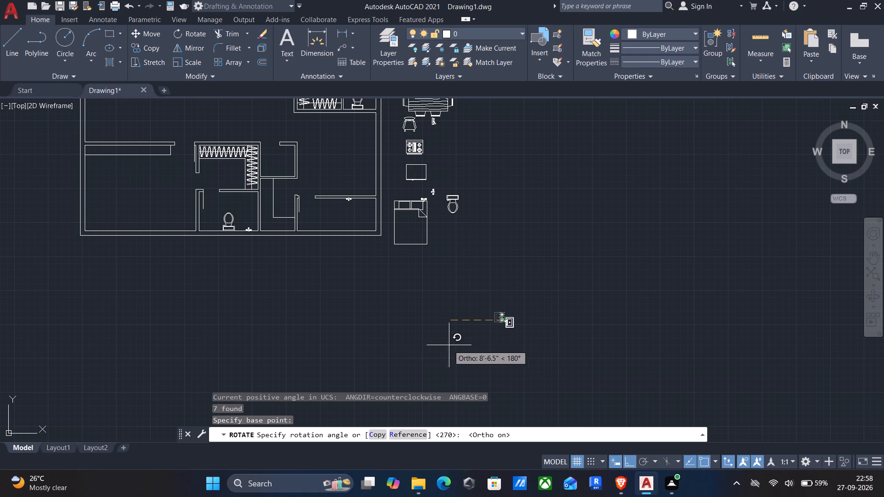
scroll(499, 369, up, 4)
click(499, 370)
scroll(478, 343, down, 3)
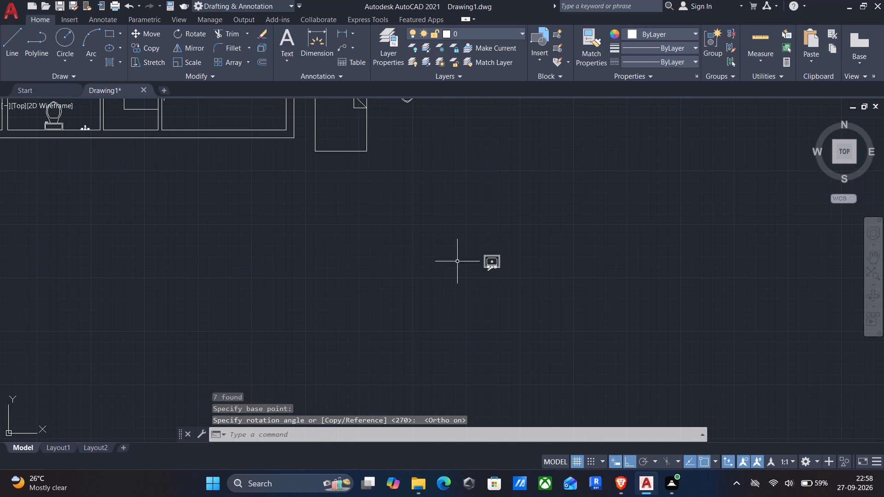
Copy the rotated washbasin from its south edge's midpoint onto the southern bathroom's south wall, west of the toilet, with Ortho off.
drag(441, 190, 443, 196)
click(558, 337)
key(c)
key(o)
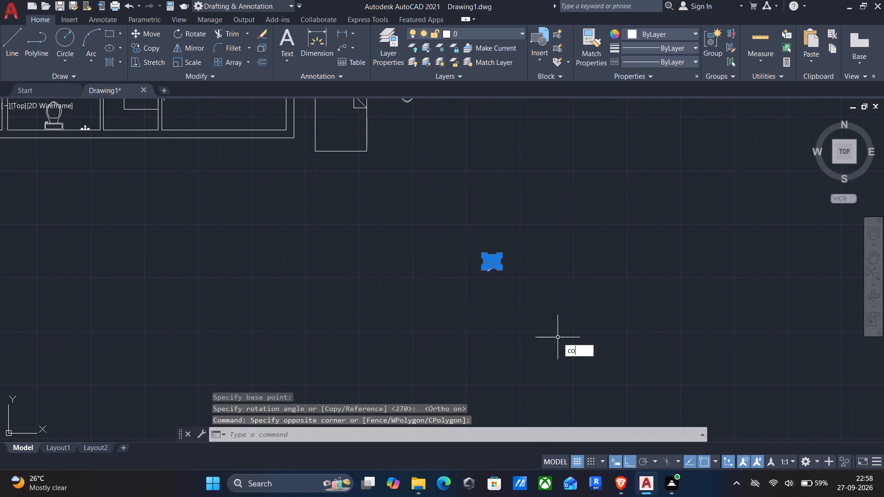
key(Return)
scroll(494, 257, up, 3)
scroll(471, 292, up, 2)
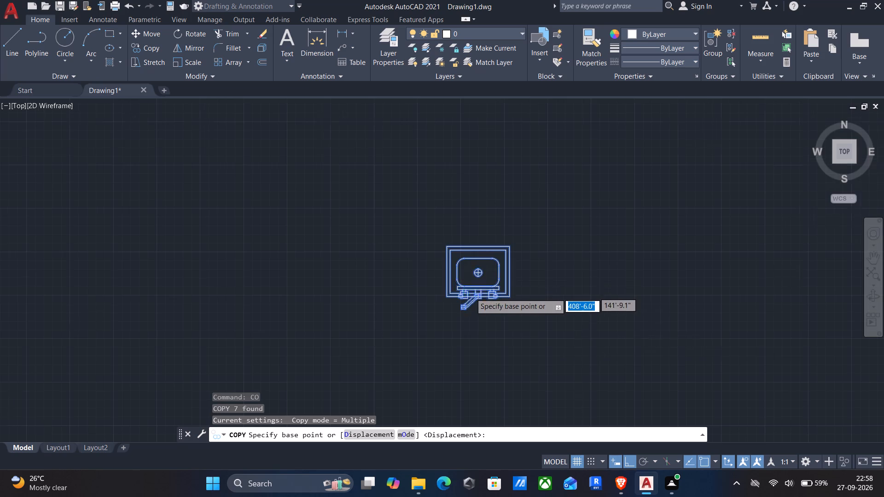
scroll(471, 294, up, 2)
scroll(505, 308, up, 3)
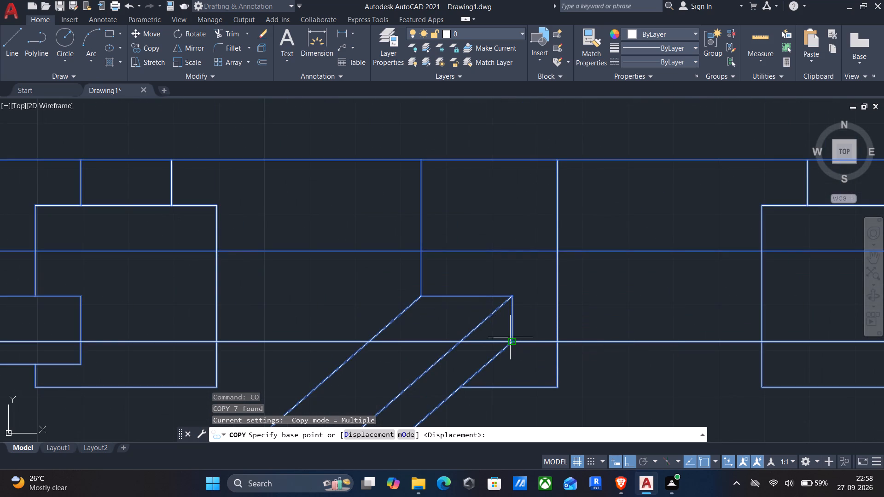
click(513, 341)
scroll(477, 324, down, 4)
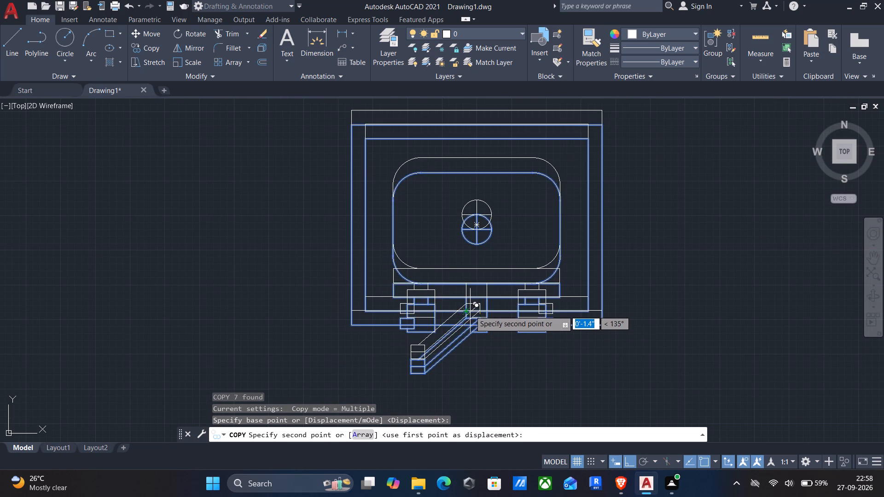
key(F8)
scroll(466, 310, down, 2)
middle_drag(454, 302, 514, 302)
scroll(515, 302, down, 2)
middle_drag(313, 265, 550, 325)
scroll(551, 326, down, 2)
middle_drag(357, 248, 449, 295)
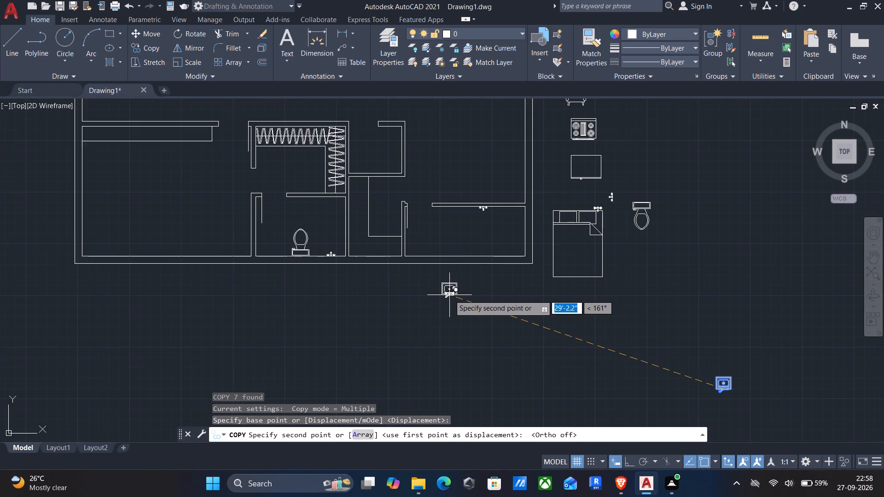
scroll(274, 250, up, 2)
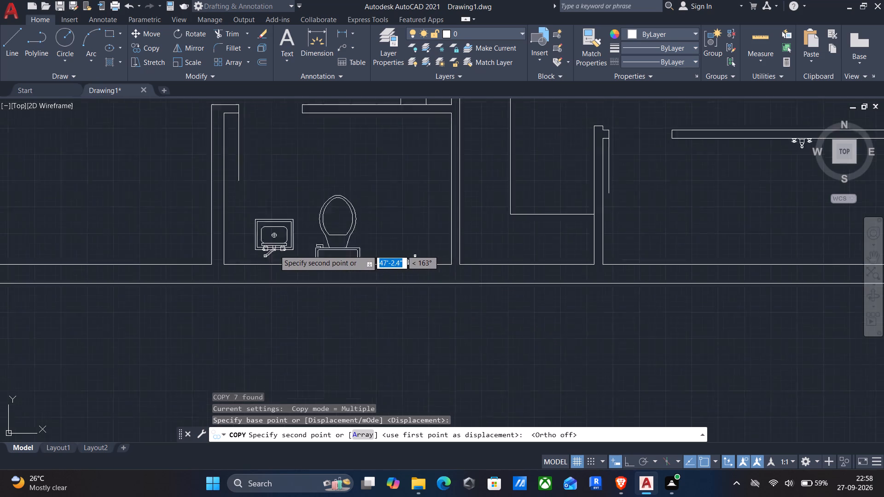
scroll(274, 250, up, 2)
scroll(246, 277, up, 2)
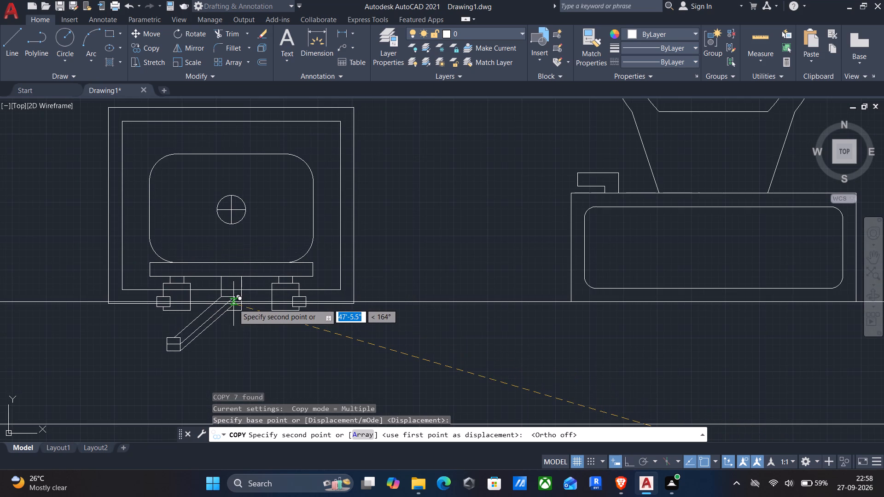
scroll(233, 305, up, 3)
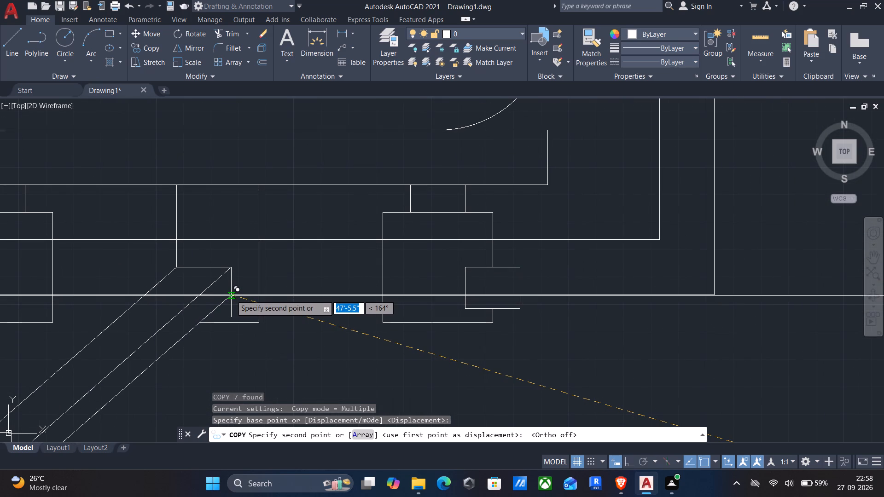
click(231, 295)
Place another rotated washbasin copy on the outer north face of the wall above the southern wardrobe and end the copying.
scroll(231, 295, down, 3)
middle_drag(241, 295, 295, 291)
scroll(303, 291, down, 2)
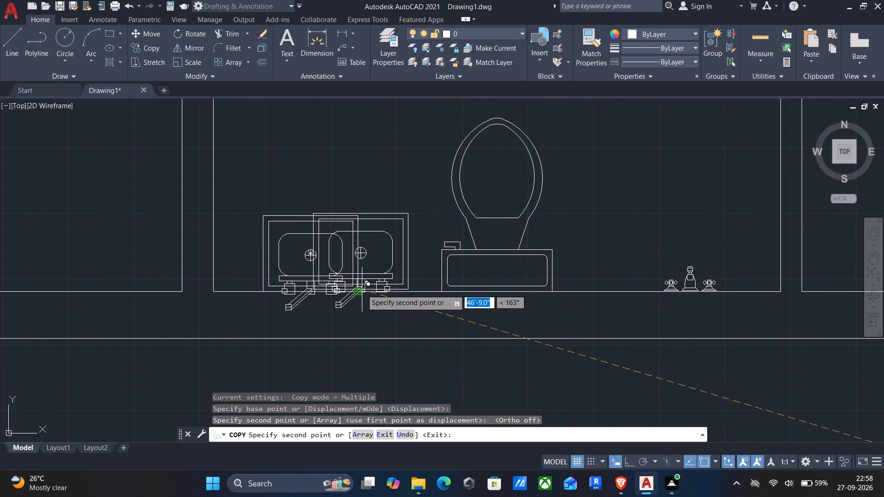
middle_drag(359, 286, 395, 426)
scroll(395, 426, down, 3)
middle_drag(312, 292, 409, 376)
scroll(413, 372, down, 1)
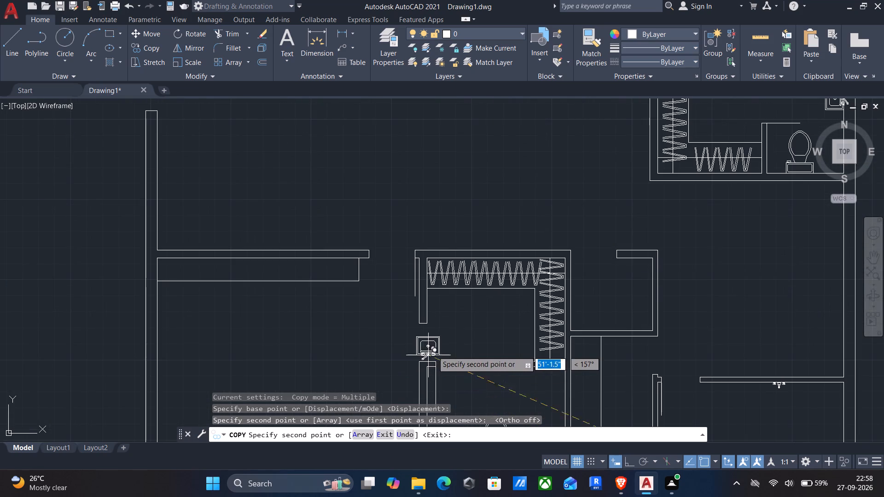
middle_drag(438, 341, 434, 358)
scroll(434, 359, down, 1)
scroll(464, 305, up, 2)
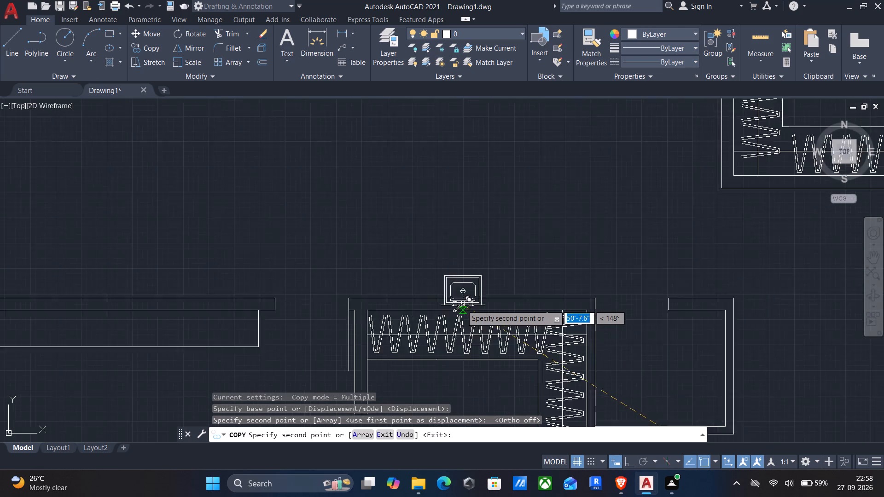
scroll(462, 305, up, 4)
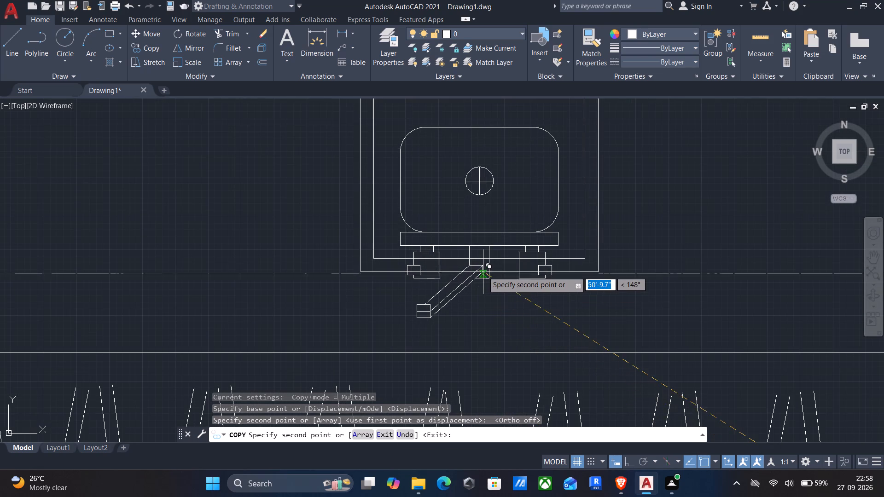
click(486, 272)
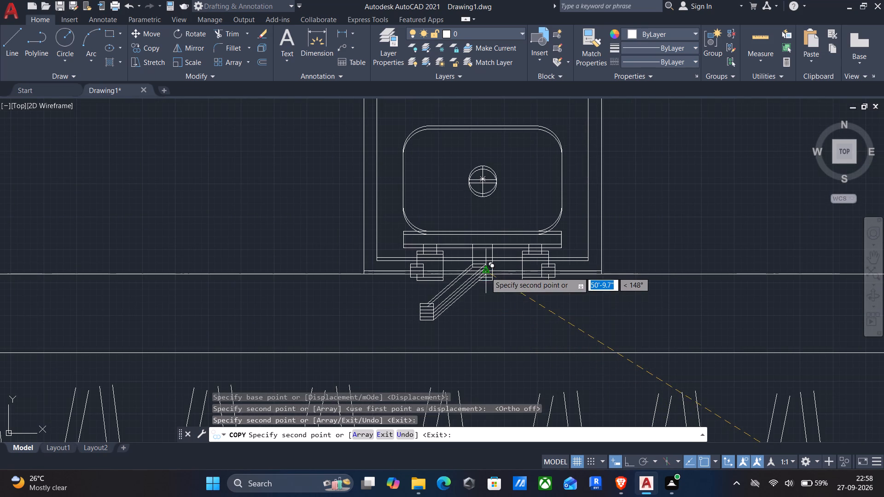
scroll(486, 276, down, 3)
key(Escape)
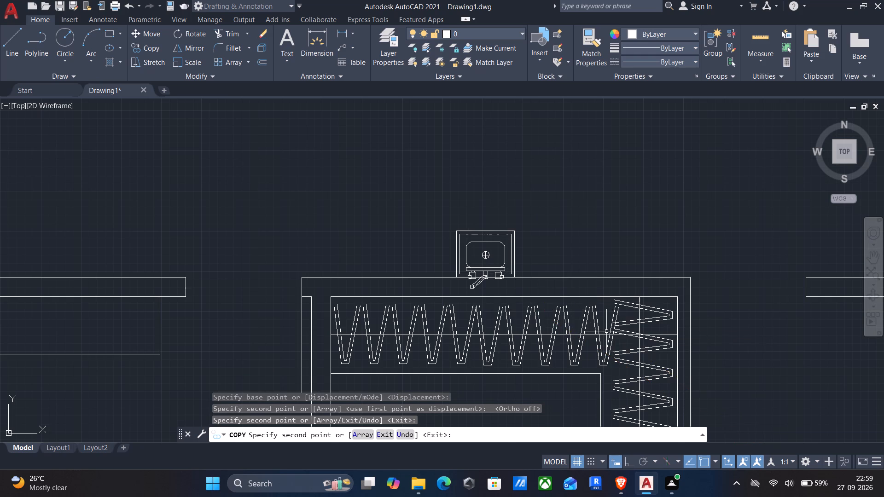
Move the dining table set by its tabletop's northwest corner into the open central hall, north of the washbasin above the southern wardrobe.
scroll(606, 331, down, 2)
middle_drag(605, 331, 467, 232)
scroll(467, 232, down, 1)
middle_drag(426, 264, 390, 313)
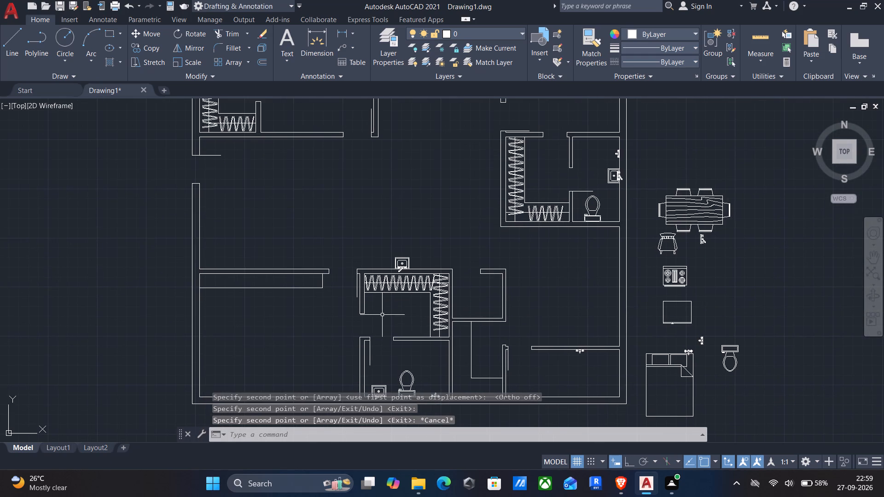
scroll(394, 304, down, 2)
middle_drag(391, 308, 306, 333)
scroll(419, 299, up, 3)
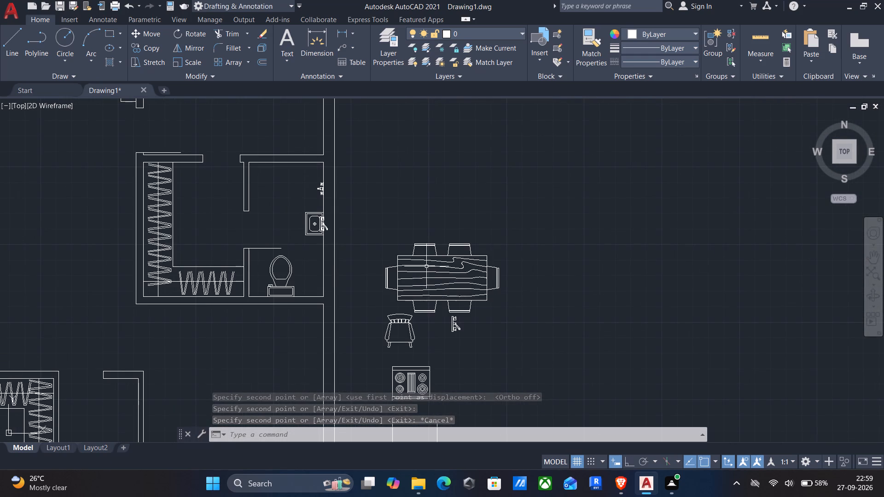
click(426, 261)
key(m)
key(Return)
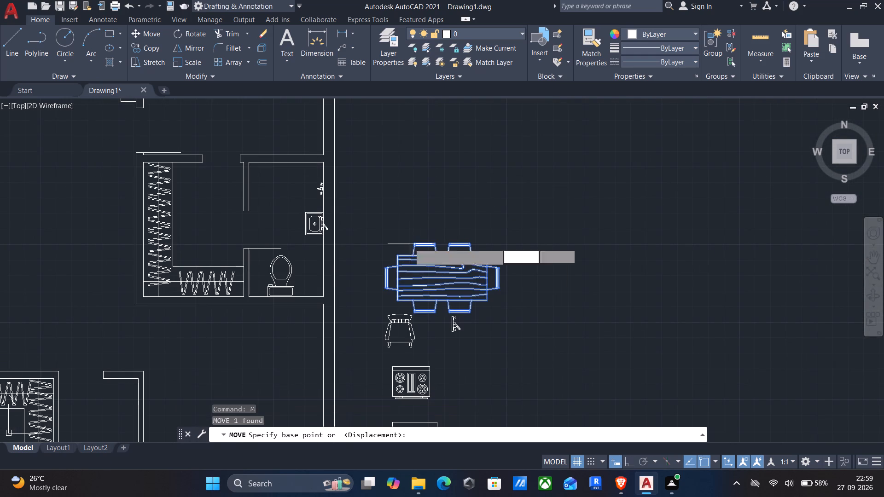
click(398, 254)
scroll(345, 250, down, 2)
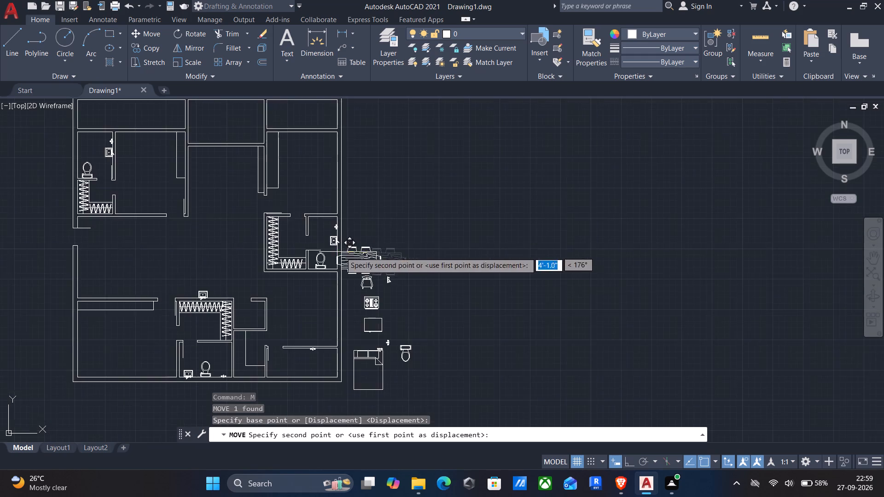
middle_drag(339, 255, 443, 264)
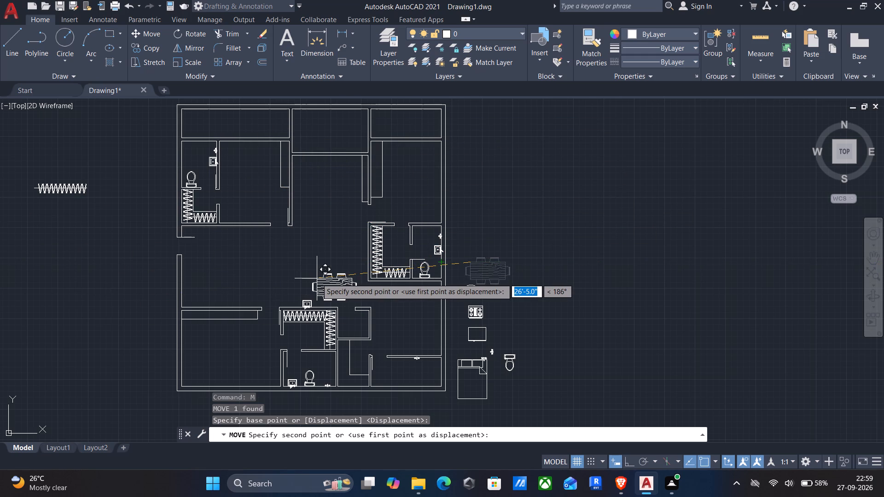
scroll(292, 272, up, 2)
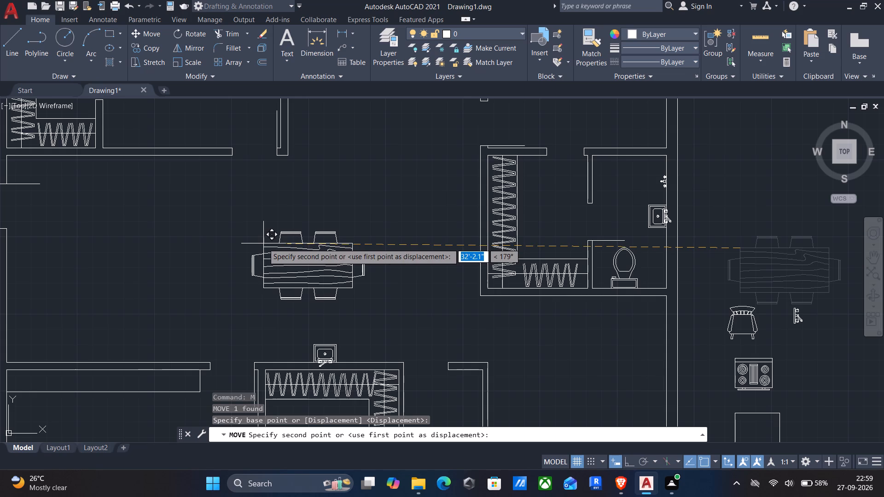
click(289, 245)
Mirror the loose chair across a horizontal line just north of it with Ortho on, keeping the original chair.
scroll(337, 278, down, 2)
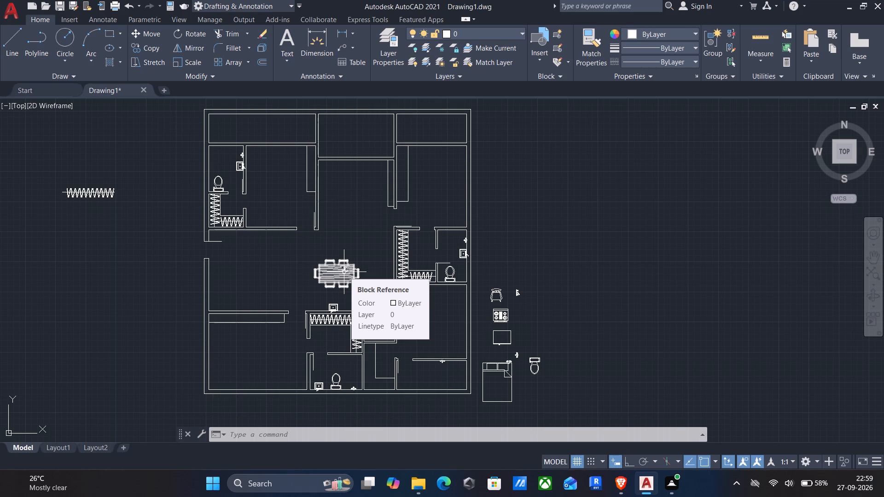
scroll(361, 289, down, 1)
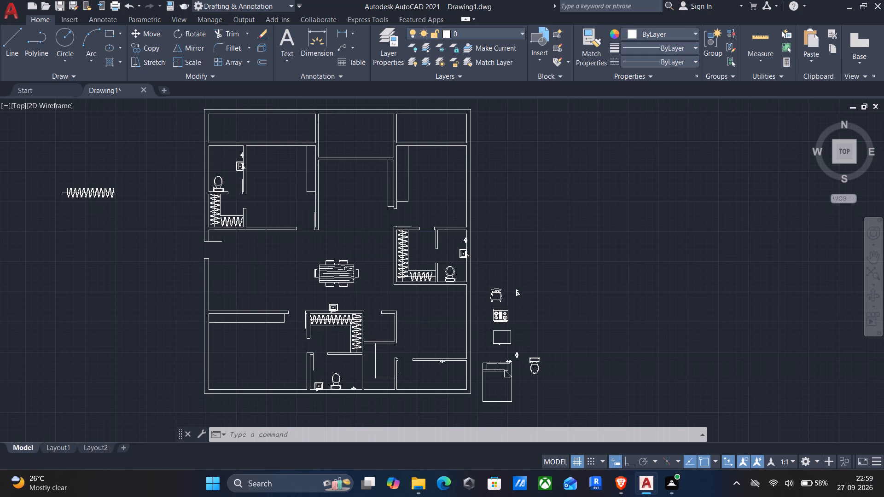
middle_drag(361, 289, 455, 297)
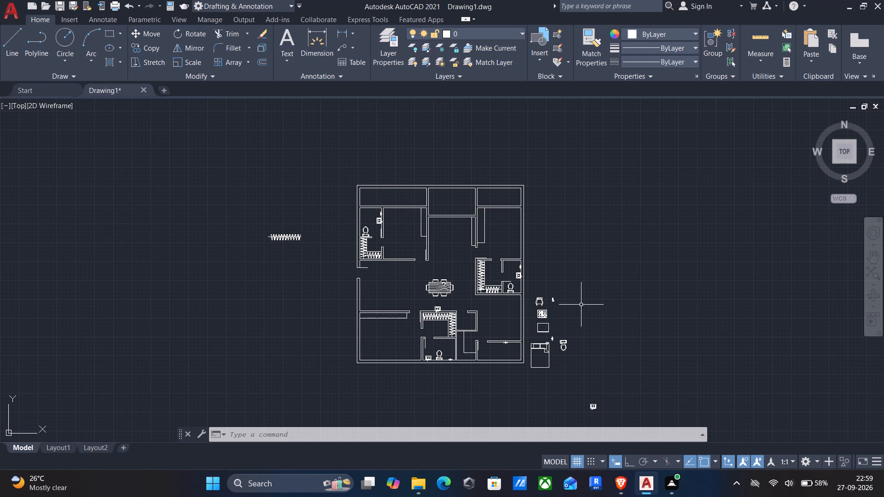
middle_drag(582, 306, 563, 283)
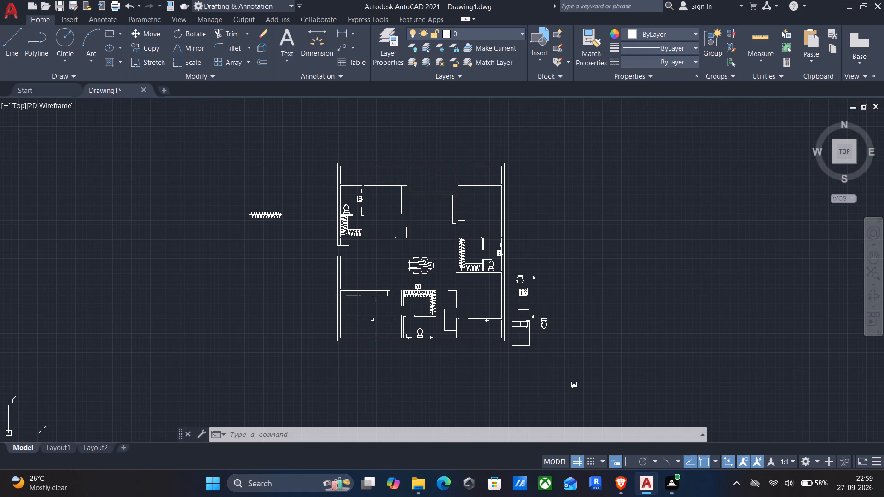
scroll(434, 326, down, 1)
scroll(492, 302, up, 4)
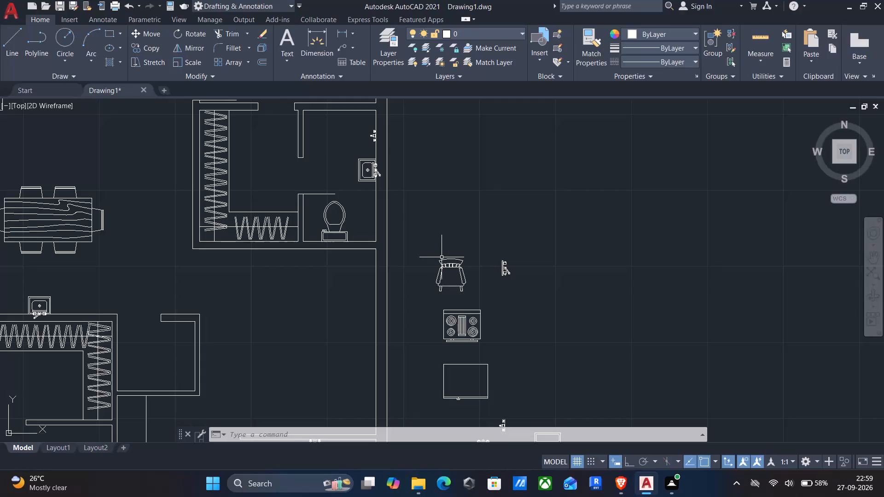
click(445, 260)
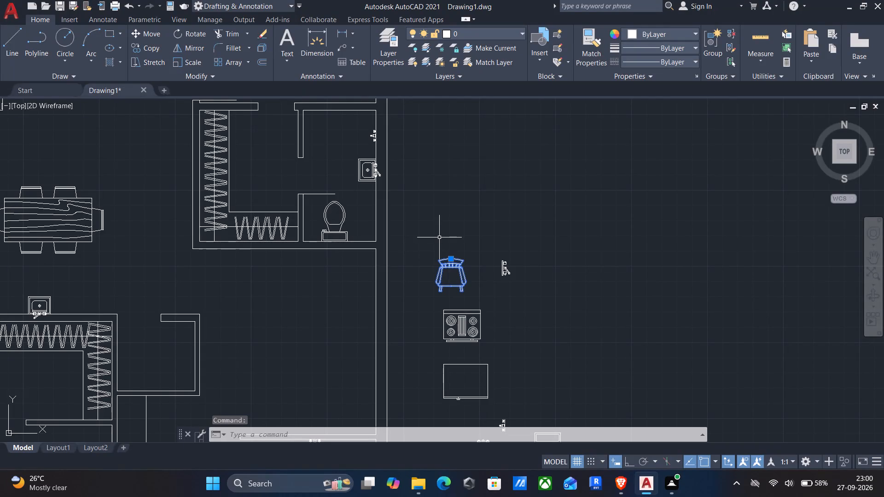
text(mi)
key(Return)
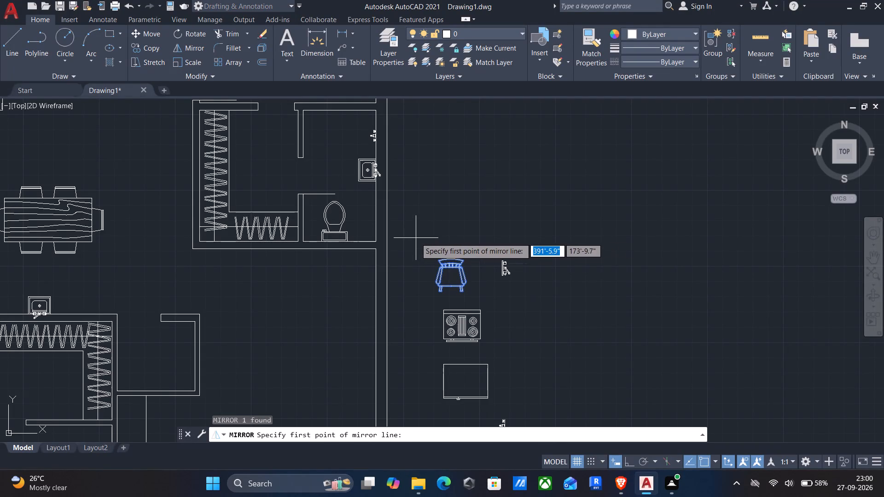
click(415, 238)
key(F8)
click(568, 227)
key(Return)
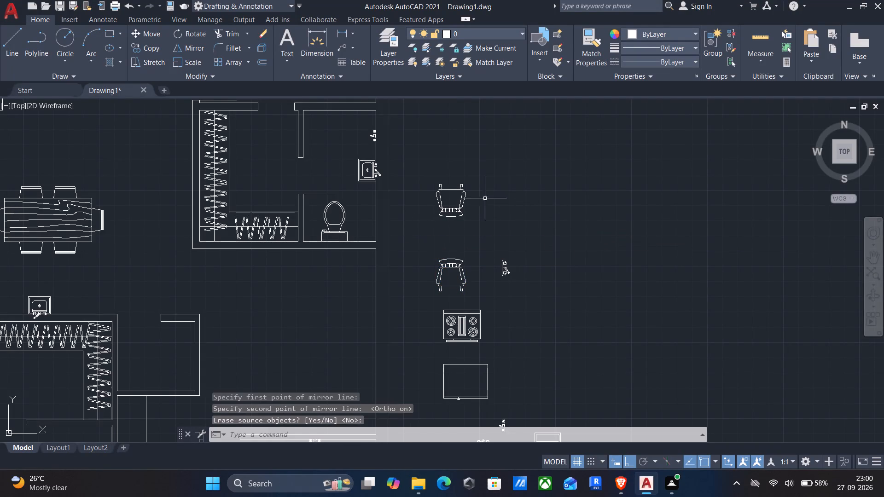
Copy the mirrored chair horizontally into the empty space east of it and end the copying.
click(417, 174)
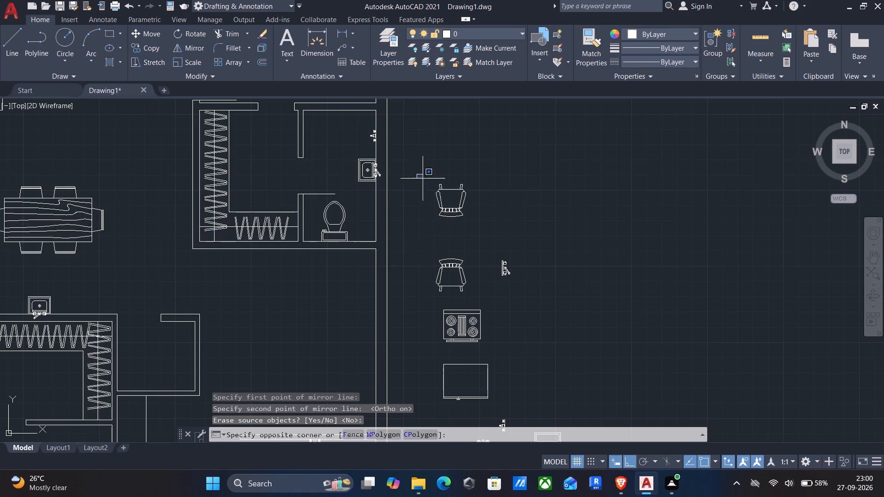
click(519, 241)
text(co)
key(Return)
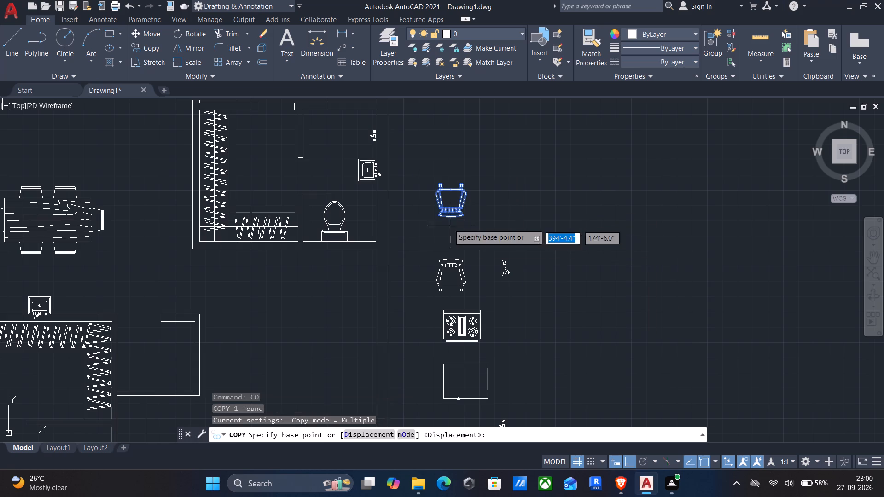
drag(436, 214, 454, 220)
click(619, 240)
key(Return)
Rotate the eastern chair copy to 270° about the midpoint of its backrest, so its backrest faces west.
click(593, 165)
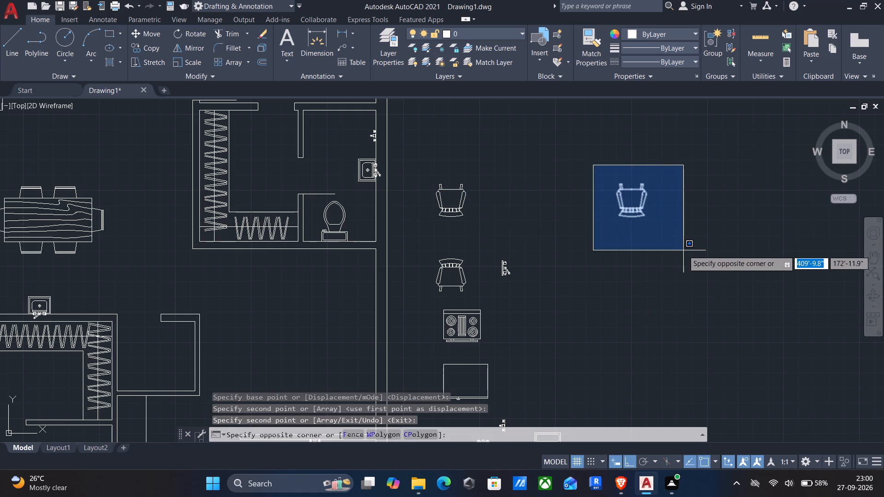
click(683, 250)
text(ro)
key(Return)
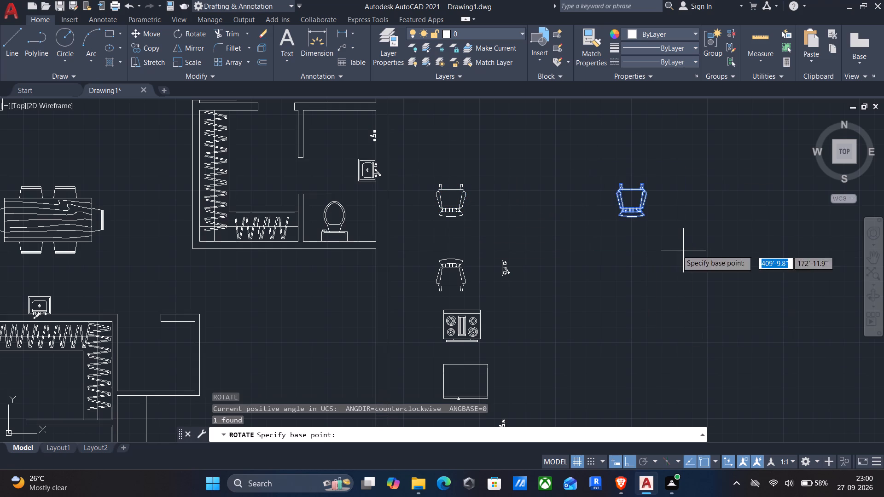
click(630, 216)
click(570, 328)
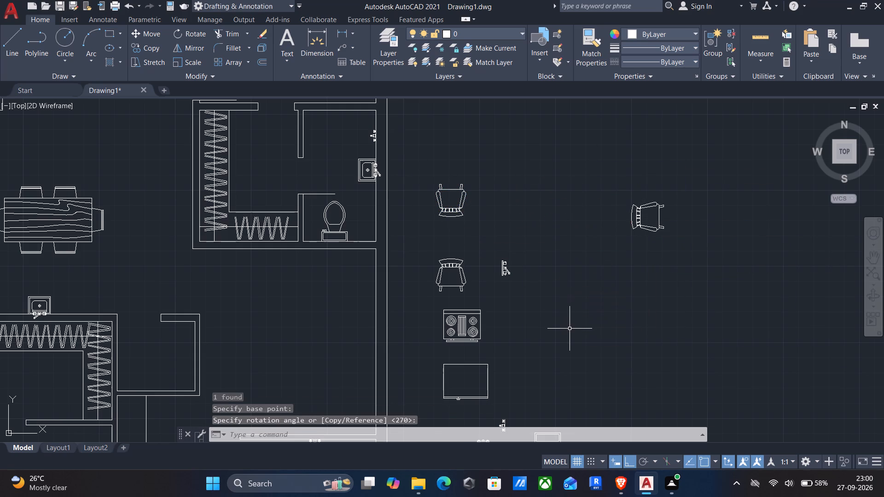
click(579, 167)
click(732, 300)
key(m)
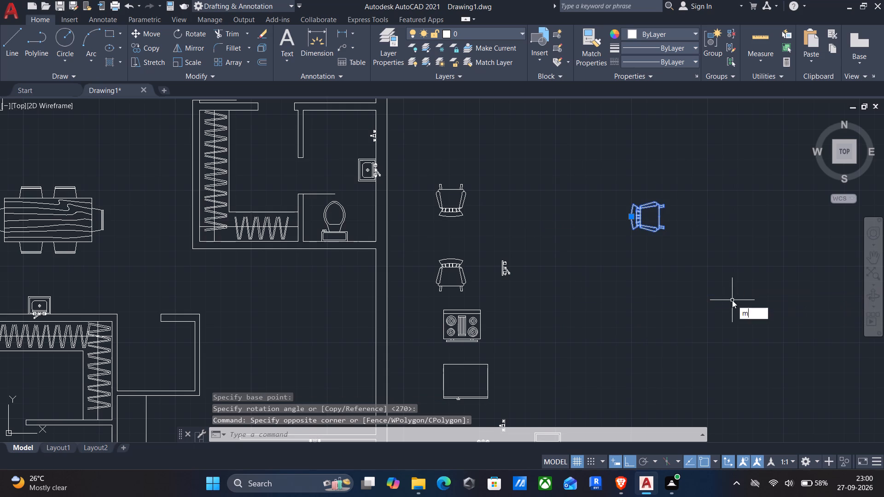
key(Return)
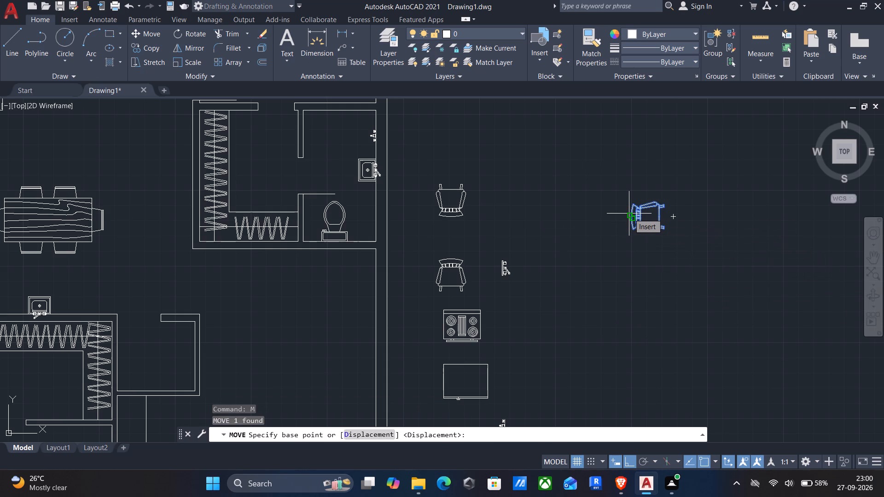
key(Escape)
Mirror the rotated chair across a vertical line just west of it, keeping the original chair.
drag(624, 179, 641, 207)
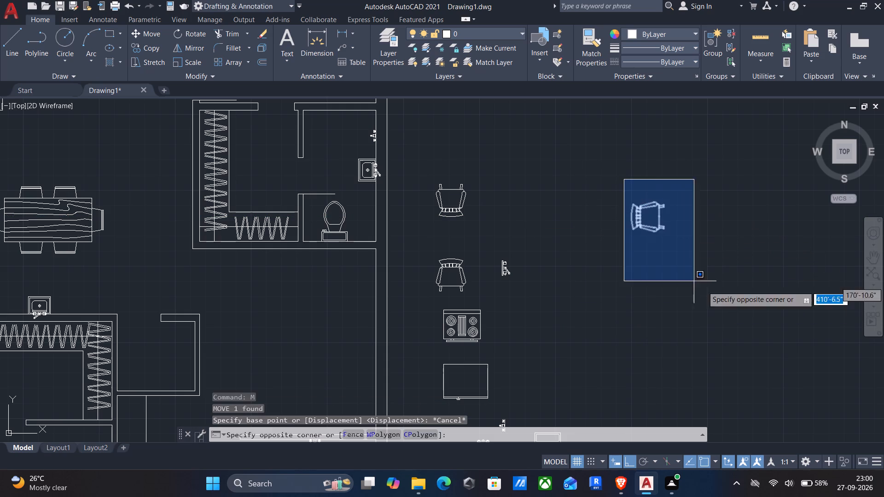
click(741, 309)
key(m)
key(i)
key(Return)
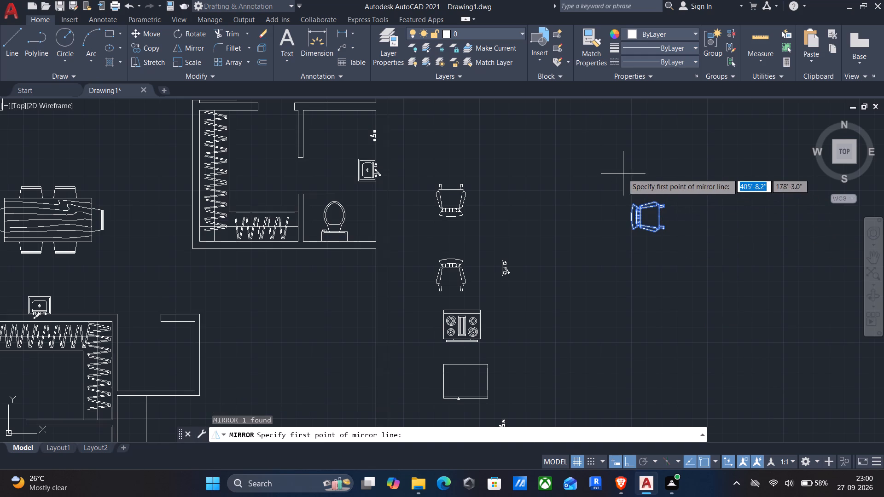
drag(614, 173, 599, 260)
click(598, 350)
key(Return)
Copy the chair with the west-facing backrest, Ortho off, to the narrow rectangle along the northwestern bedroom's east wall and end the copying.
click(613, 175)
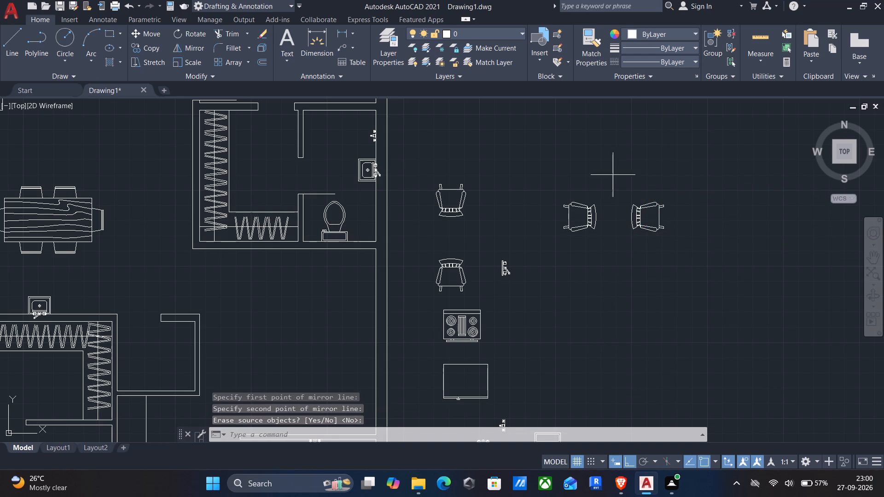
click(680, 287)
key(c)
key(o)
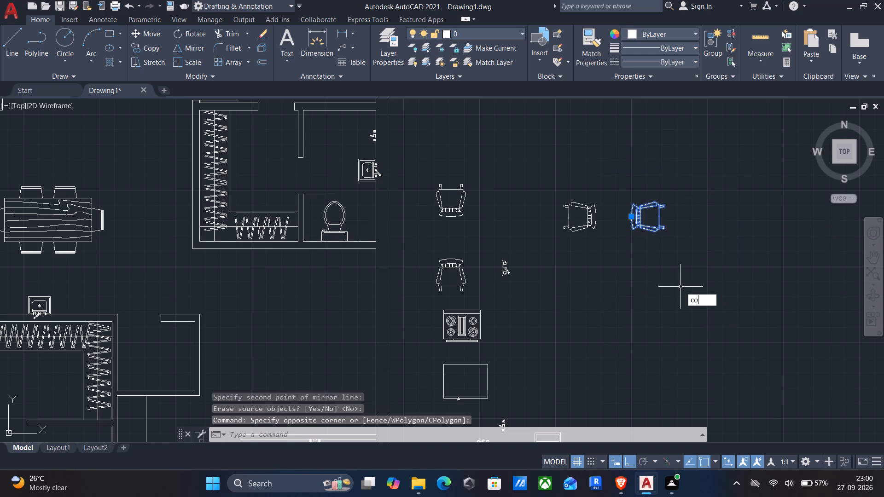
key(Return)
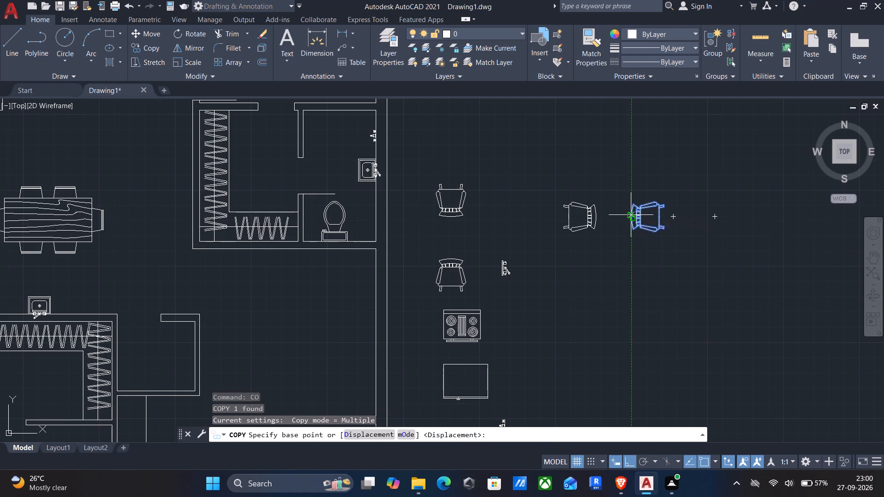
click(630, 214)
key(F8)
scroll(616, 220, down, 2)
middle_drag(593, 231, 763, 280)
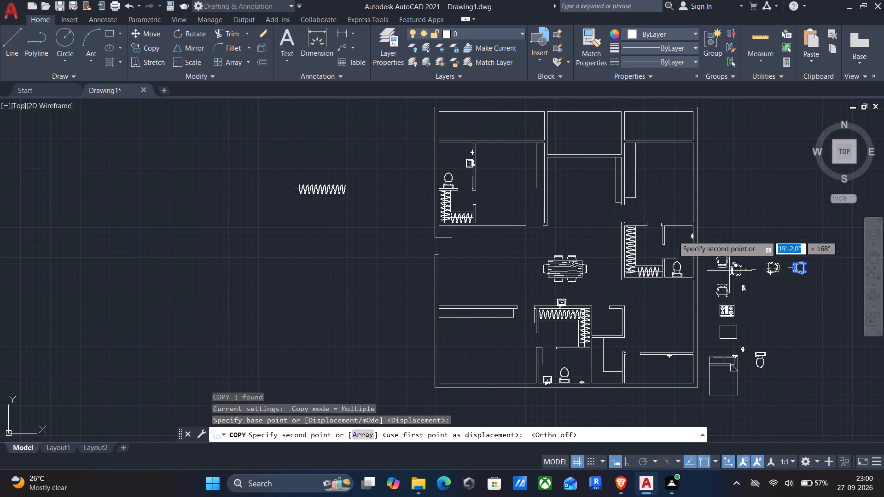
scroll(518, 160, up, 2)
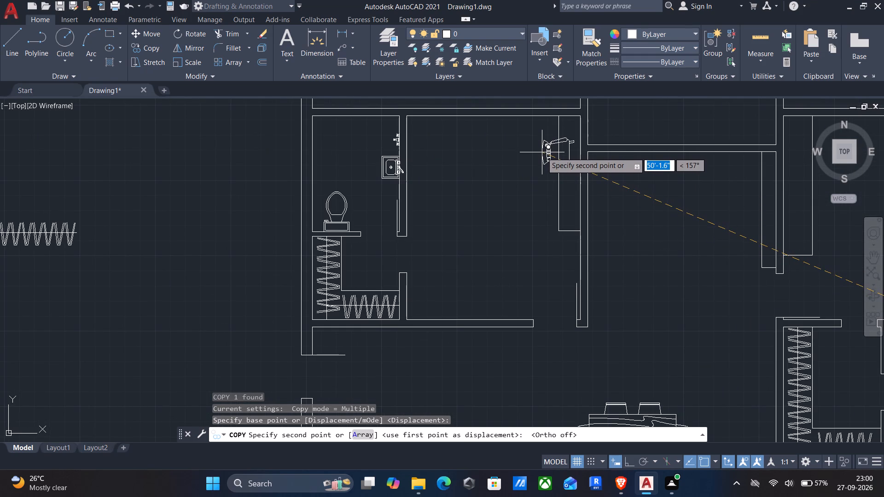
click(542, 152)
scroll(541, 164, down, 1)
middle_drag(585, 223, 342, 195)
scroll(342, 195, down, 2)
key(Return)
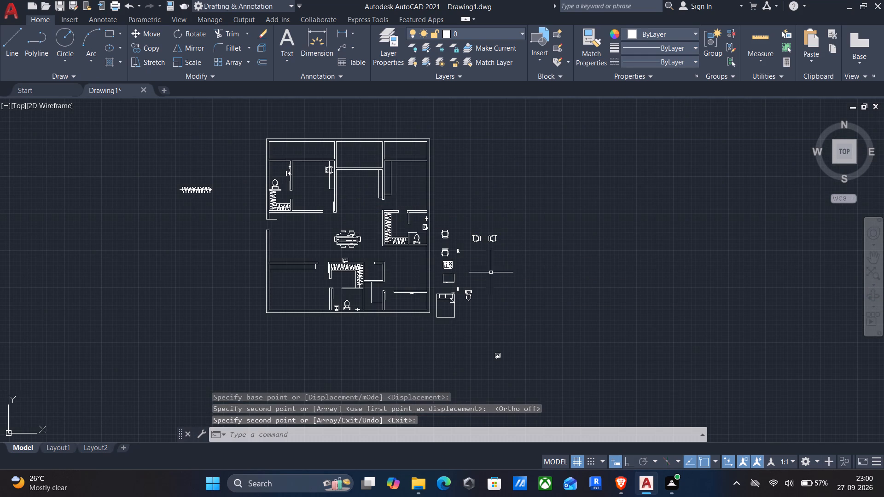
Copy the chair with the east-facing backrest to the narrow rectangle along the northeastern bedroom's west wall and end the copying.
scroll(471, 240, up, 3)
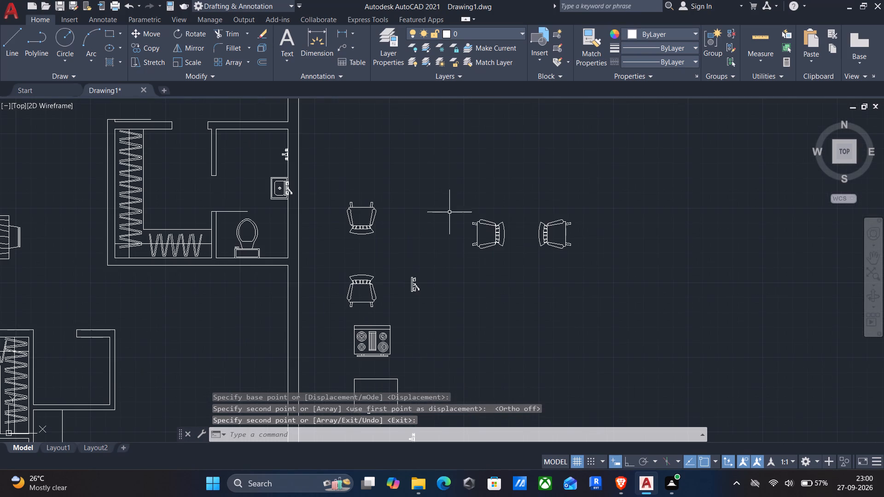
click(447, 206)
click(524, 294)
text(co)
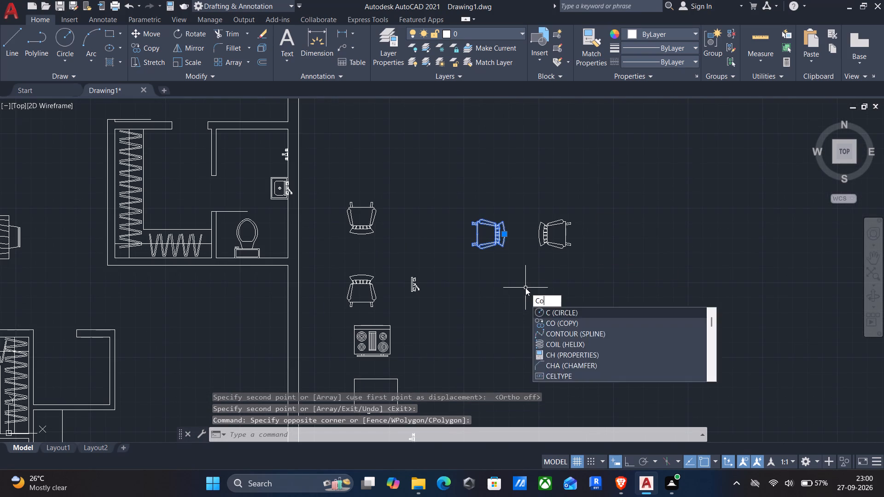
key(Return)
scroll(502, 223, up, 3)
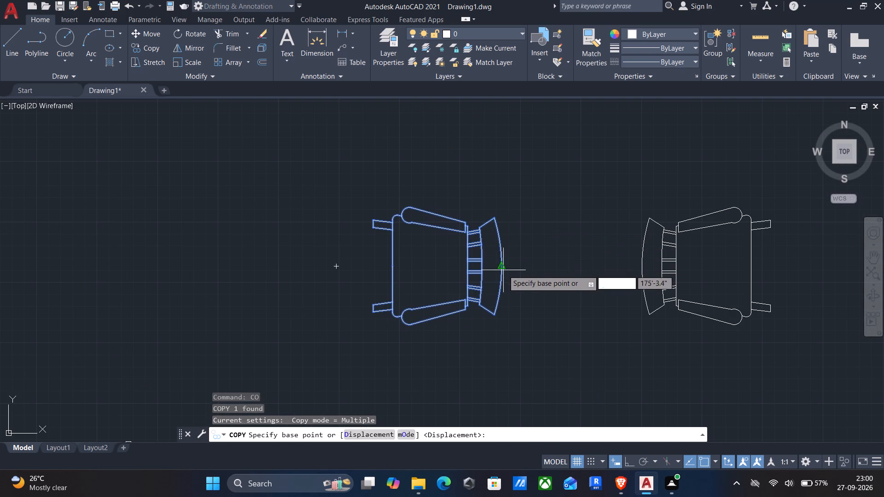
click(503, 270)
scroll(495, 277, down, 3)
middle_drag(418, 285, 558, 288)
scroll(347, 234, down, 2)
middle_drag(344, 236, 449, 302)
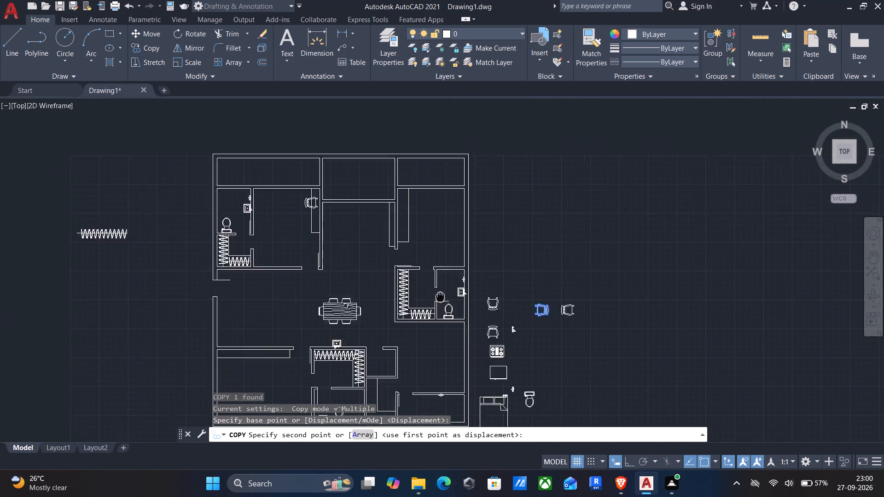
middle_drag(449, 302, 464, 312)
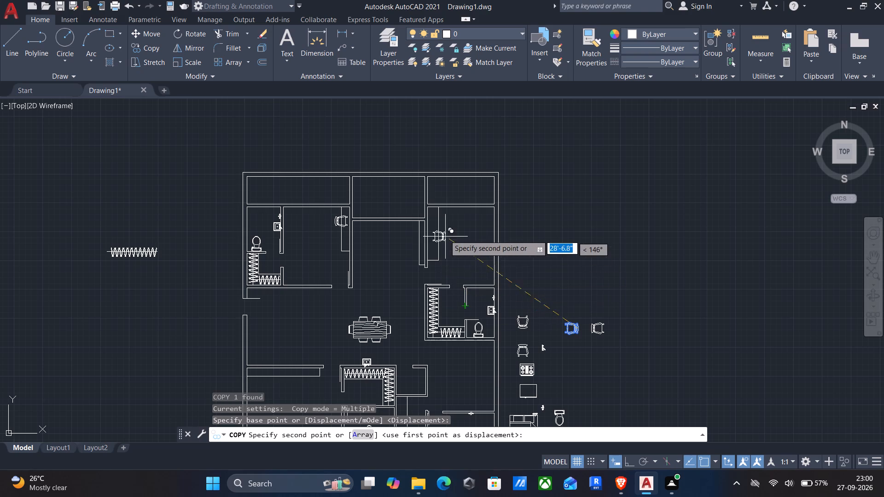
scroll(440, 223, up, 3)
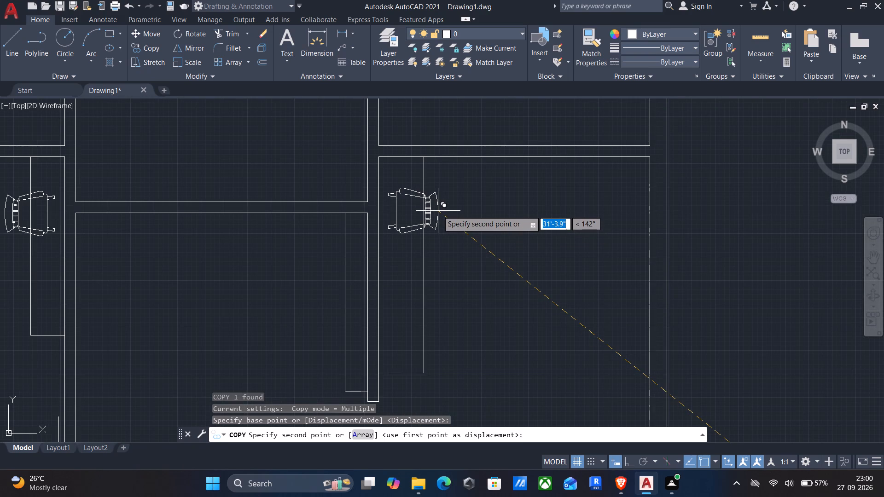
click(438, 211)
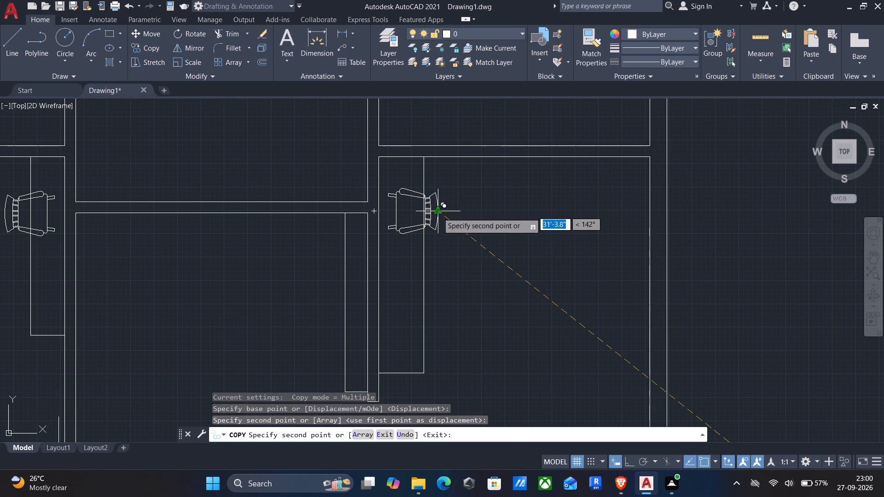
key(Return)
Move the loose chair with the south-facing backrest to the narrow rectangle along the southwestern bedroom's north wall, near its east end.
scroll(442, 234, down, 3)
middle_drag(484, 324, 510, 277)
scroll(544, 296, up, 3)
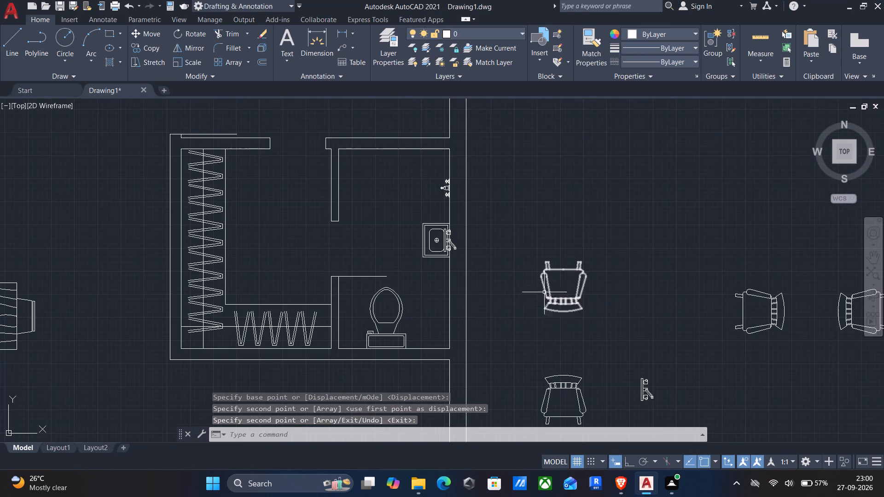
click(587, 322)
click(559, 299)
key(m)
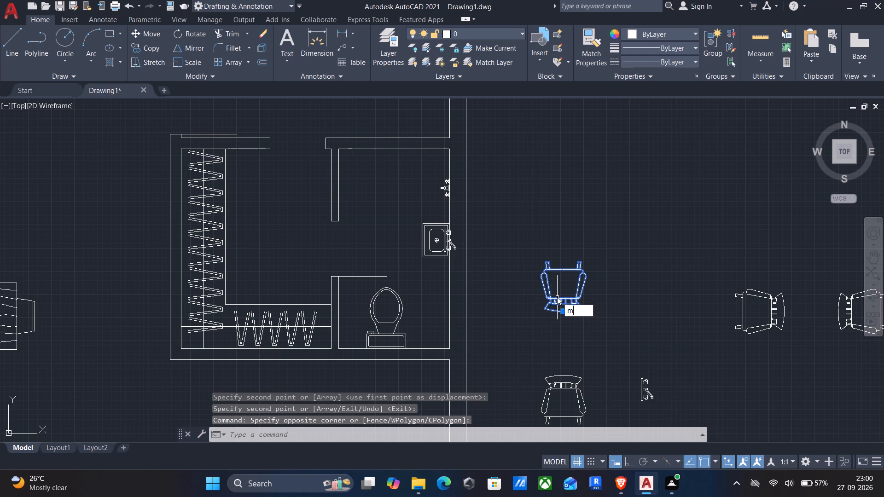
key(Return)
click(564, 312)
scroll(547, 324, down, 2)
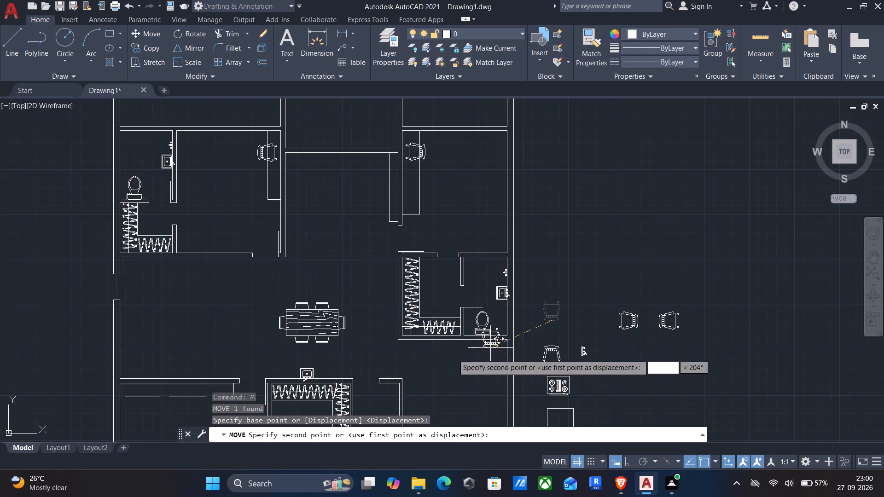
middle_drag(450, 357, 573, 271)
middle_drag(443, 333, 503, 266)
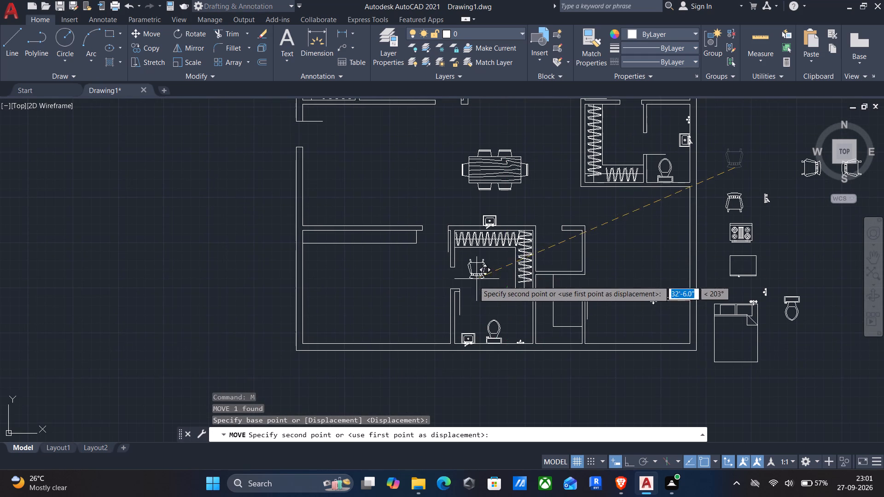
middle_drag(471, 283, 512, 266)
scroll(433, 238, up, 1)
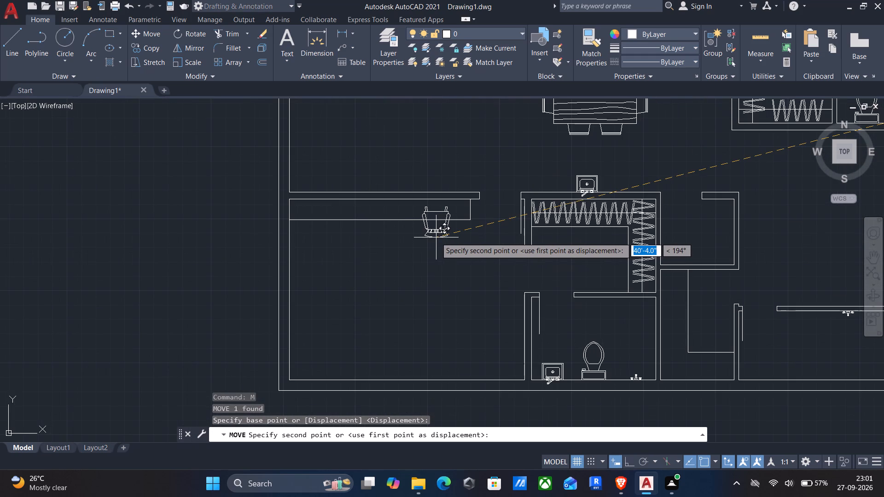
click(436, 237)
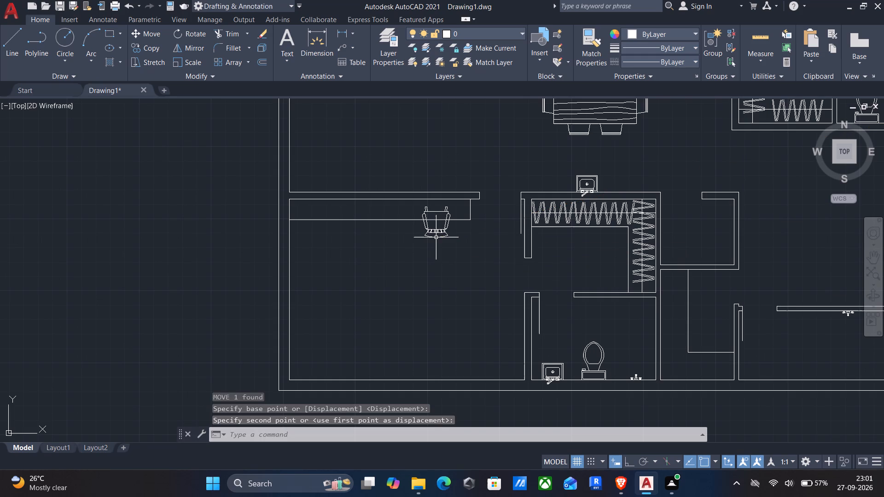
Copy the eastern bathroom's washbasin with its faucet to the empty space east of the toilet outside the plan and end the copying.
scroll(491, 267, down, 2)
middle_drag(548, 267, 468, 259)
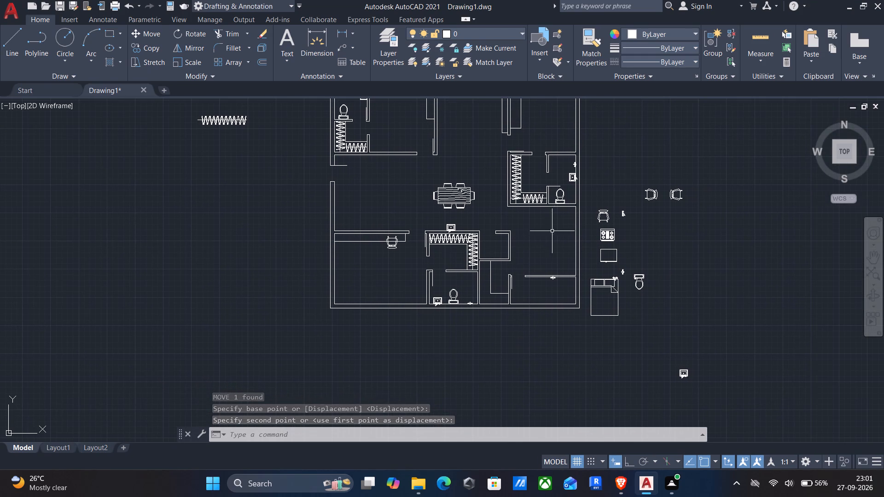
scroll(564, 173, up, 4)
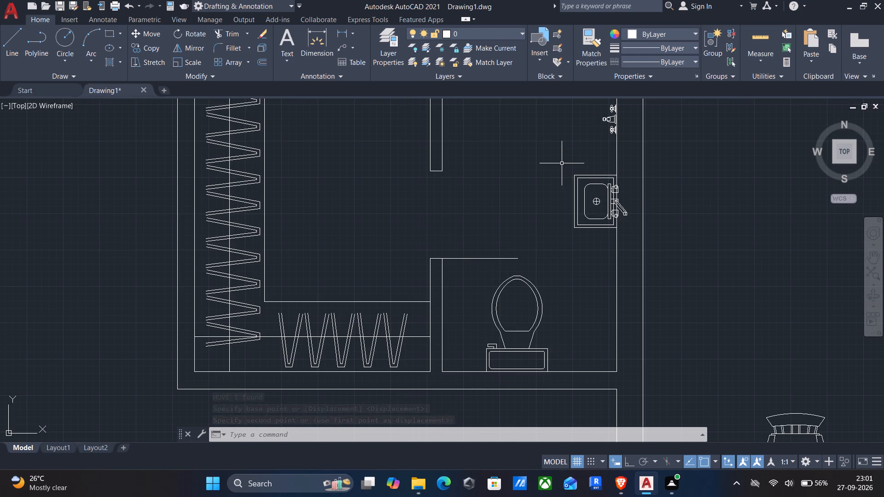
scroll(562, 163, up, 1)
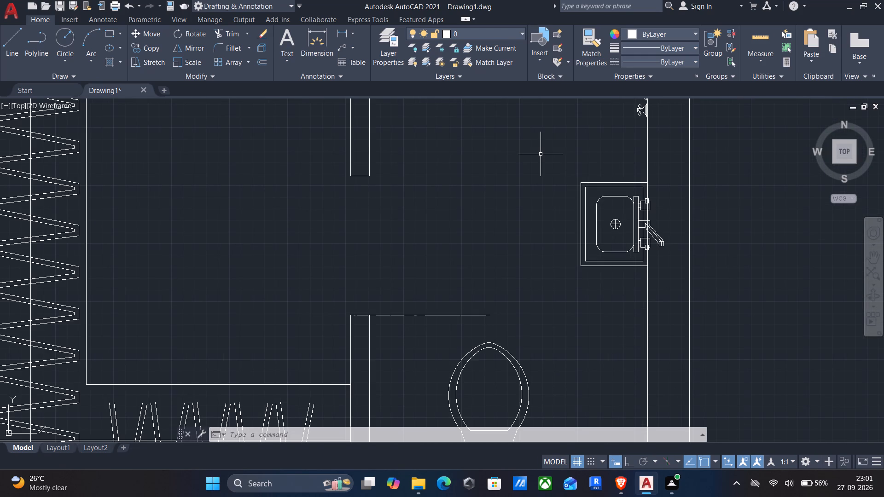
click(540, 154)
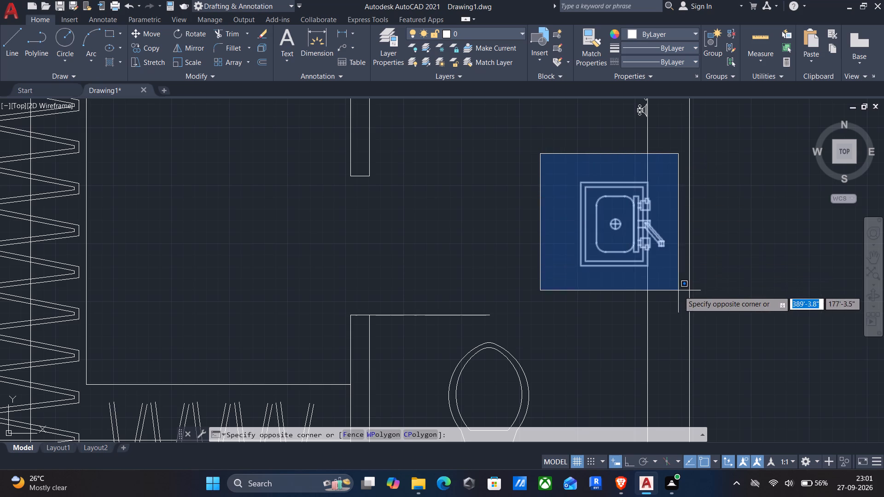
click(680, 291)
key(r)
key(o)
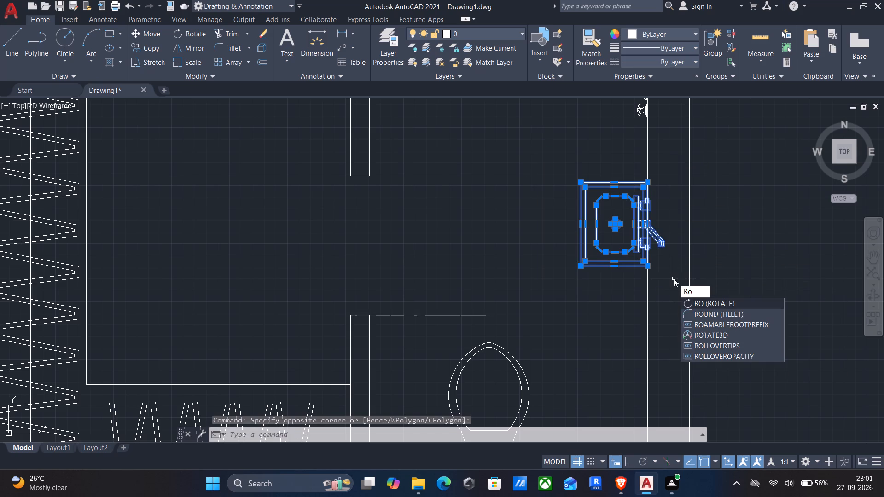
key(BackSpace)
key(BackSpace)
key(c)
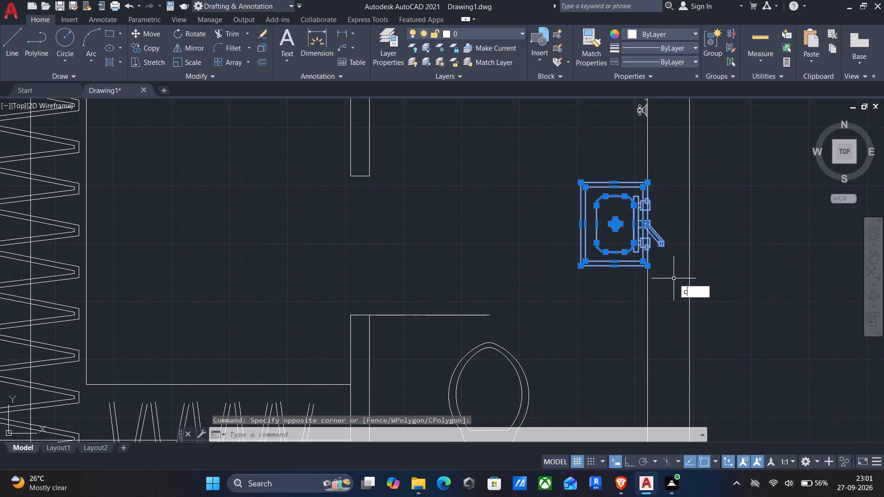
key(o)
key(Return)
drag(646, 258, 654, 270)
scroll(673, 290, down, 2)
middle_drag(722, 335, 574, 215)
scroll(570, 214, down, 1)
middle_drag(605, 312, 484, 202)
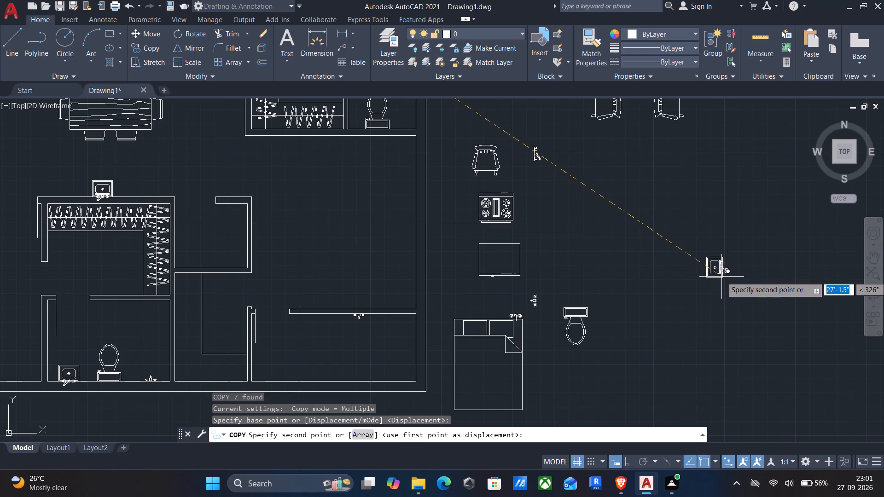
click(721, 277)
key(Escape)
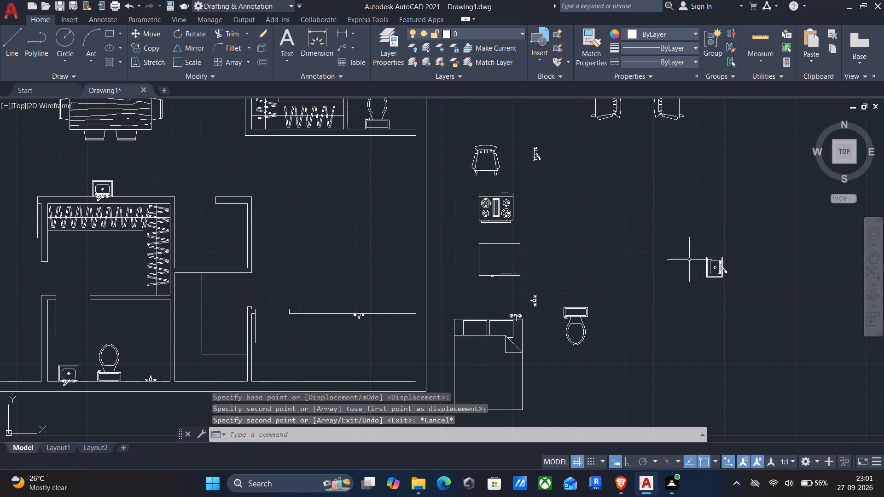
Rotate the washbasin copy to 270° about its southeast corner with Ortho on, so its faucet side faces south.
drag(679, 229, 695, 265)
click(791, 346)
key(r)
key(o)
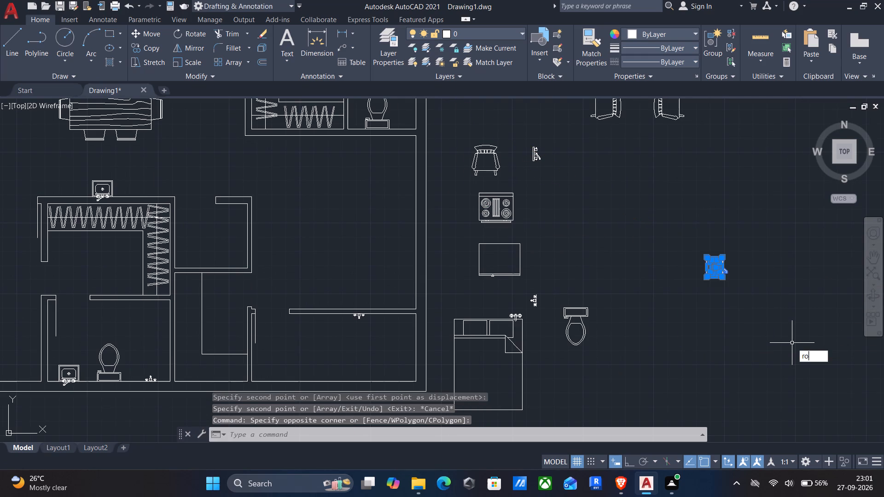
key(Return)
scroll(714, 288, up, 3)
click(738, 253)
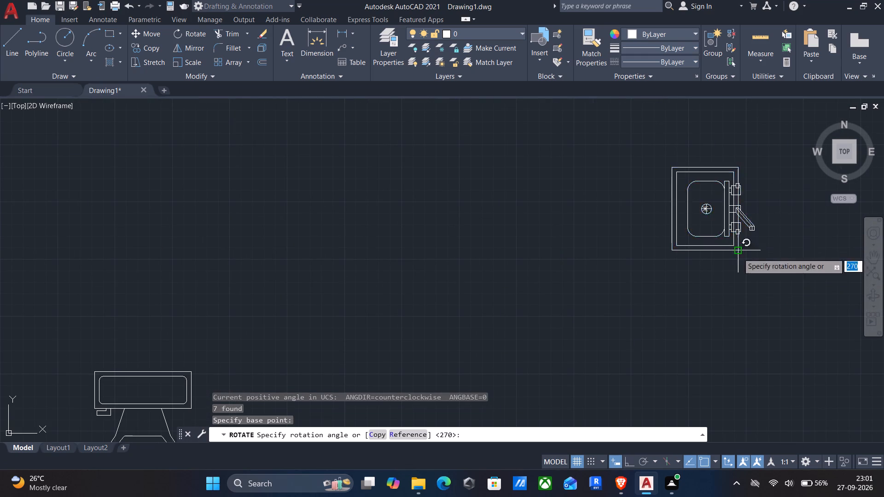
key(F8)
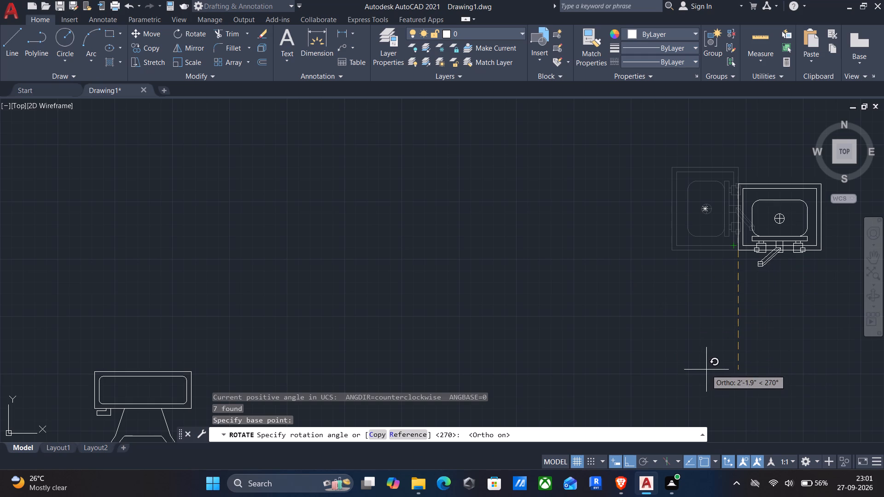
click(712, 372)
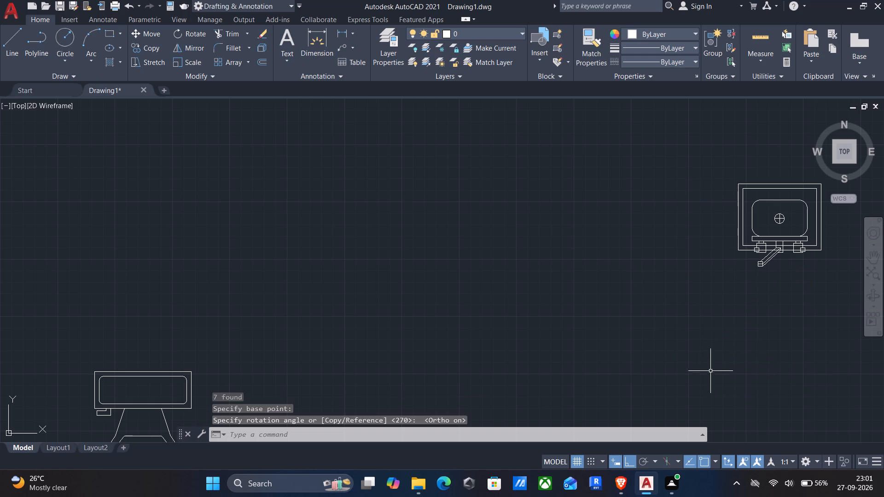
Copy the washbasin with the south-facing faucet to the north side of the southeastern room's partition, near its west end, and end the copying.
scroll(705, 361, down, 2)
click(682, 265)
click(805, 380)
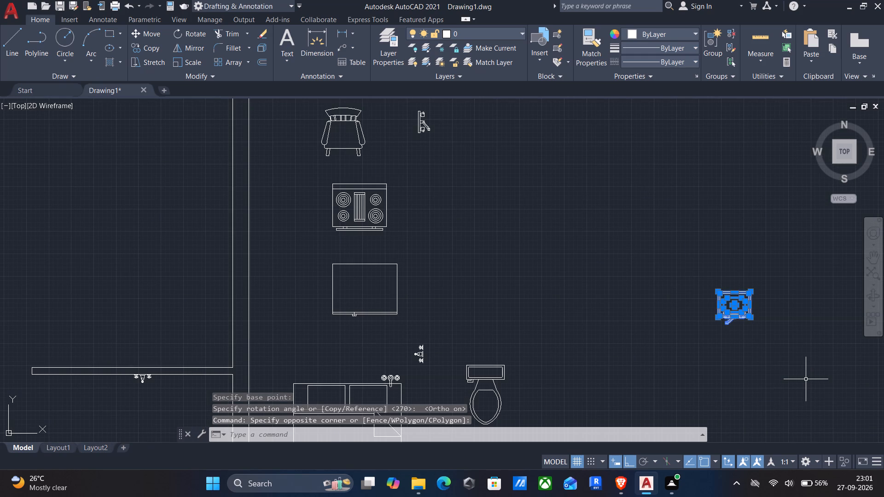
key(c)
key(o)
key(Return)
scroll(752, 331, up, 4)
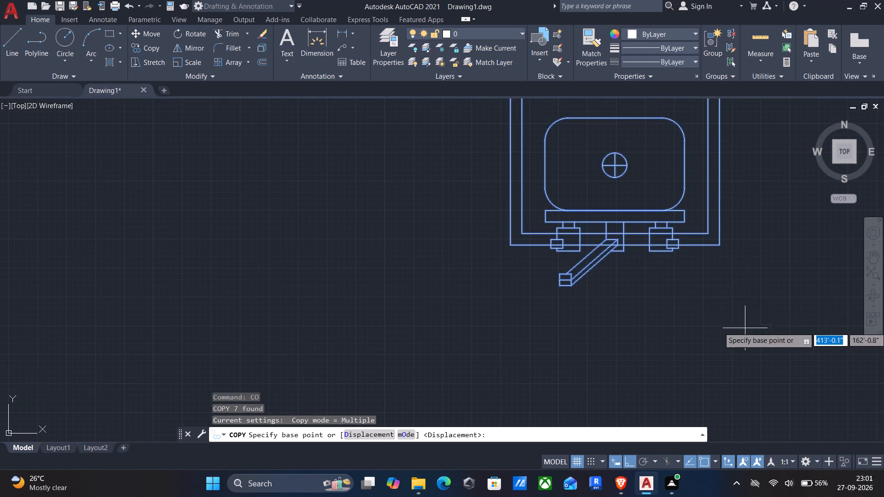
scroll(611, 239, up, 3)
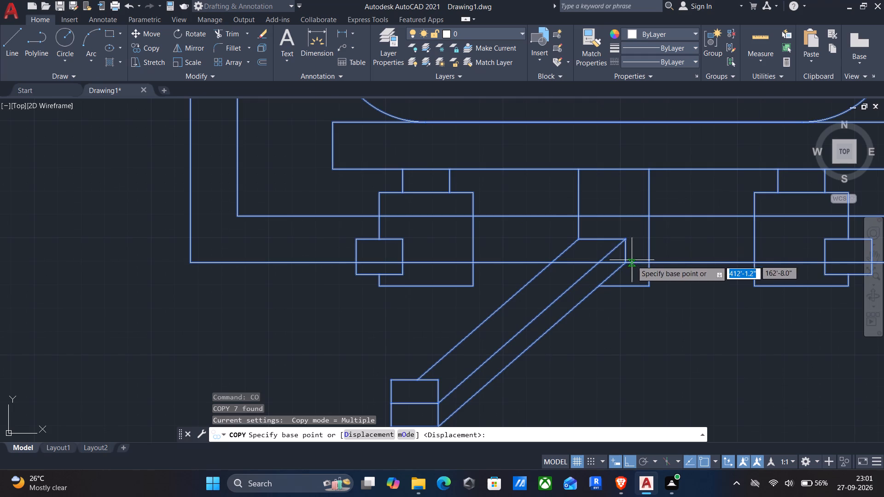
click(626, 264)
scroll(600, 276, down, 1)
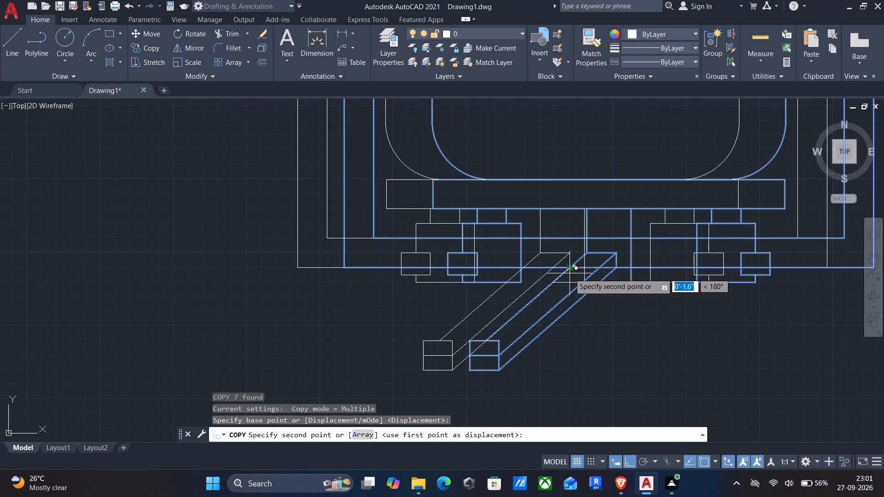
key(F8)
scroll(531, 271, down, 3)
middle_drag(511, 278, 629, 273)
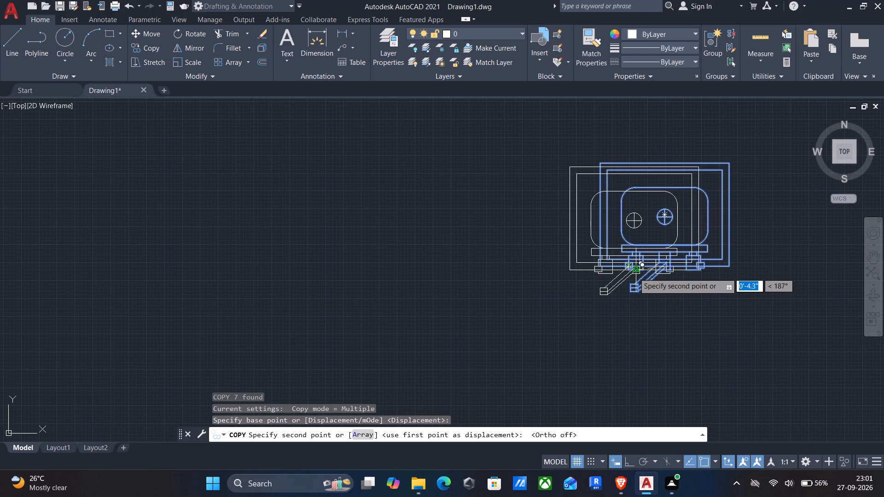
scroll(524, 283, down, 1)
middle_drag(545, 277, 704, 261)
scroll(704, 261, down, 2)
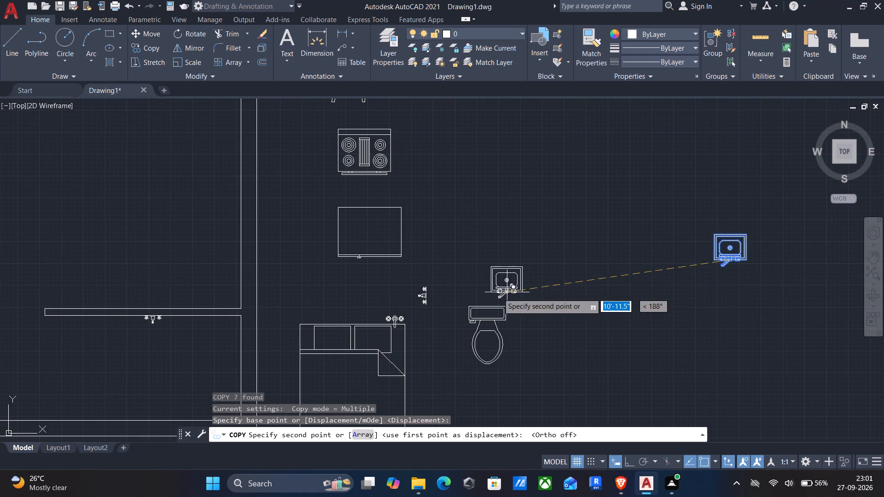
middle_drag(431, 308, 646, 284)
scroll(552, 281, down, 2)
middle_drag(517, 272, 523, 324)
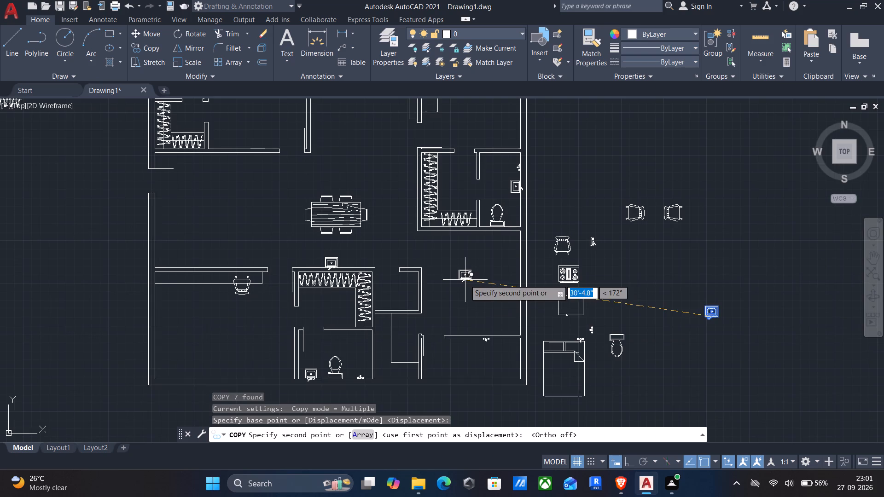
middle_drag(465, 280, 482, 415)
middle_drag(415, 335, 460, 282)
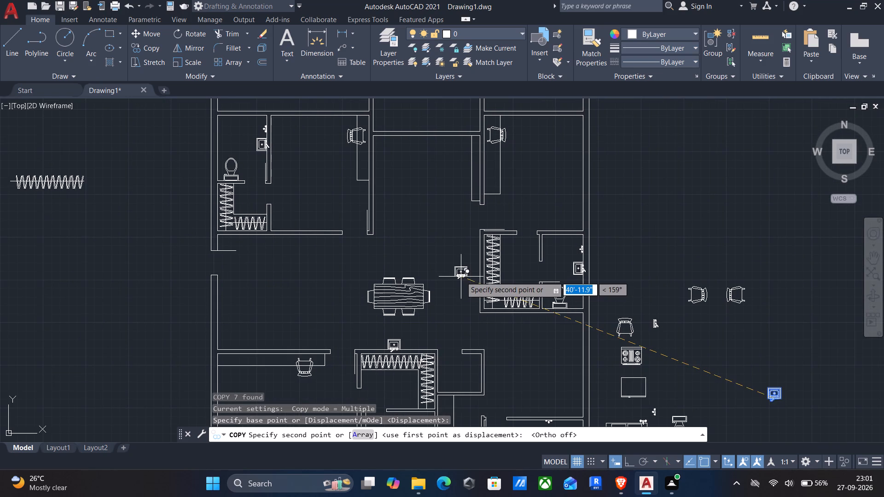
middle_drag(496, 345, 525, 260)
scroll(575, 357, up, 1)
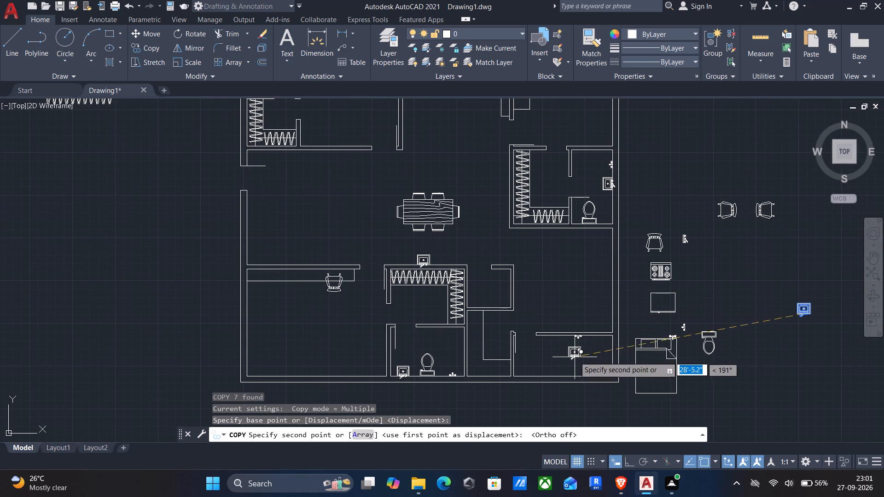
scroll(575, 357, up, 2)
scroll(514, 252, up, 1)
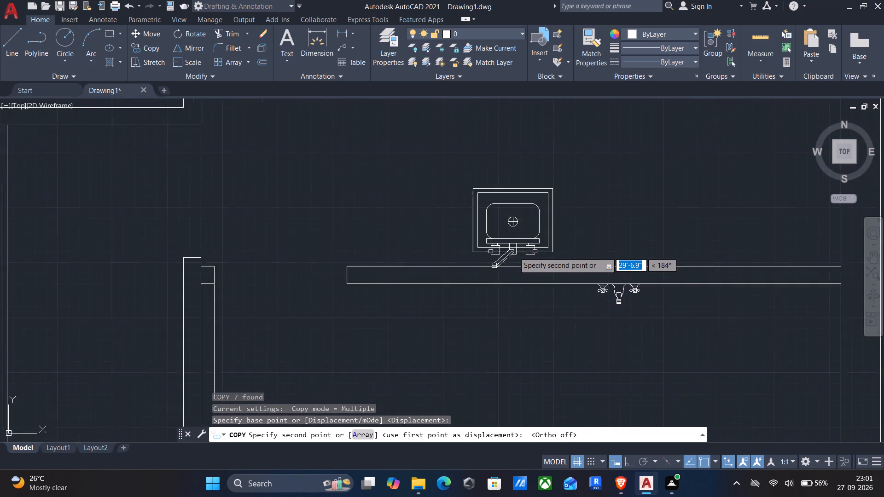
scroll(514, 252, up, 1)
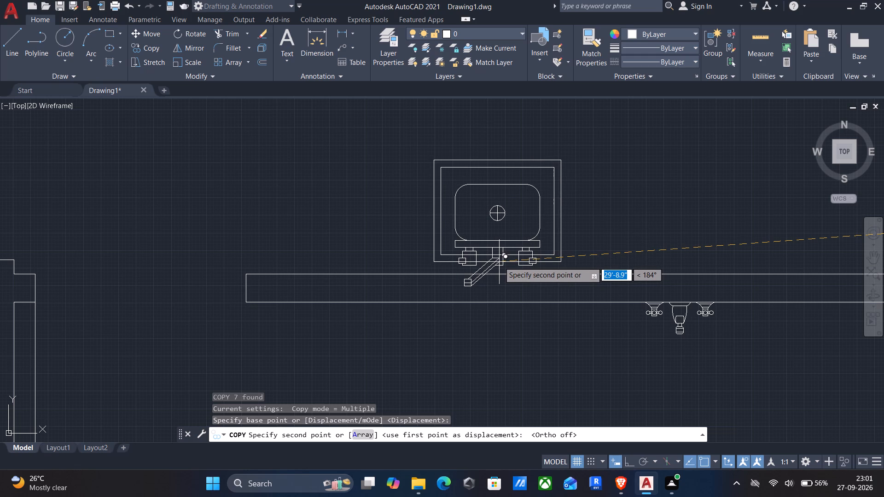
click(499, 262)
key(Escape)
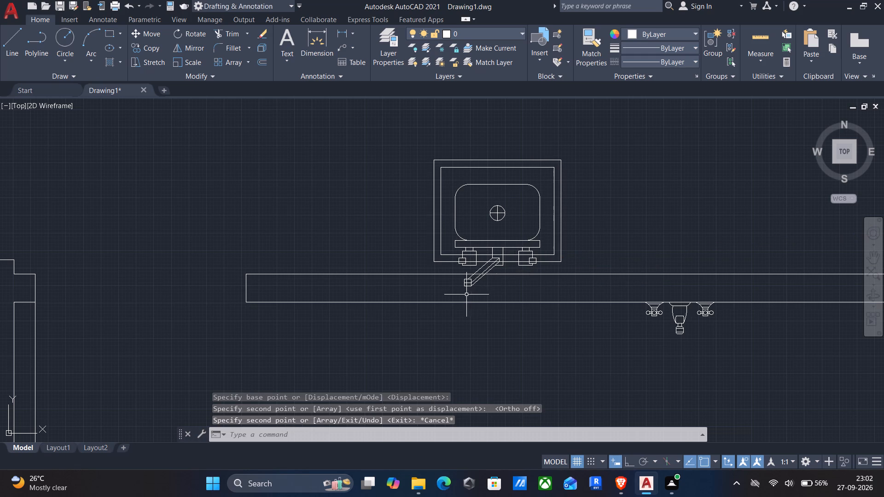
Offset the north face of the partition behind the copied washbasin 2' northward as the counter's front edge.
key(o)
key(Return)
drag(394, 276, 395, 261)
click(390, 230)
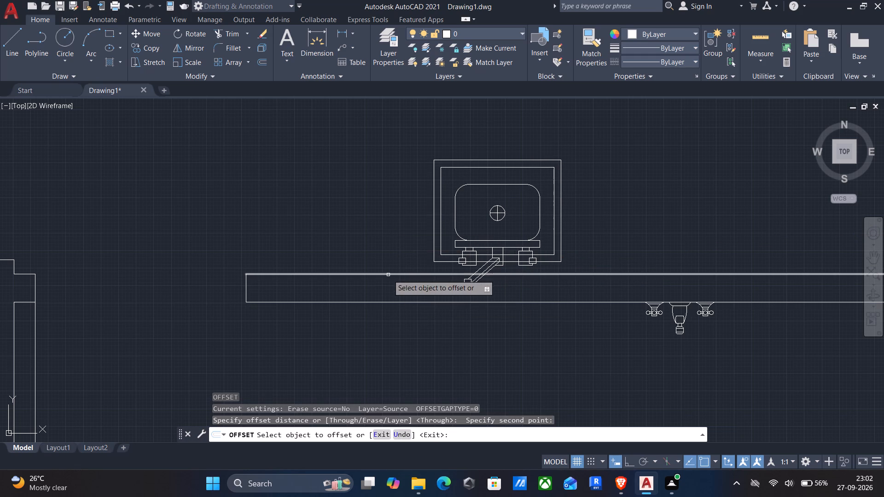
click(388, 275)
text(2')
key(Return)
scroll(383, 246, down, 1)
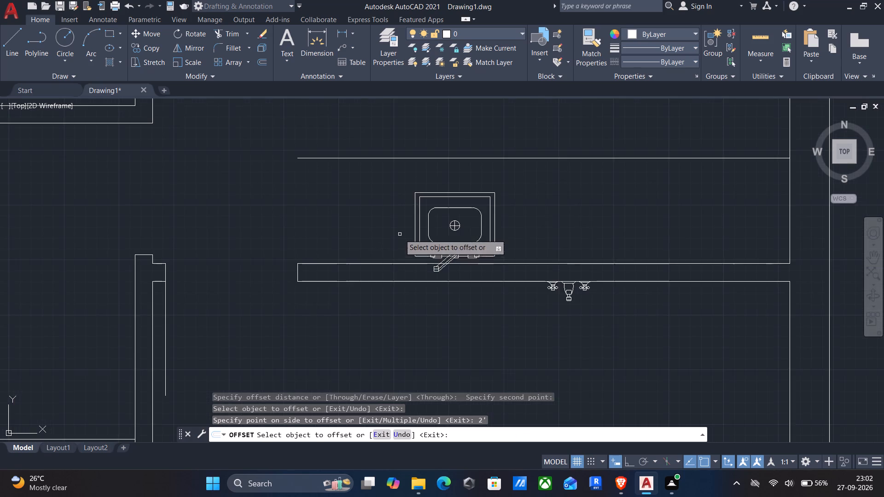
Offset the inner face of the kitchen's east wall 2' westward and end the offsetting.
middle_drag(400, 234, 387, 328)
click(778, 212)
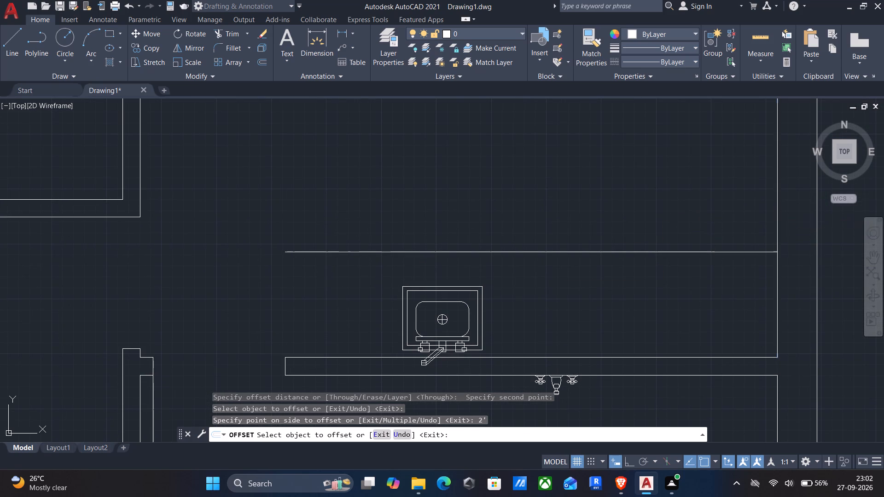
key(2)
key(apostrophe)
key(Return)
scroll(655, 220, down, 2)
middle_drag(648, 226, 641, 246)
scroll(641, 249, down, 1)
middle_drag(641, 246, 641, 258)
key(Return)
Trim the overhanging ends of the two counter lines where they cross, leaving a clean L-shaped inner corner.
key(t)
key(r)
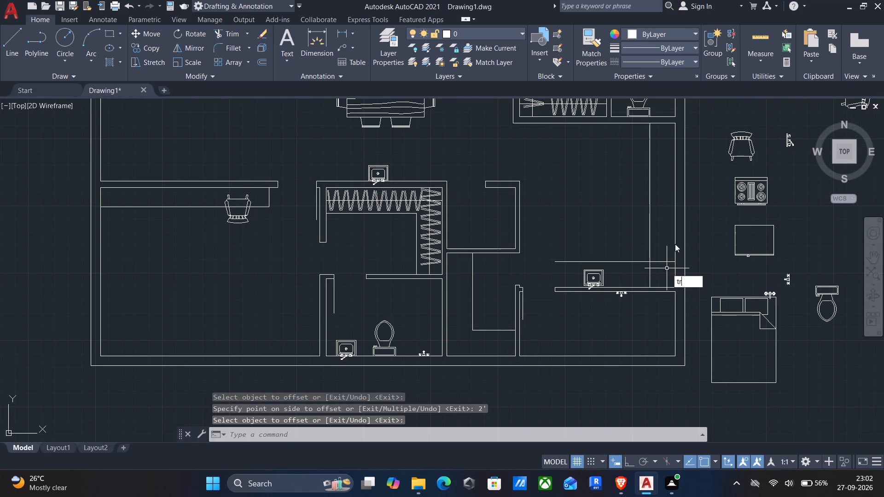
key(Return)
scroll(662, 260, up, 3)
drag(658, 248, 566, 299)
scroll(565, 298, down, 4)
middle_drag(573, 313, 569, 286)
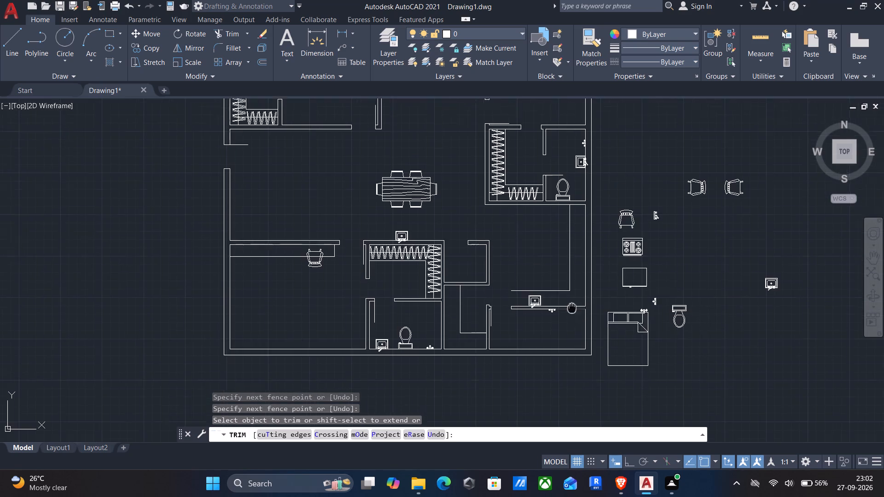
middle_drag(569, 286, 568, 272)
key(Return)
Draw a vertical line with Ortho on from the southern counter's front edge to the partition, slightly inside its west end.
key(l)
key(Return)
scroll(509, 272, up, 3)
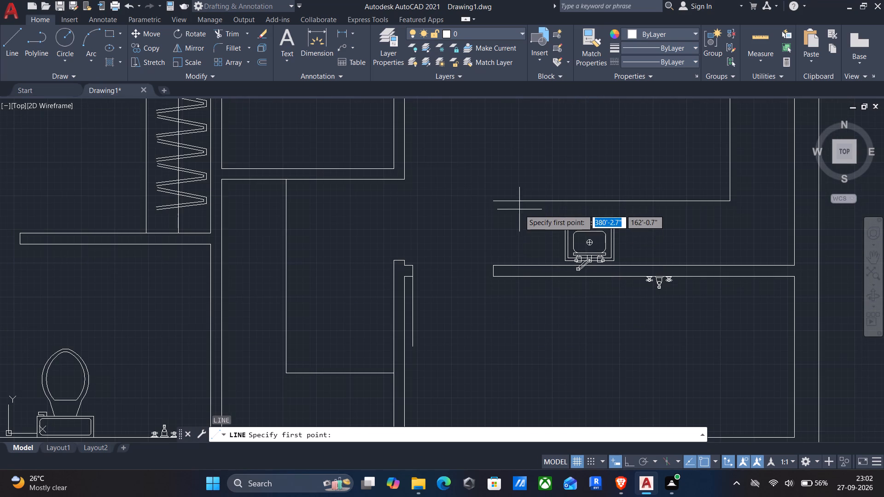
click(512, 201)
scroll(512, 201, up, 2)
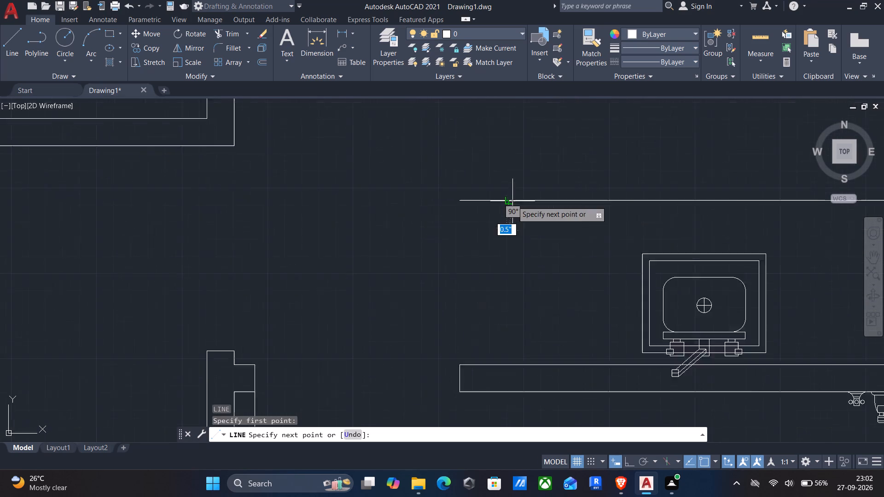
scroll(512, 201, up, 1)
middle_drag(490, 341, 513, 263)
key(F7)
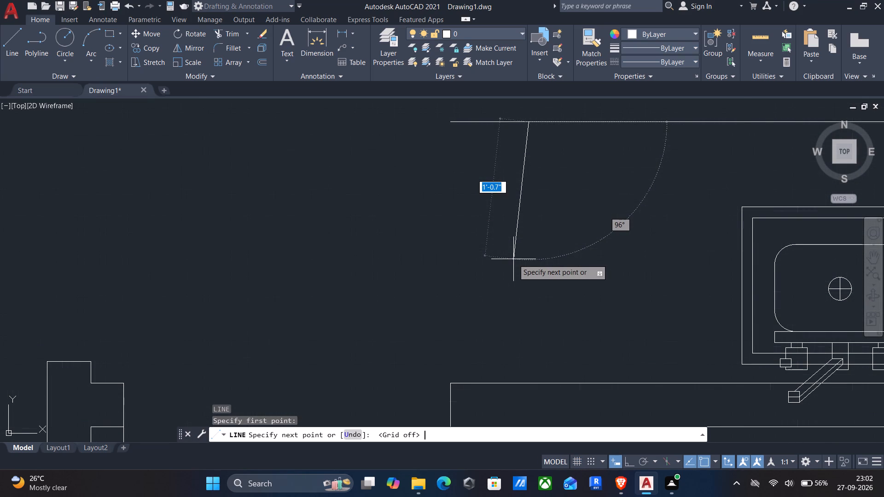
key(F7)
key(F8)
click(527, 381)
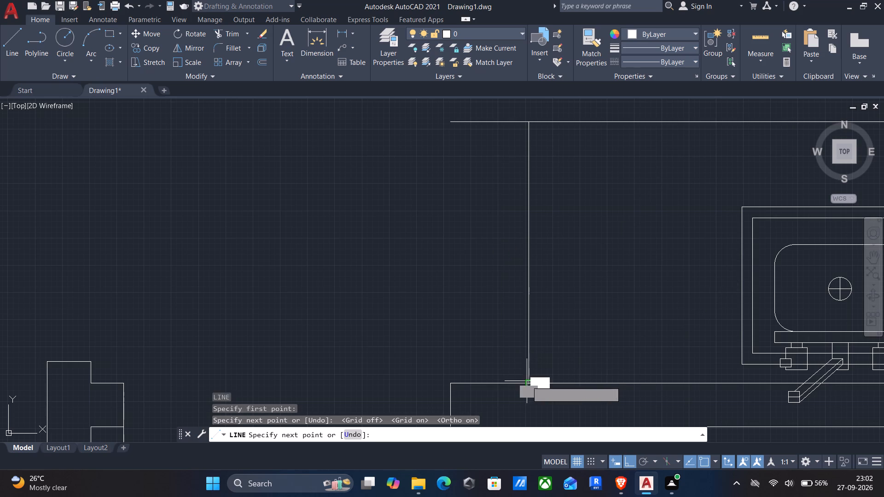
key(Return)
Trim the part of the counter's front edge that extends west of the new end line.
key(t)
key(r)
key(Return)
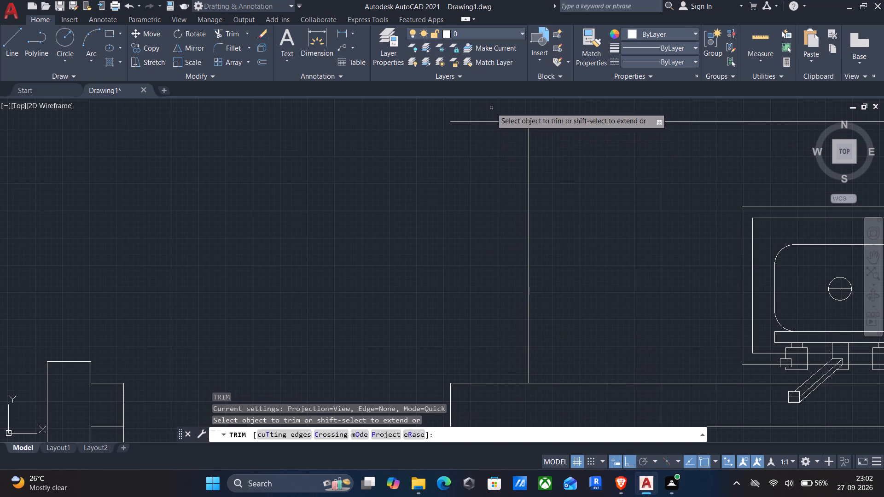
drag(491, 108, 478, 198)
scroll(472, 200, down, 4)
middle_drag(454, 294, 447, 277)
key(Return)
scroll(468, 287, down, 2)
middle_drag(479, 287, 423, 280)
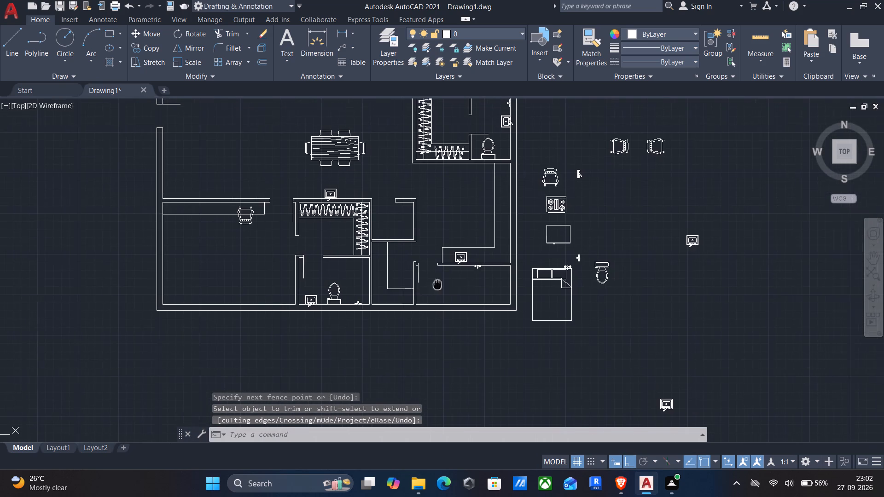
middle_drag(423, 280, 410, 275)
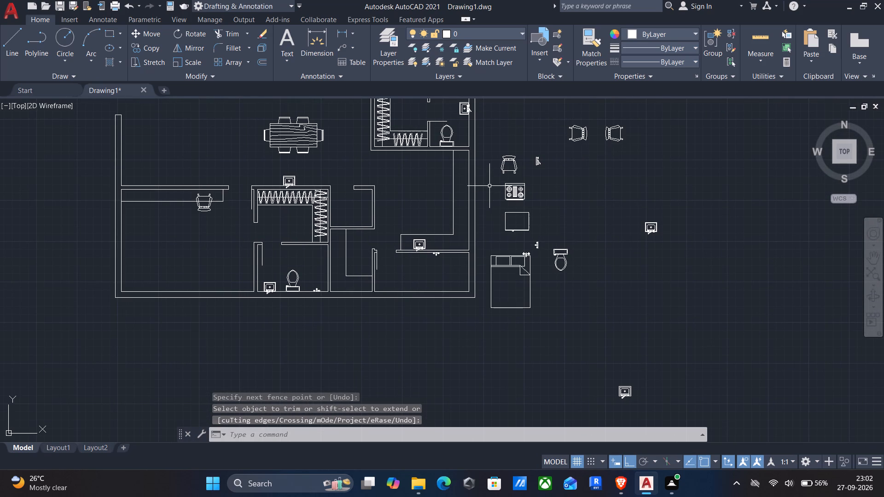
Copy the stove from outside the plan onto the counter along the kitchen's east wall with Ortho off and end the copying.
click(489, 184)
click(549, 214)
click(544, 204)
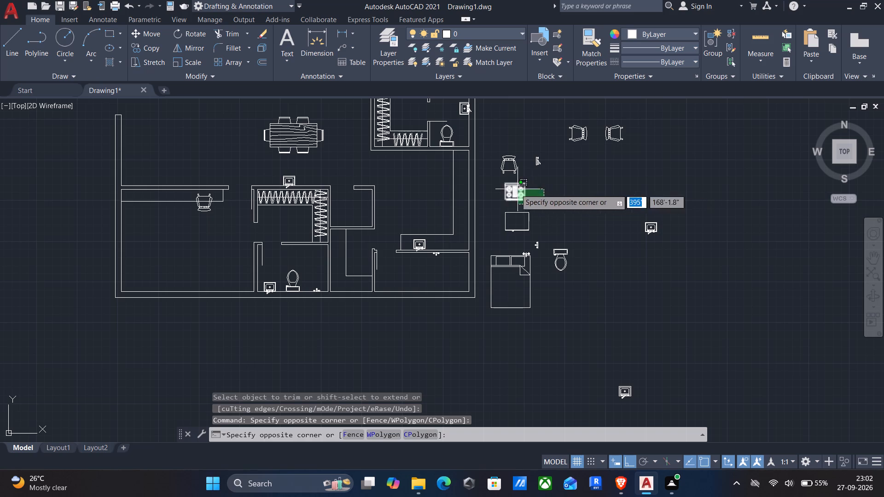
click(513, 191)
key(c)
key(p)
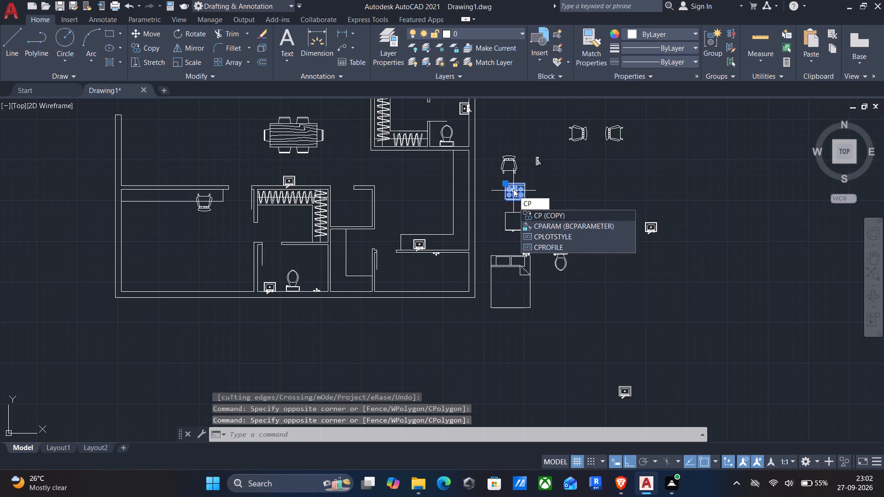
key(Return)
scroll(510, 191, up, 3)
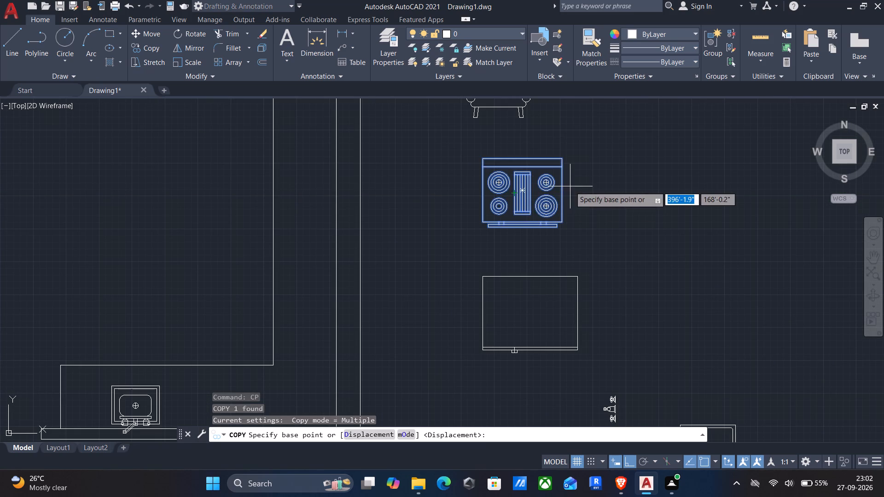
click(561, 191)
key(F8)
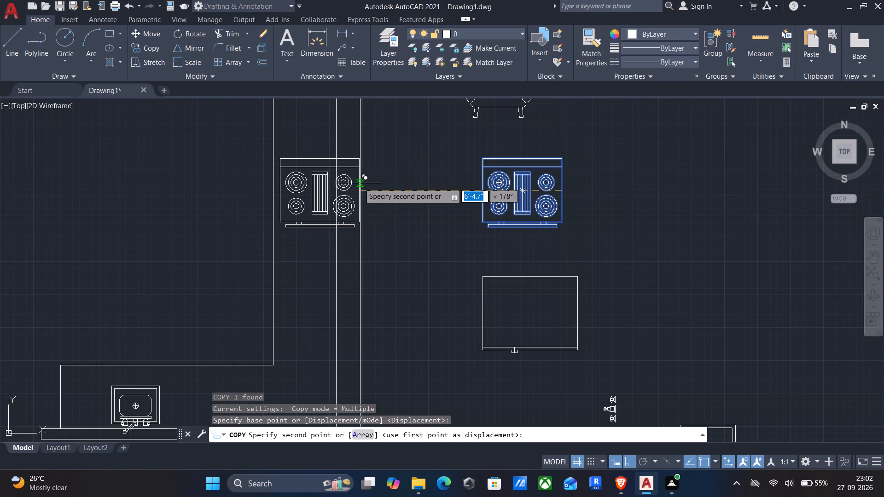
middle_drag(358, 184, 387, 300)
scroll(387, 299, down, 1)
scroll(378, 266, up, 1)
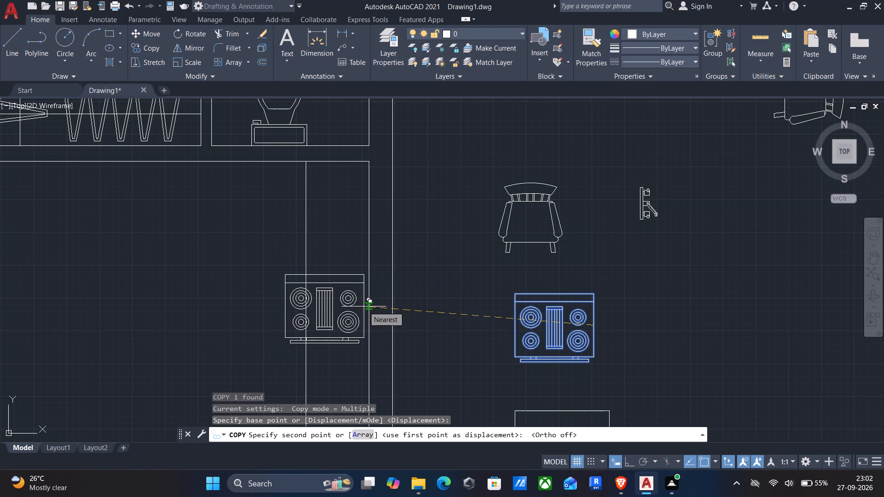
middle_drag(366, 324, 384, 241)
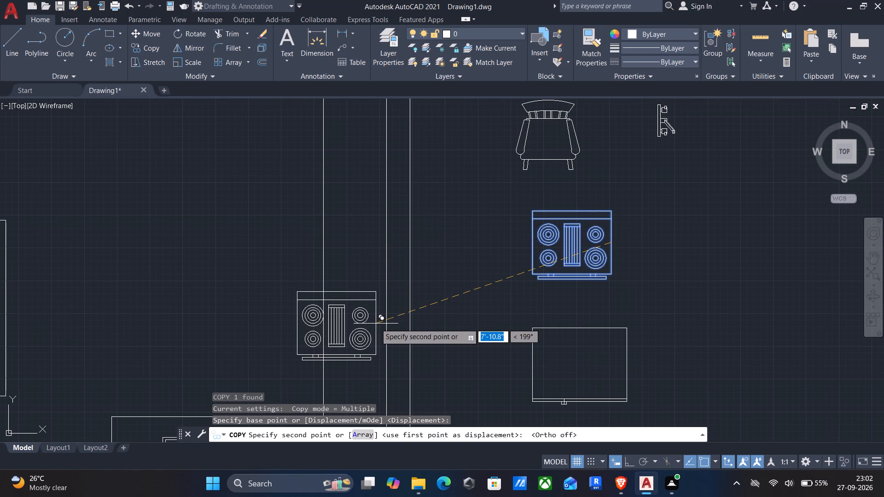
scroll(388, 321, down, 2)
middle_drag(391, 313, 400, 264)
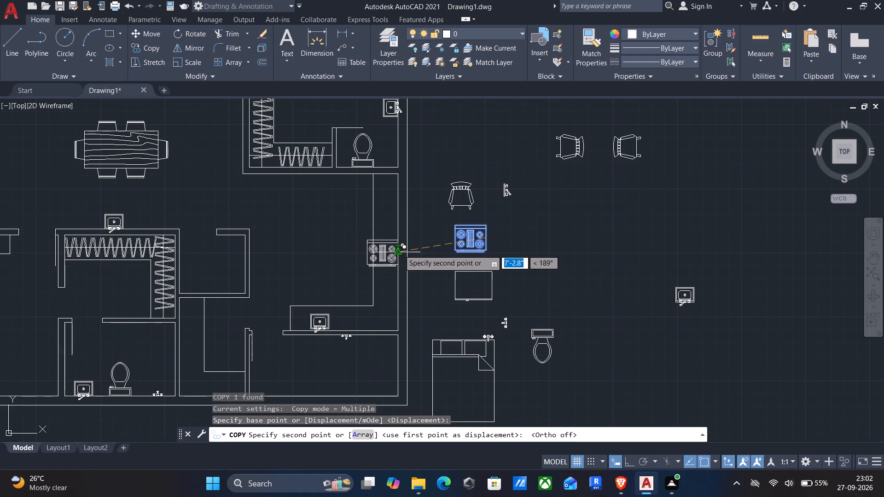
scroll(399, 250, up, 2)
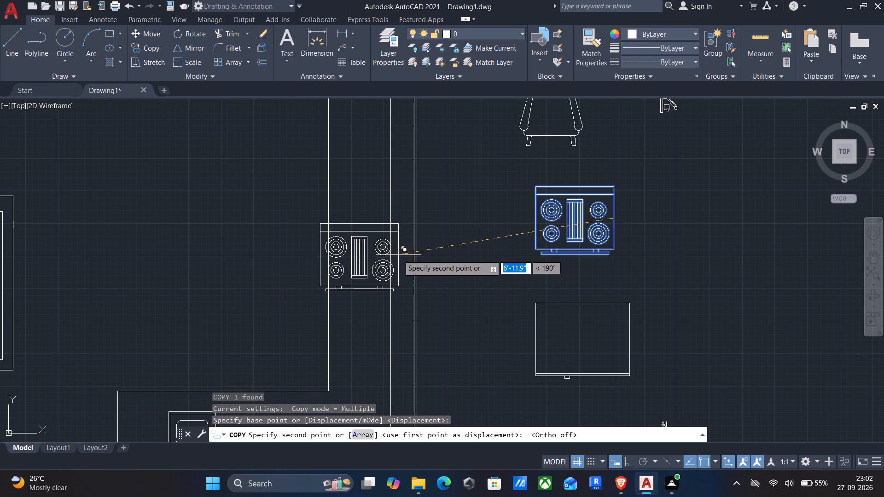
click(398, 255)
key(Escape)
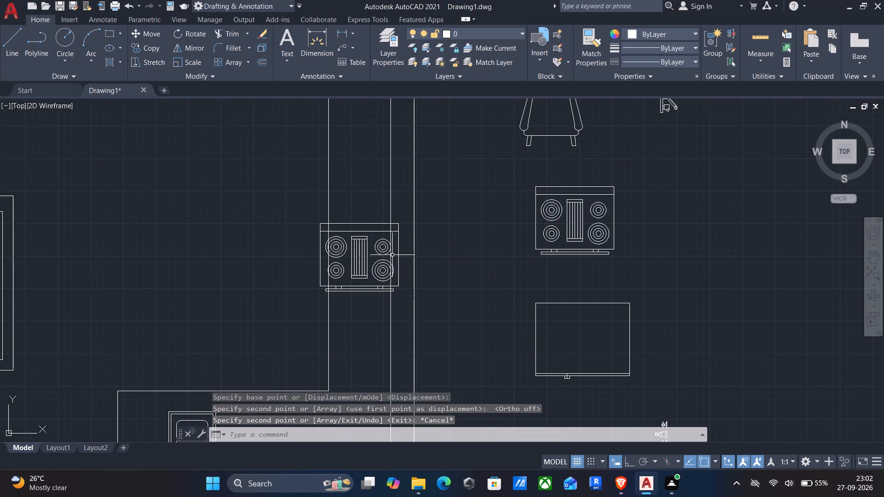
Scale the copied stove down about its centre by a factor of about 0.8 to match the east counter's width.
key(s)
key(c)
key(Return)
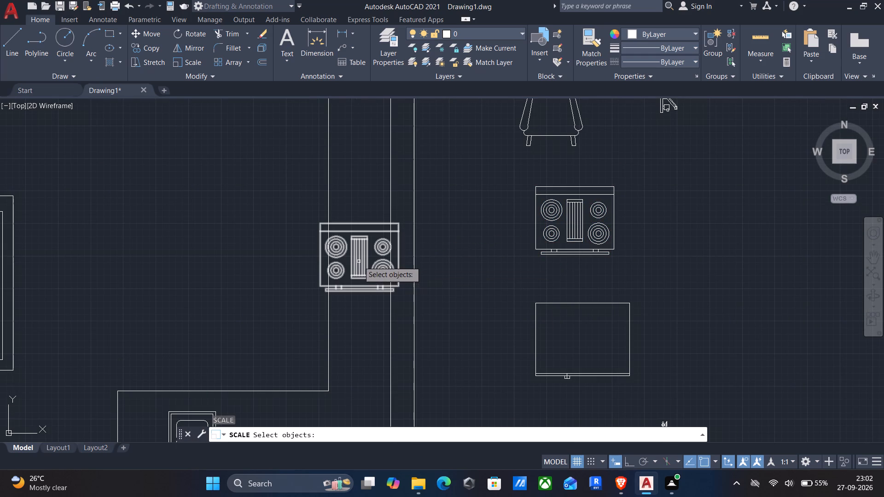
click(359, 260)
key(Return)
click(360, 260)
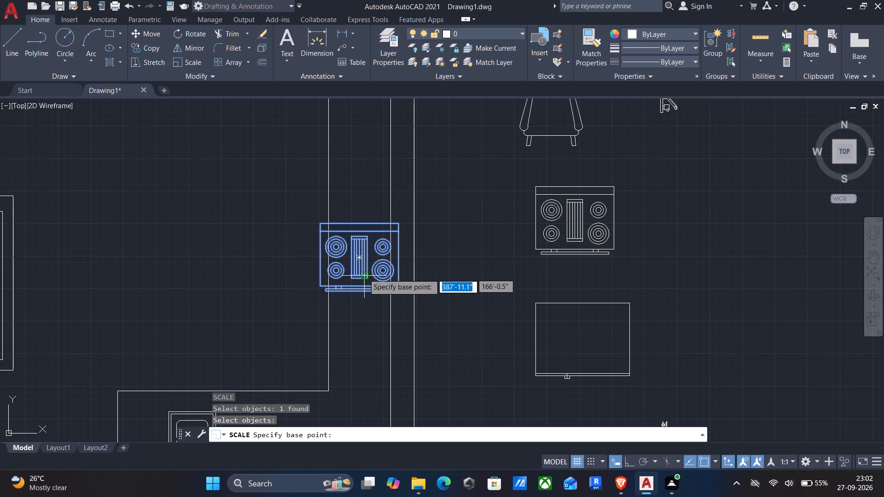
click(360, 254)
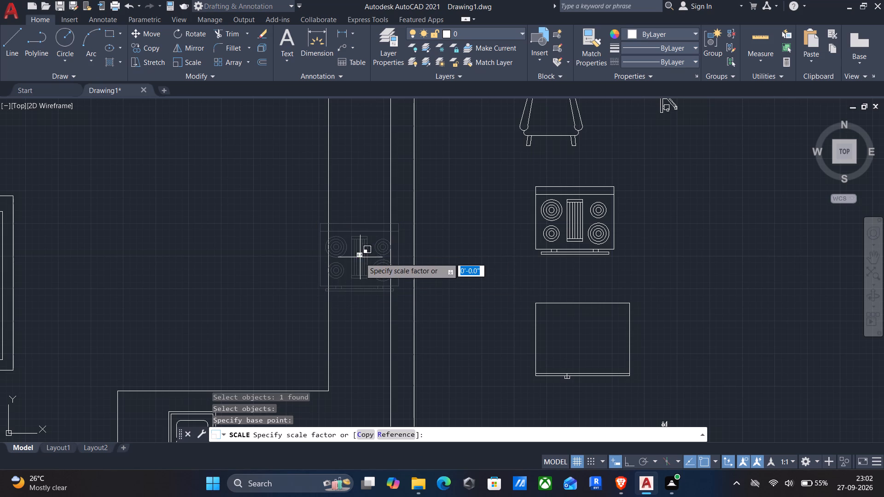
scroll(361, 272, up, 2)
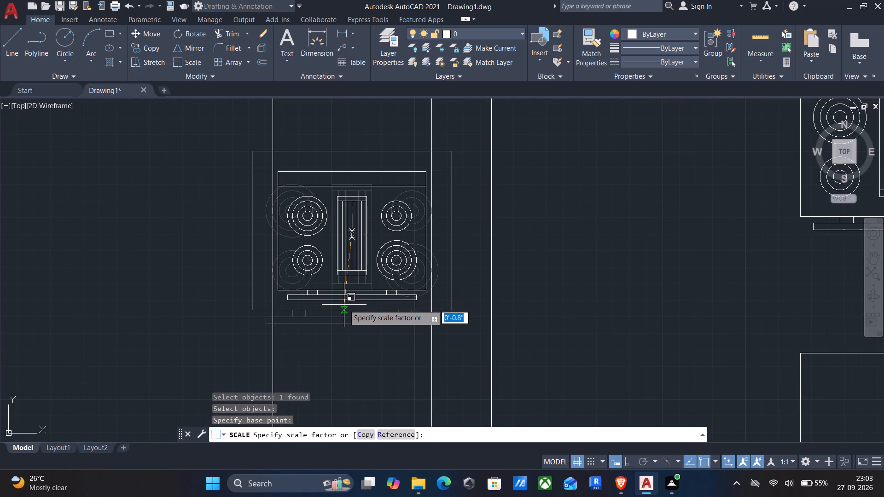
click(344, 305)
scroll(344, 307, down, 2)
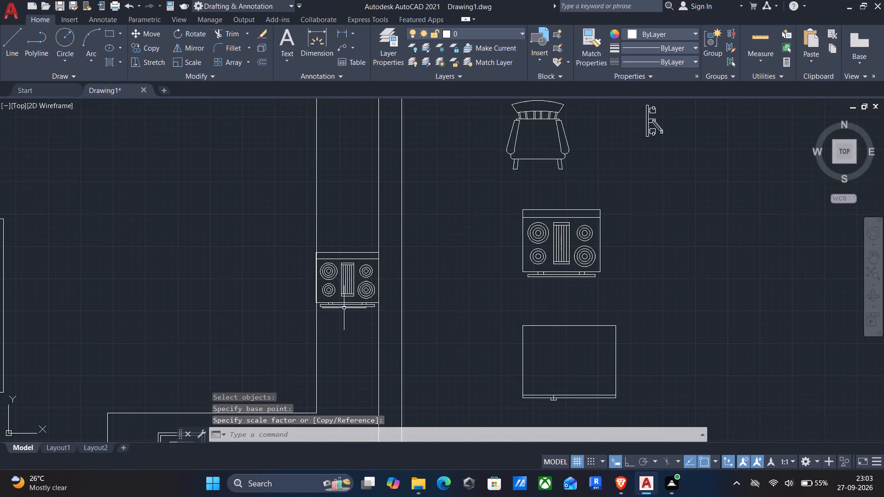
Mirror the rectangular appliance block outside the plan across a horizontal line south of it with Ortho on, keeping the original.
middle_drag(344, 308, 368, 268)
scroll(368, 268, down, 1)
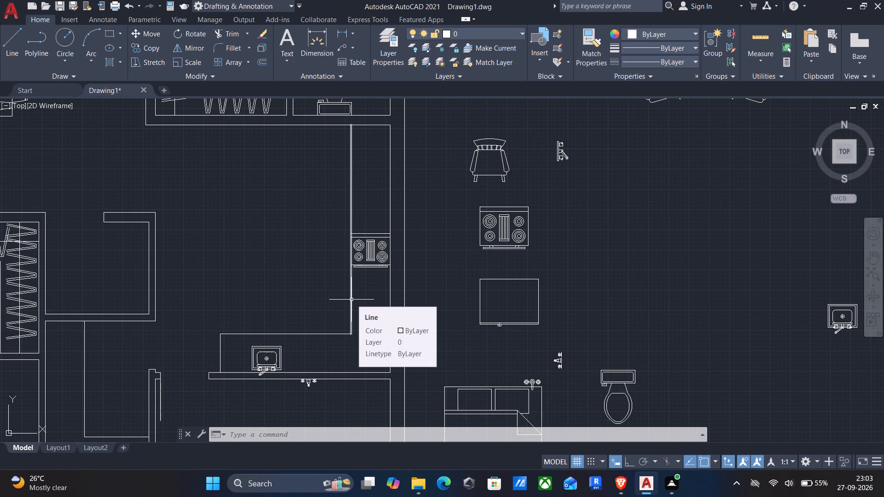
click(516, 326)
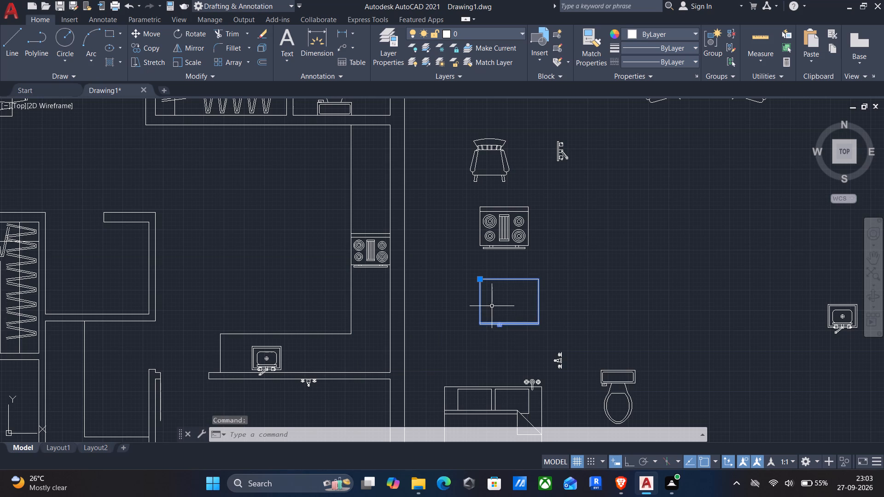
text(mi)
key(Return)
click(451, 338)
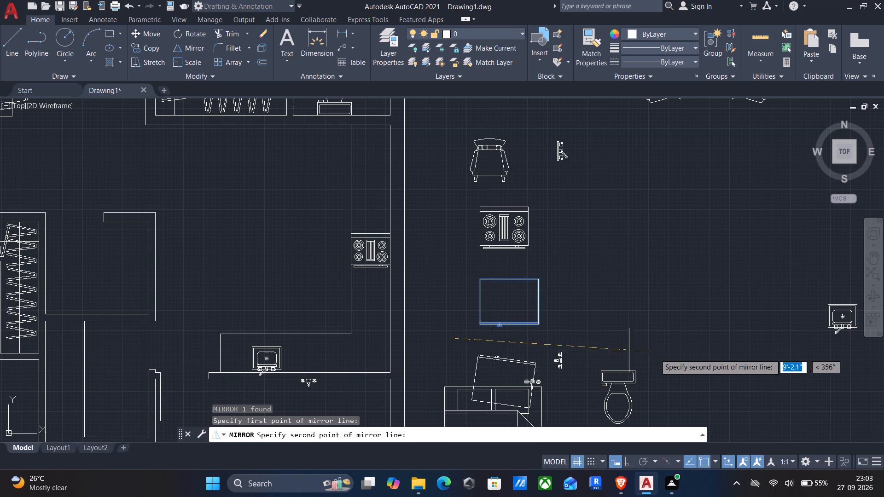
key(F8)
click(722, 327)
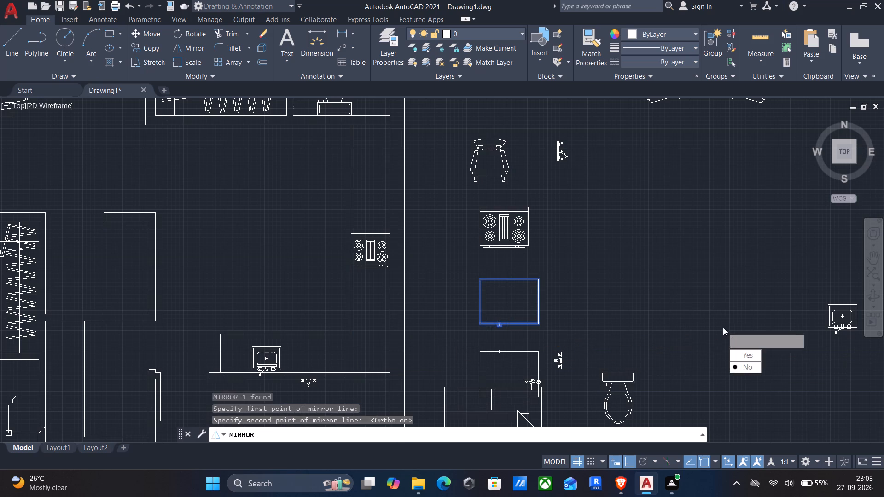
key(Return)
Move the mirrored appliance block with Ortho off to the kitchen's north wall, west of the counter.
click(522, 363)
click(478, 338)
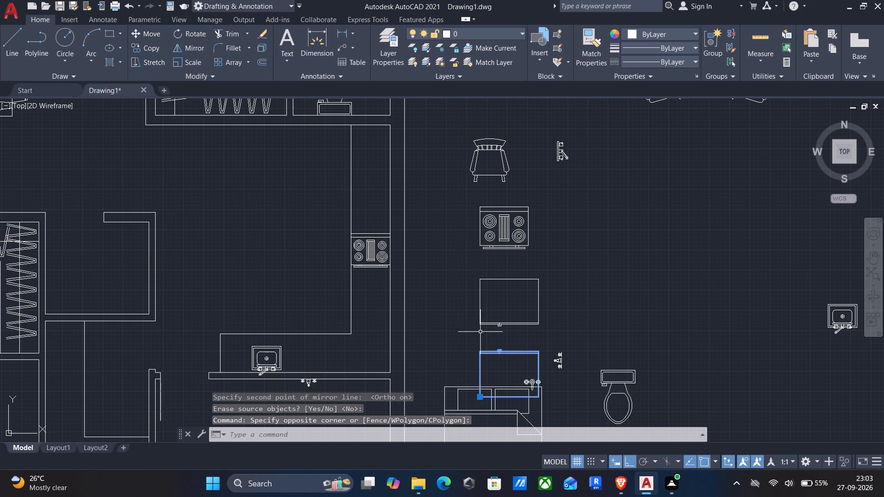
key(m)
key(Return)
scroll(497, 346, up, 4)
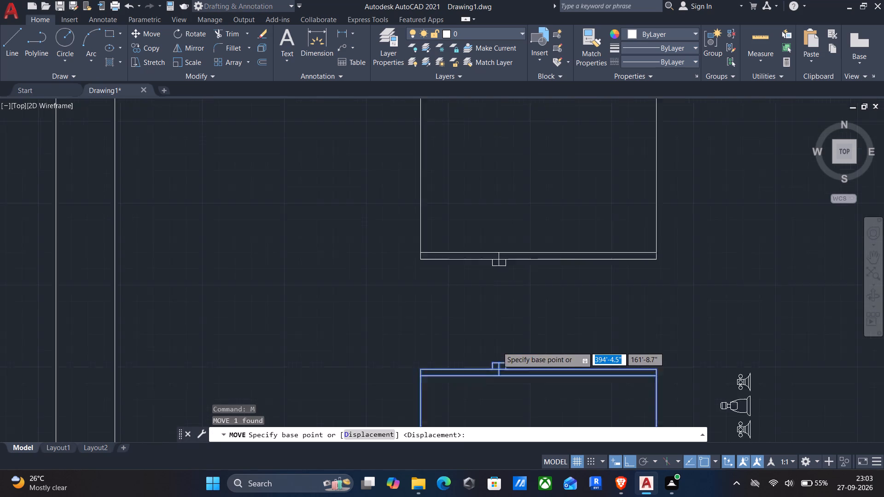
click(498, 370)
key(F8)
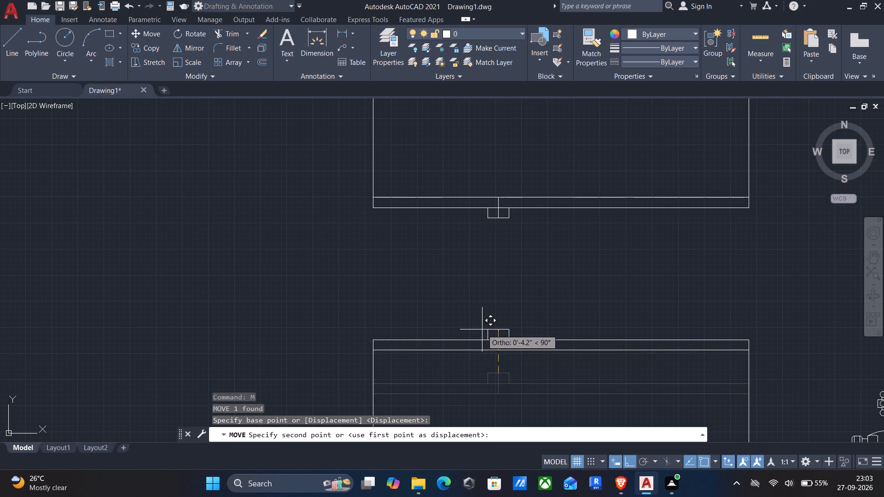
scroll(479, 331, down, 3)
middle_drag(403, 331, 602, 335)
scroll(419, 274, down, 2)
middle_drag(412, 256, 472, 313)
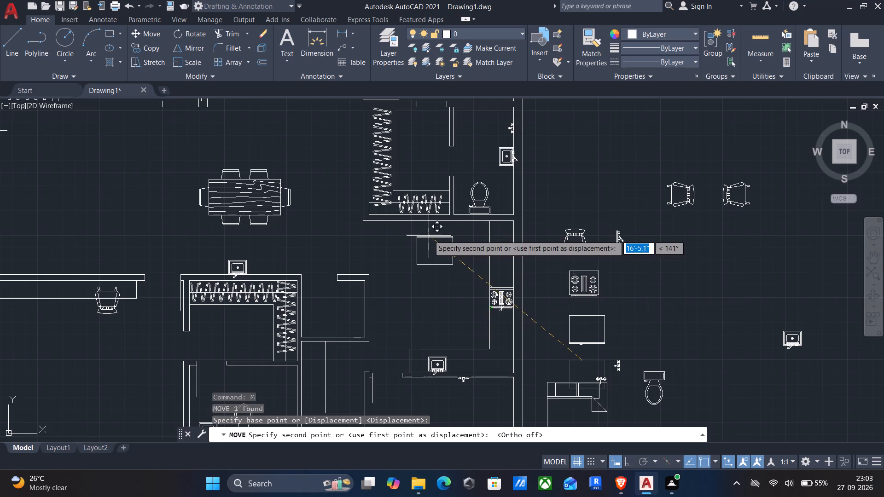
scroll(423, 229, up, 3)
click(394, 196)
scroll(392, 216, down, 2)
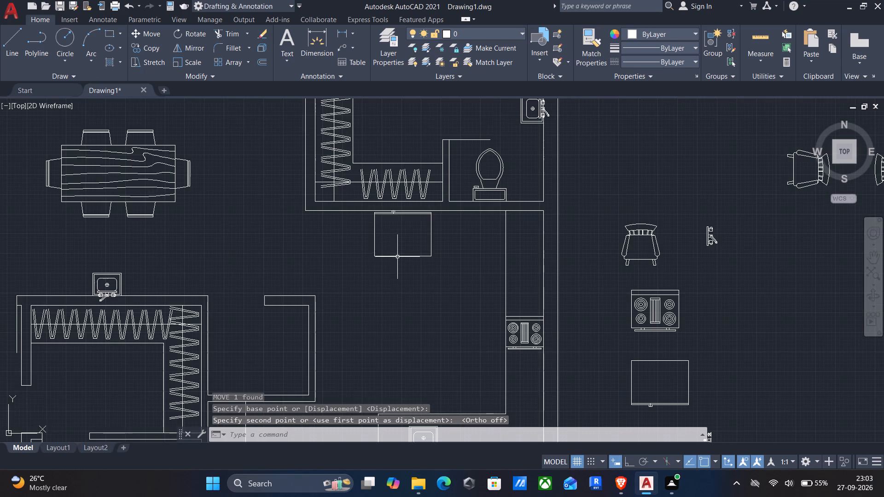
Mirror the bed outside the plan across a horizontal line south of it with Ortho on, keeping the original.
middle_drag(397, 258, 449, 254)
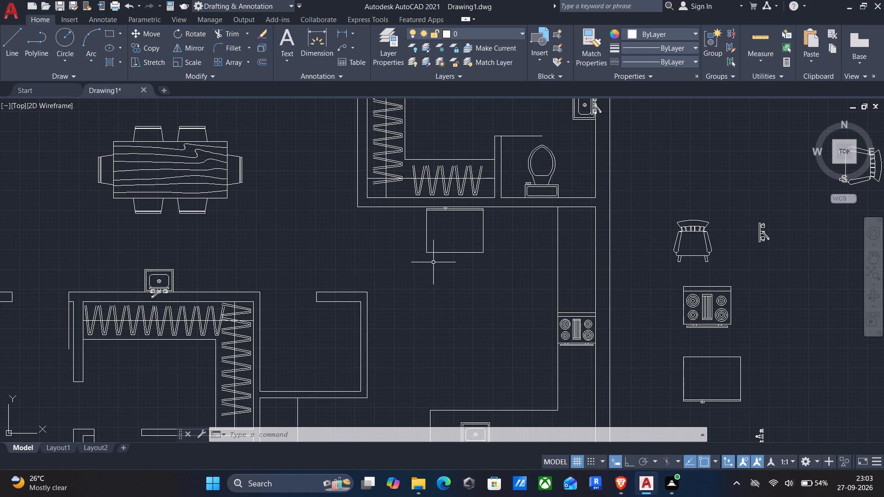
middle_drag(433, 262, 489, 253)
scroll(489, 252, down, 2)
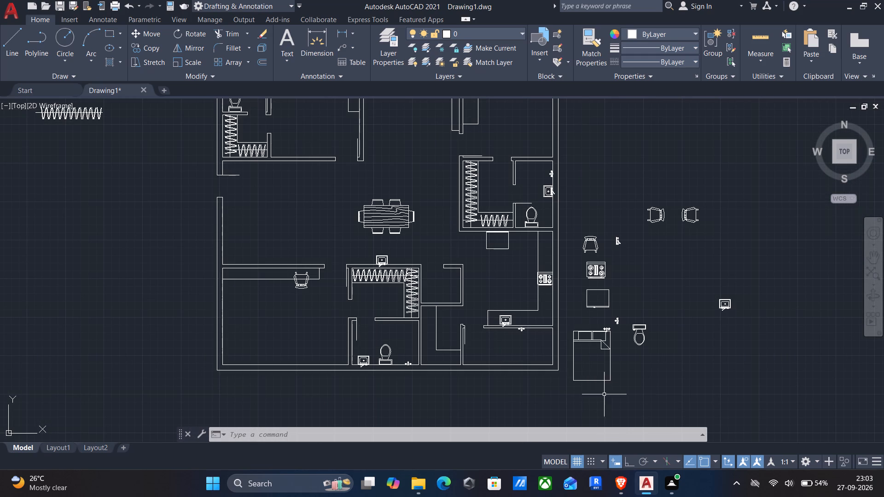
click(608, 381)
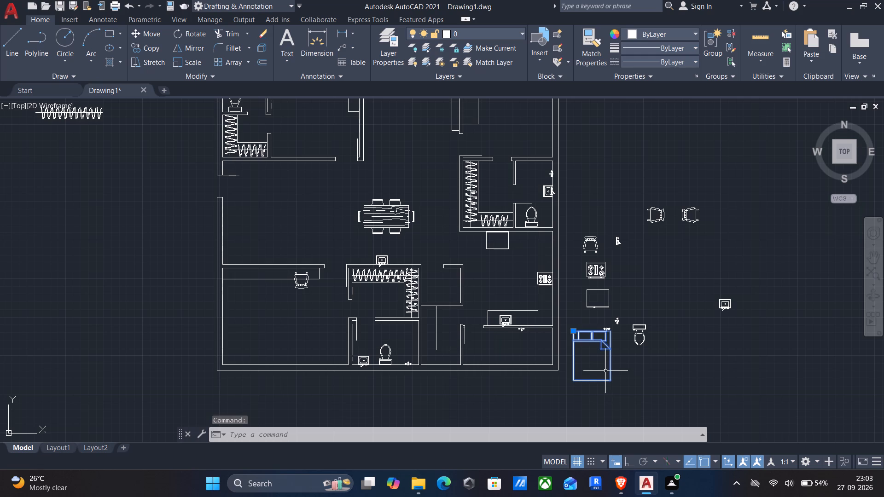
text(mi)
key(Return)
middle_drag(555, 403, 556, 354)
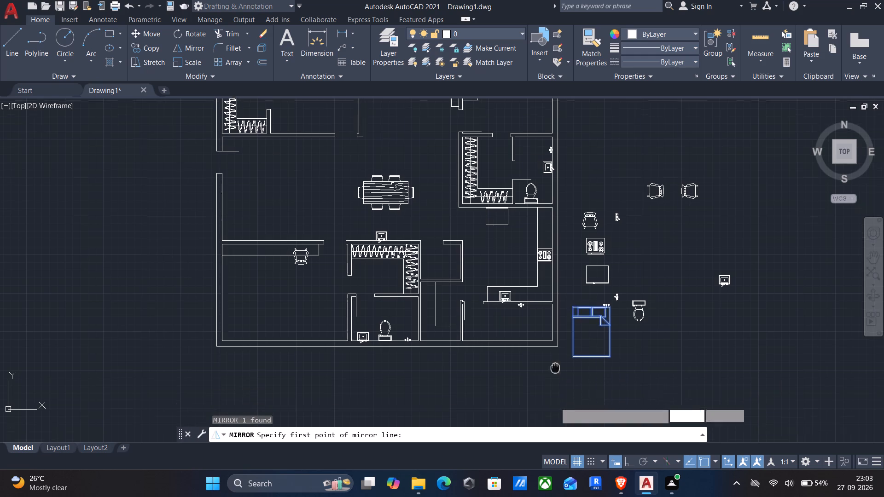
middle_drag(556, 354, 558, 266)
click(550, 280)
key(F8)
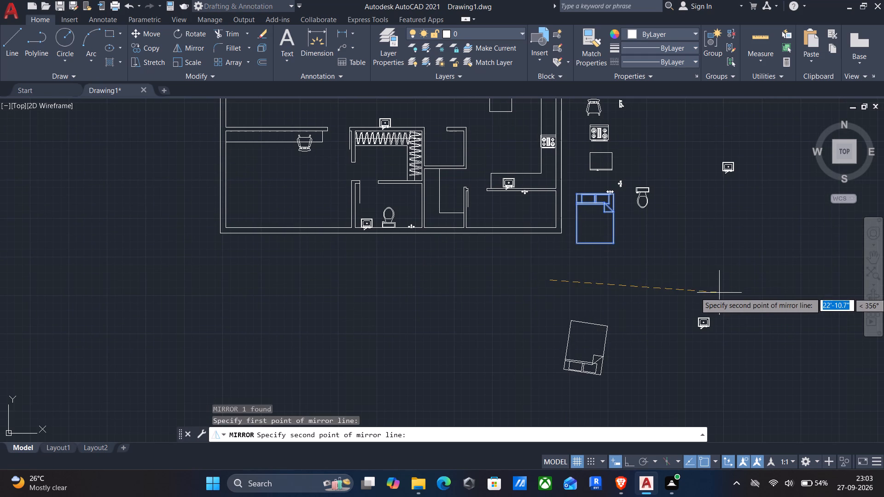
click(739, 261)
key(Return)
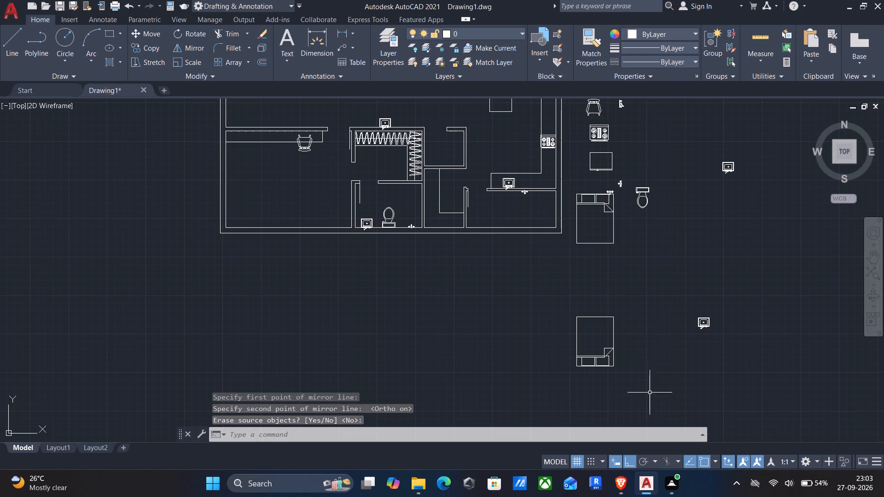
Copy the mirrored bed into the southwest bedroom with Ortho off, placing its pillow end at the south wall, and end the copying.
click(649, 393)
click(592, 347)
key(c)
key(o)
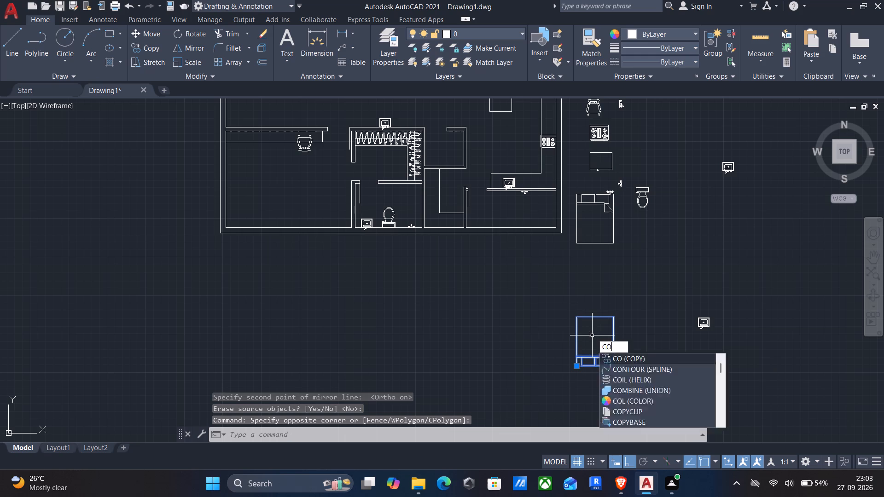
key(Return)
scroll(588, 366, up, 3)
click(606, 370)
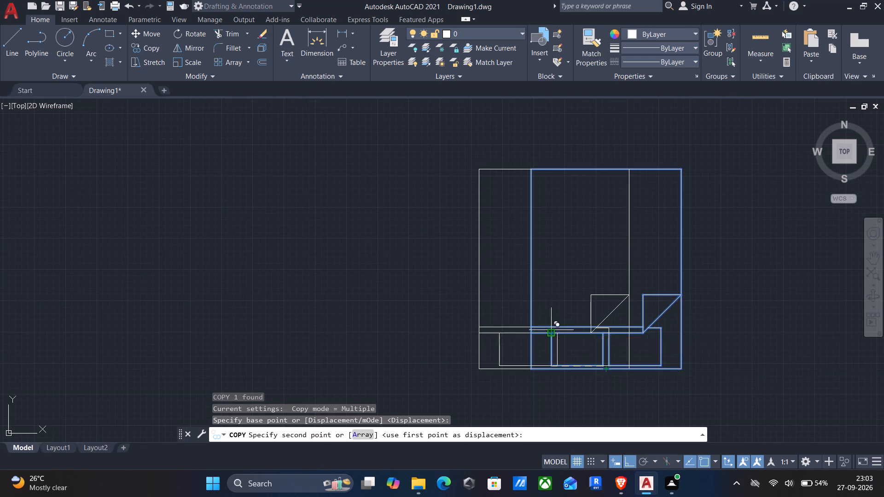
key(F8)
middle_drag(454, 334, 531, 349)
scroll(532, 349, down, 1)
middle_drag(489, 319, 517, 320)
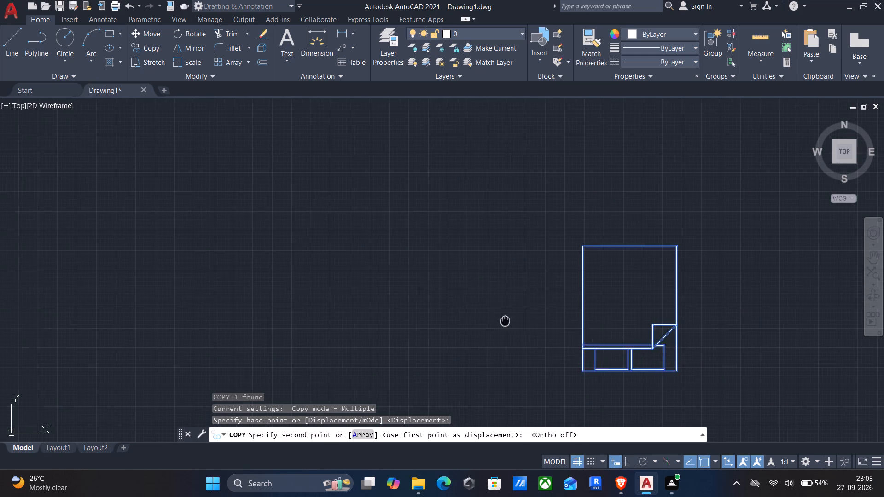
middle_drag(517, 320, 562, 325)
scroll(562, 325, down, 2)
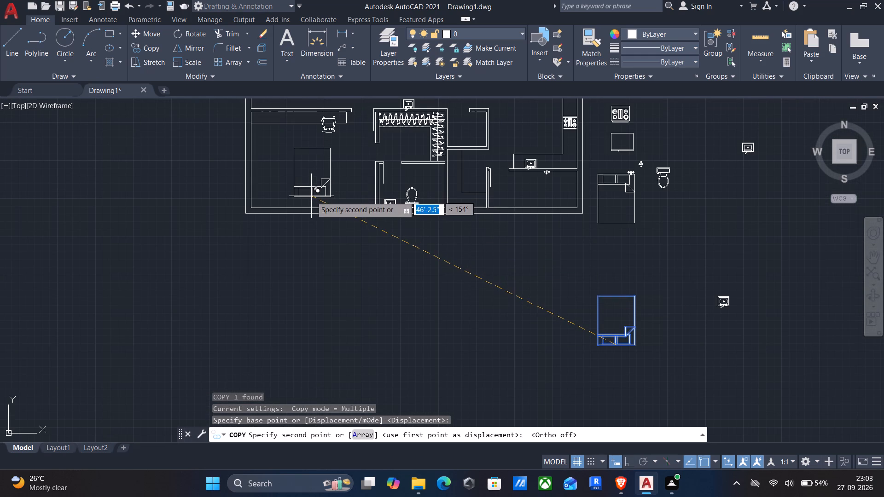
scroll(310, 201, up, 2)
click(268, 215)
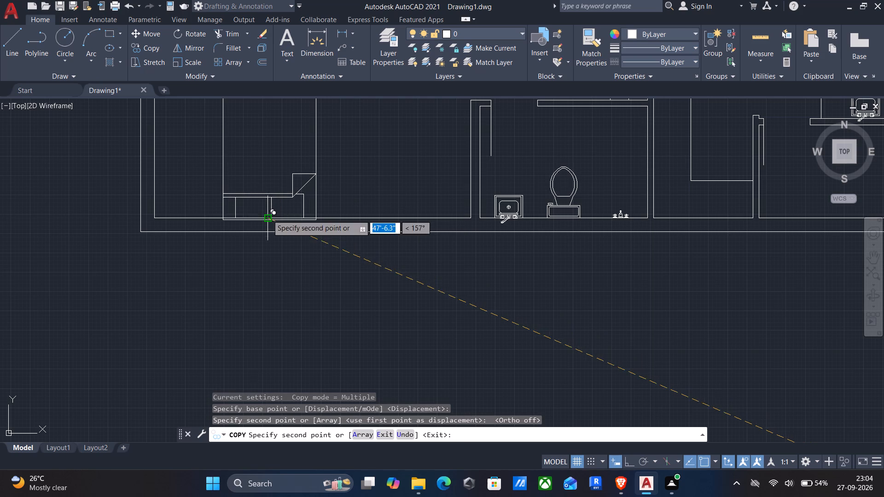
key(Escape)
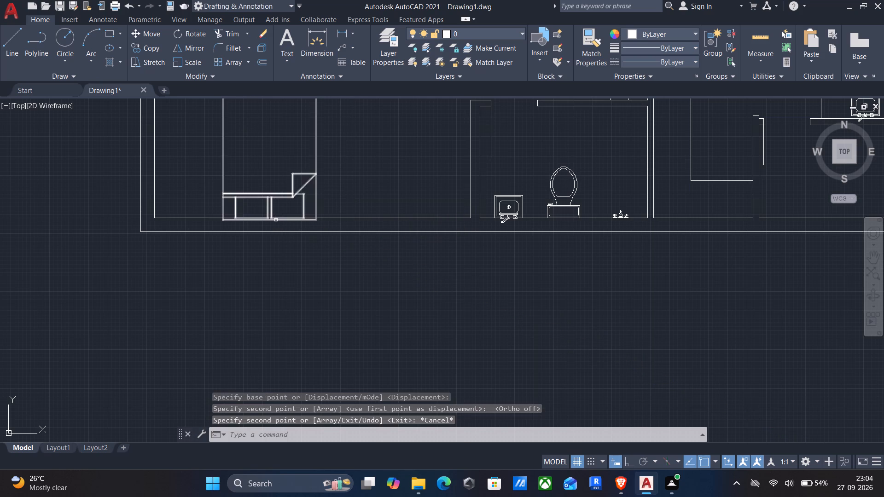
Move the bedroom's bed slightly north so its head edge sits flush on the south wall's inner face.
click(276, 220)
key(m)
key(Return)
scroll(278, 224, up, 3)
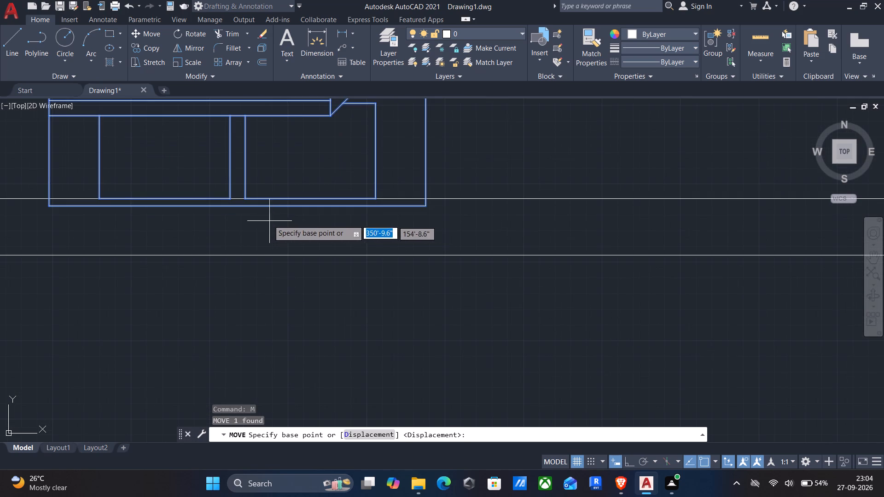
click(240, 209)
click(239, 200)
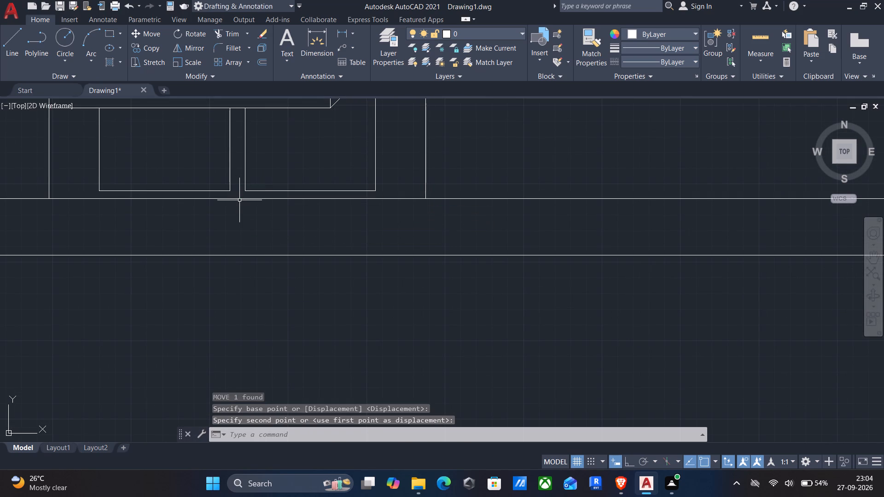
Draw a bedside table rectangle about 1'-0.4" by 1'-2.4" from the bed's southwest corner, on its west side.
scroll(241, 206, down, 2)
middle_drag(241, 208, 381, 237)
scroll(381, 237, down, 1)
key(r)
text(ec)
key(Return)
scroll(325, 232, up, 3)
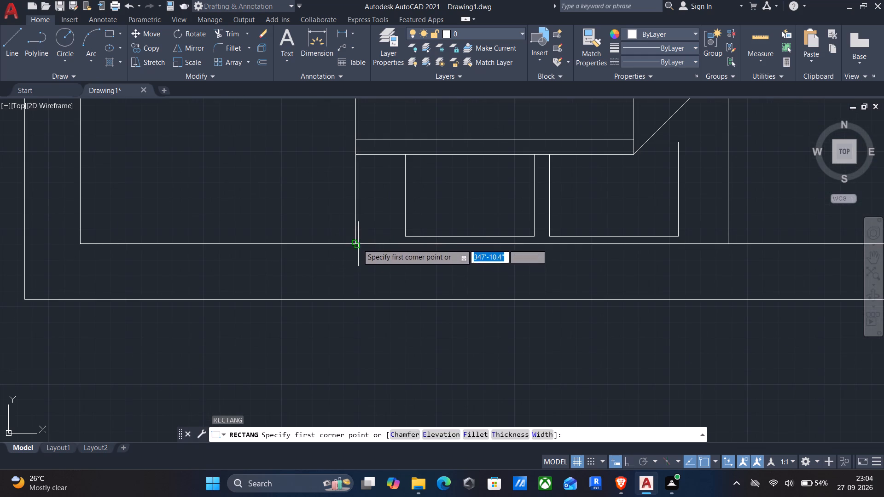
click(356, 243)
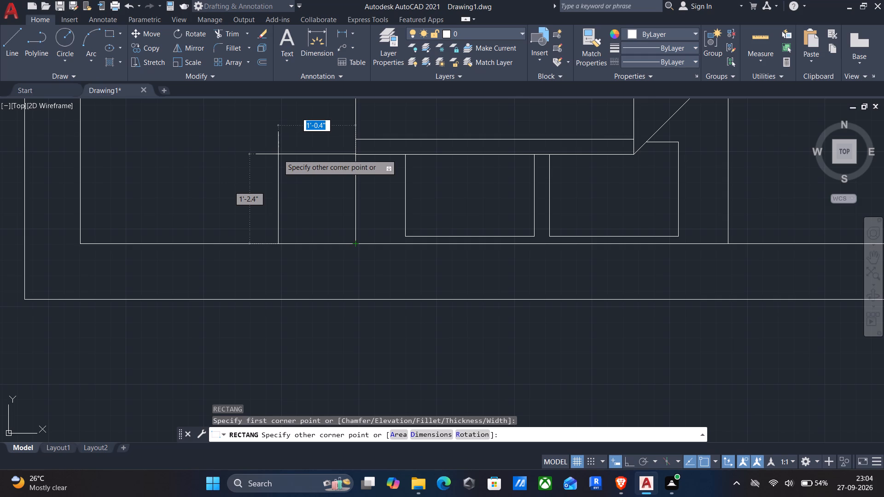
click(278, 154)
Copy the bedside table rectangle to the bed's east side with Ortho on, aligned with the first, and end the copying.
click(295, 173)
click(253, 165)
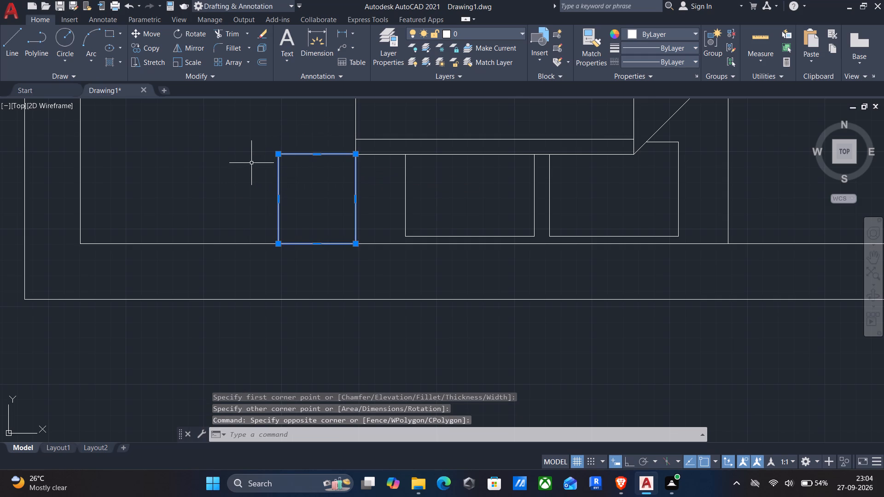
key(c)
key(o)
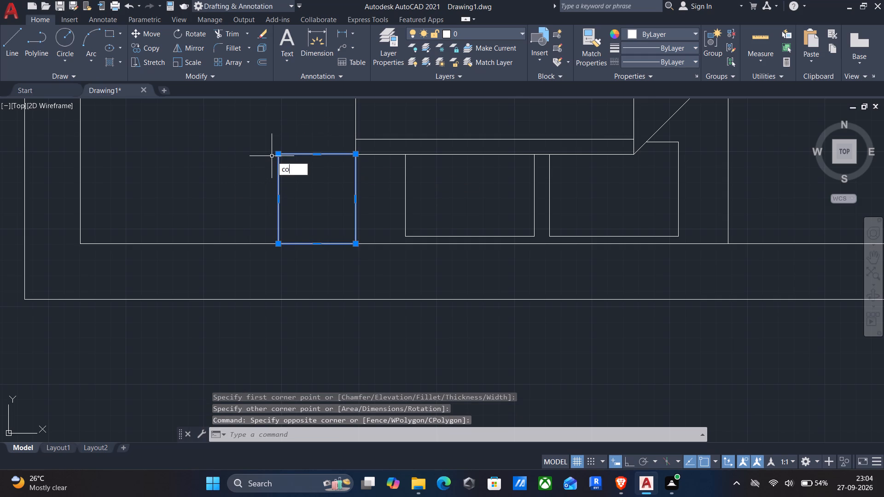
key(Return)
click(279, 154)
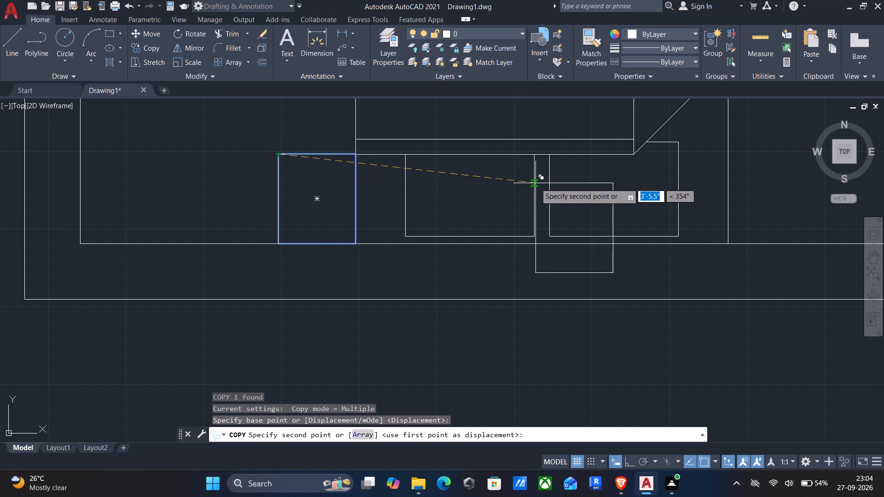
key(F8)
middle_drag(573, 167, 396, 150)
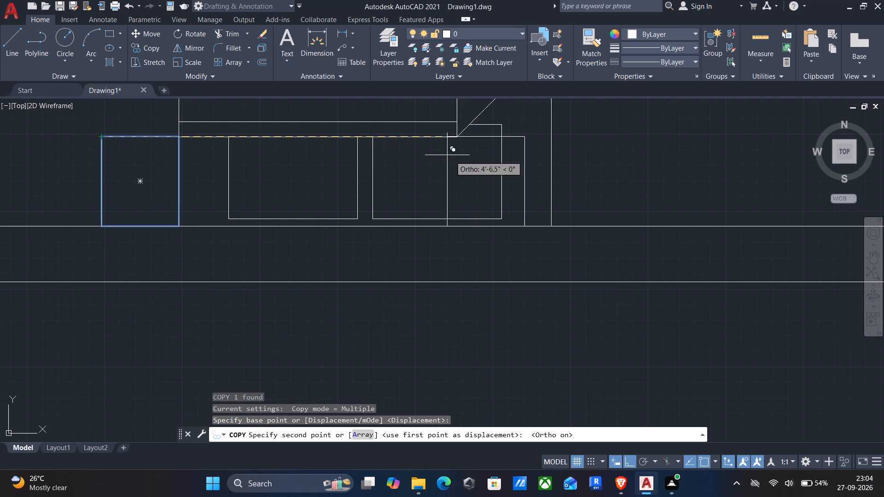
click(551, 139)
scroll(547, 151, down, 2)
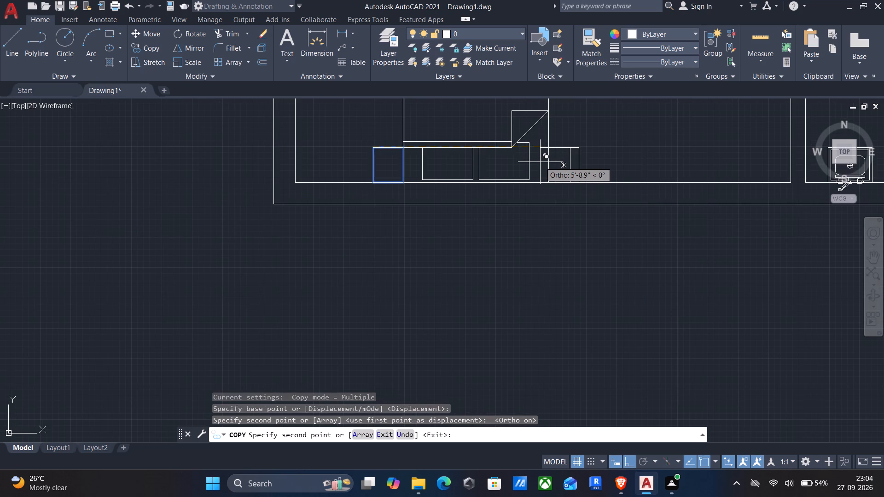
key(Escape)
Copy the bed with both bedside tables, using a base point at the bed's head edge on the south wall.
scroll(540, 162, down, 2)
middle_drag(525, 194, 499, 204)
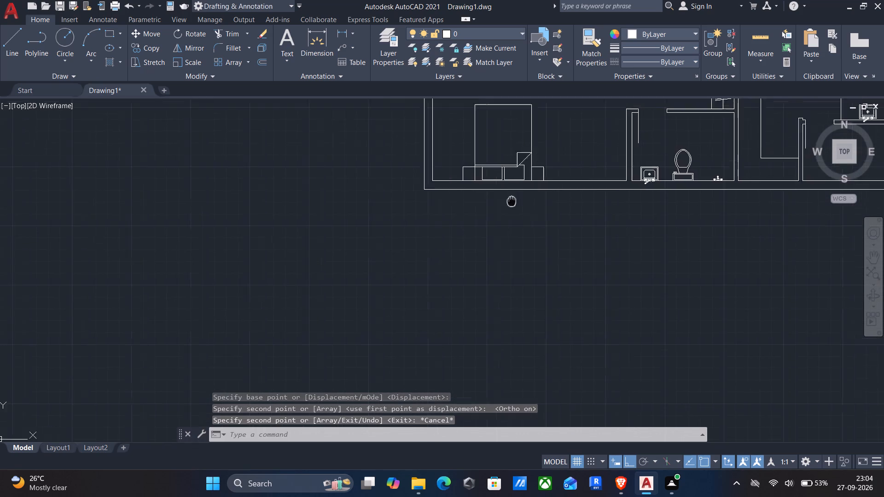
middle_drag(499, 204, 306, 203)
middle_drag(272, 125, 290, 205)
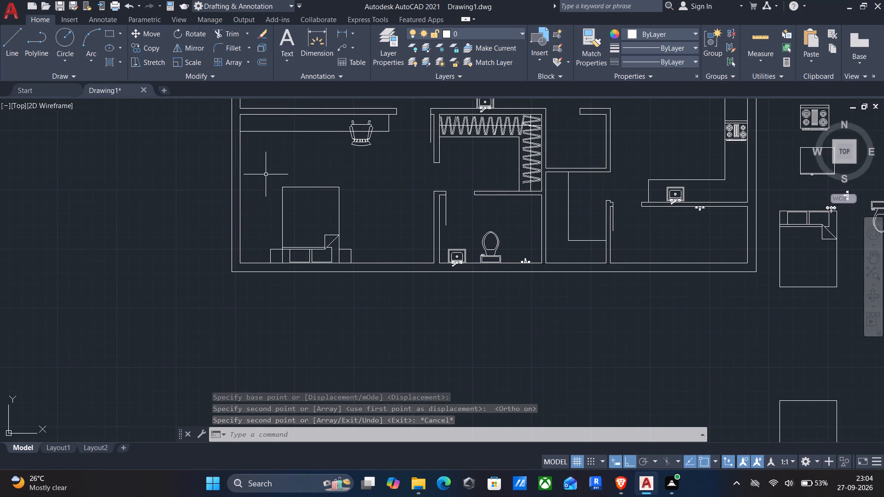
click(252, 169)
click(377, 289)
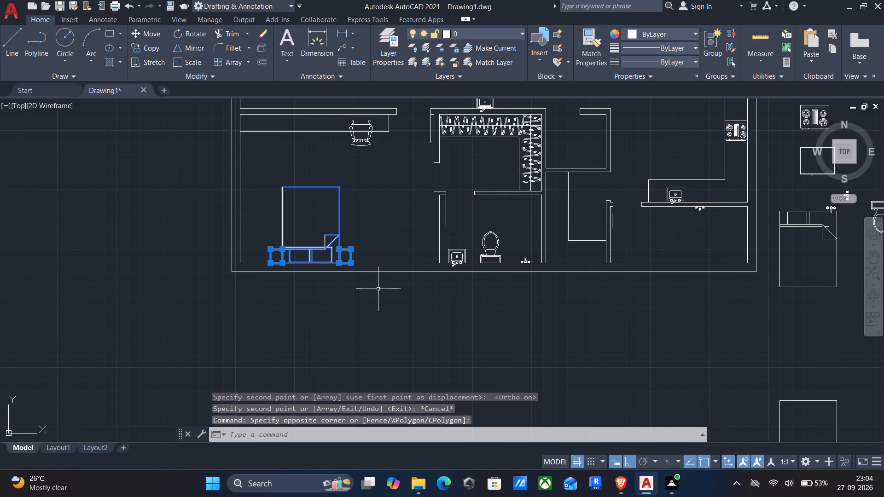
key(c)
key(o)
key(Return)
click(306, 267)
middle_drag(310, 342, 383, 200)
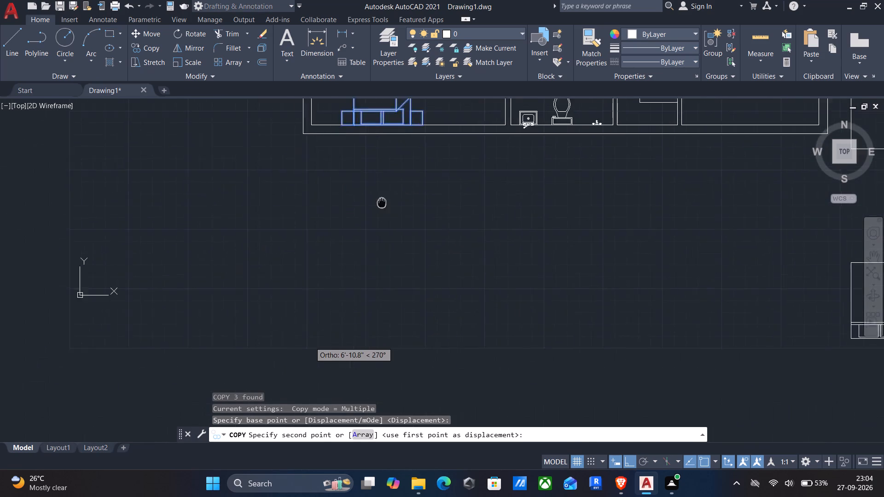
Place the copy of the bed with its two side tables in the empty area below the floor plan.
middle_drag(383, 200, 383, 201)
scroll(384, 196, down, 1)
click(366, 320)
key(Escape)
Rotate the copied bed and side tables 90° clockwise about the middle of the headboard edge.
drag(321, 247, 321, 238)
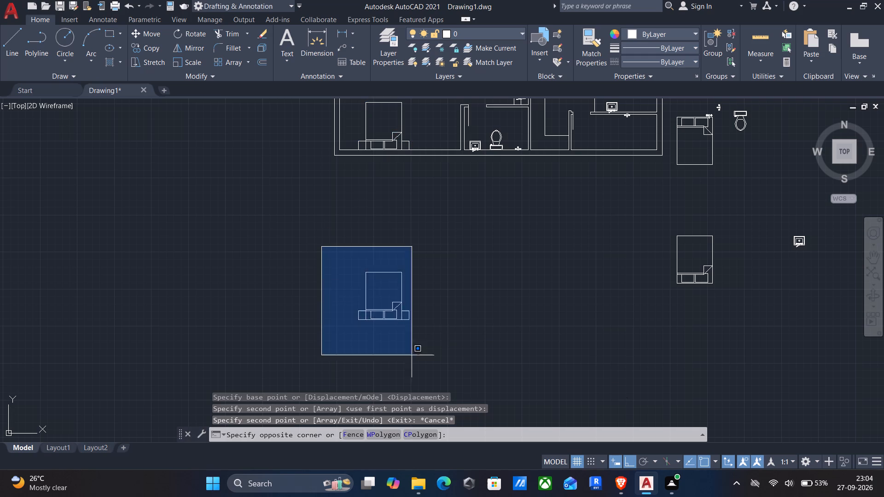
click(454, 376)
key(r)
key(o)
key(Return)
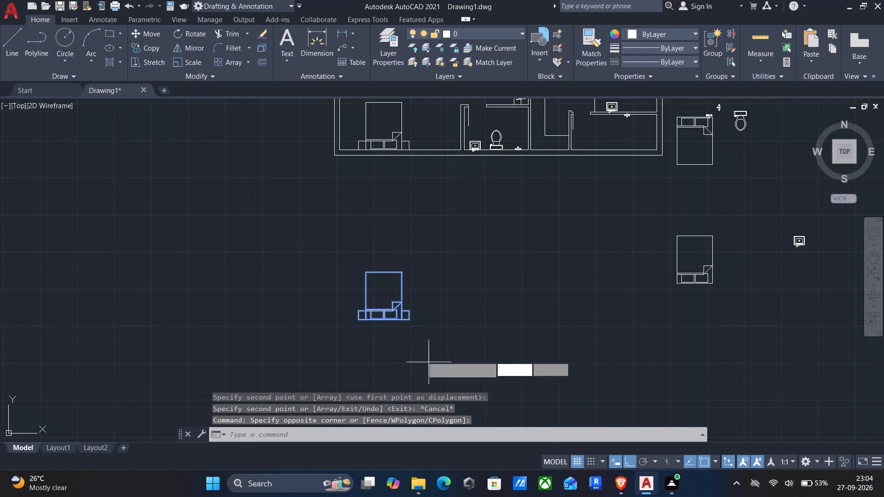
click(384, 320)
middle_drag(359, 337, 379, 292)
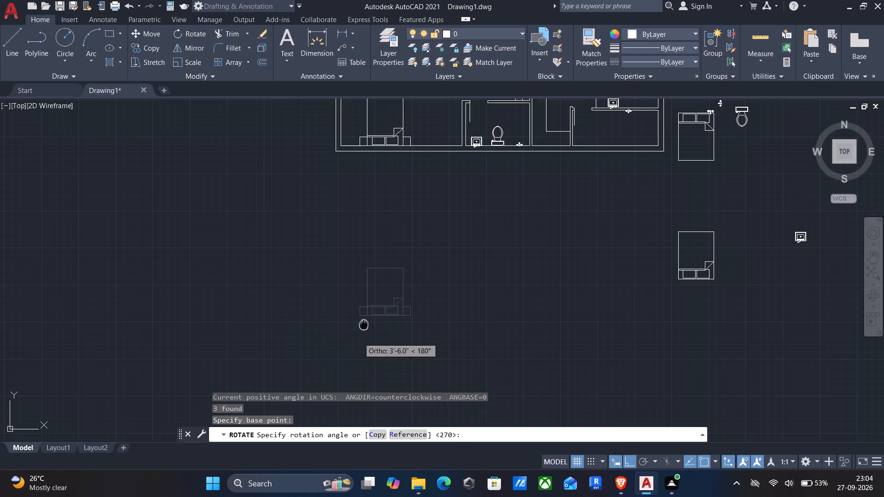
middle_drag(379, 292, 395, 258)
click(382, 328)
key(Return)
key(Return)
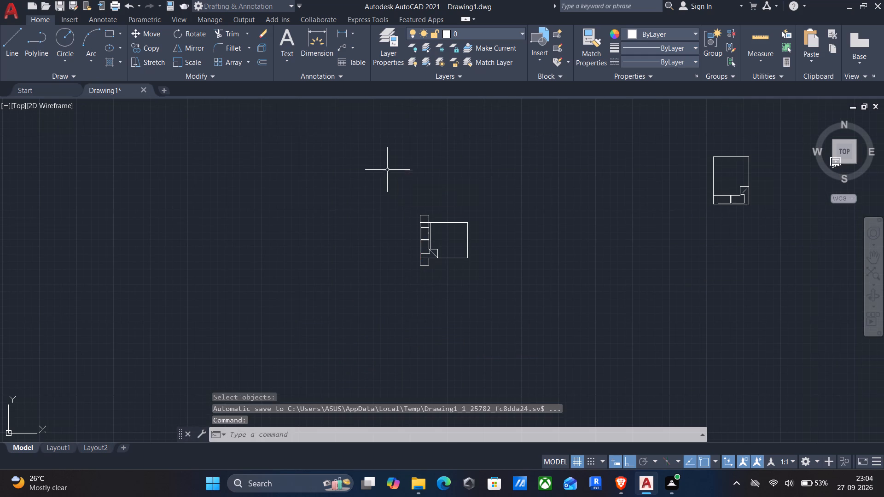
Mirror the rotated bed and side tables about a vertical line beyond the foot of the bed, keeping the original.
click(386, 169)
click(535, 358)
key(m)
key(i)
key(Return)
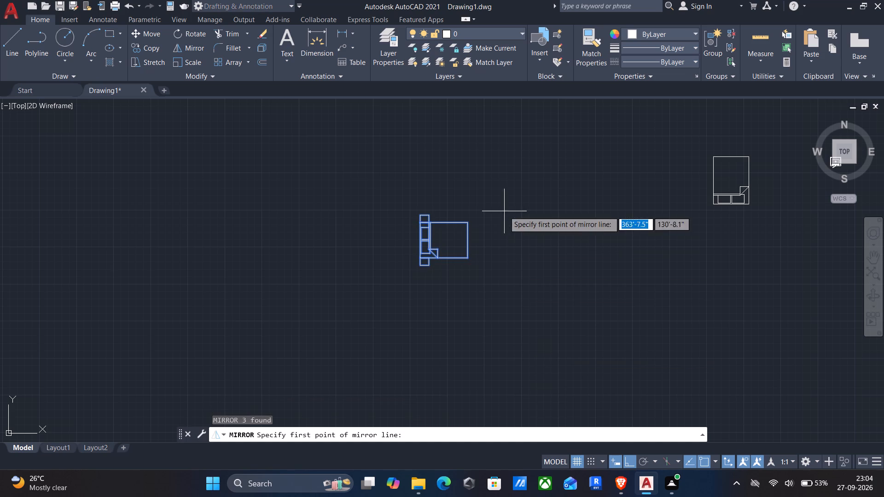
drag(485, 178, 484, 185)
click(482, 324)
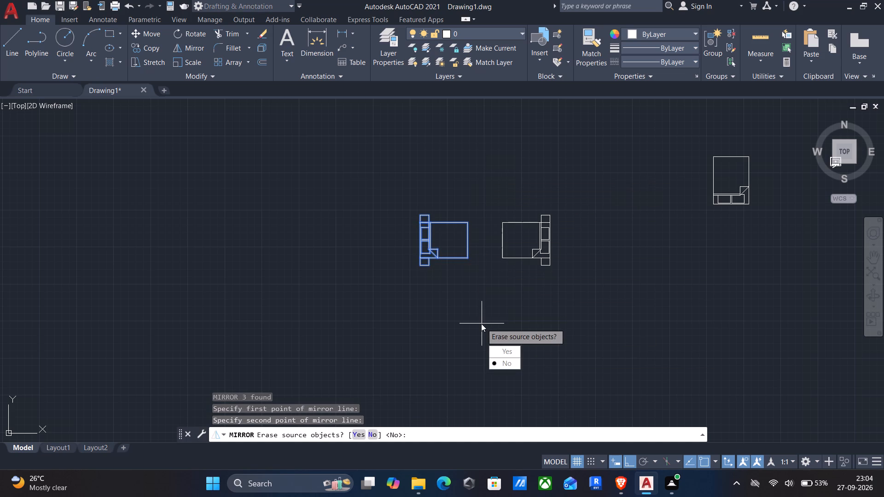
key(Return)
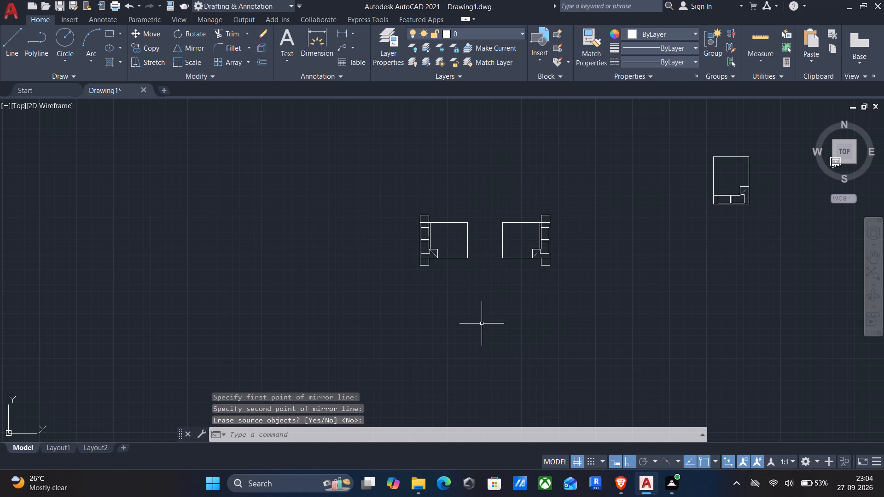
Move the mirrored bed set by its headboard midpoint to the middle of the upper-right bedroom's outer wall, with Ortho off.
click(473, 190)
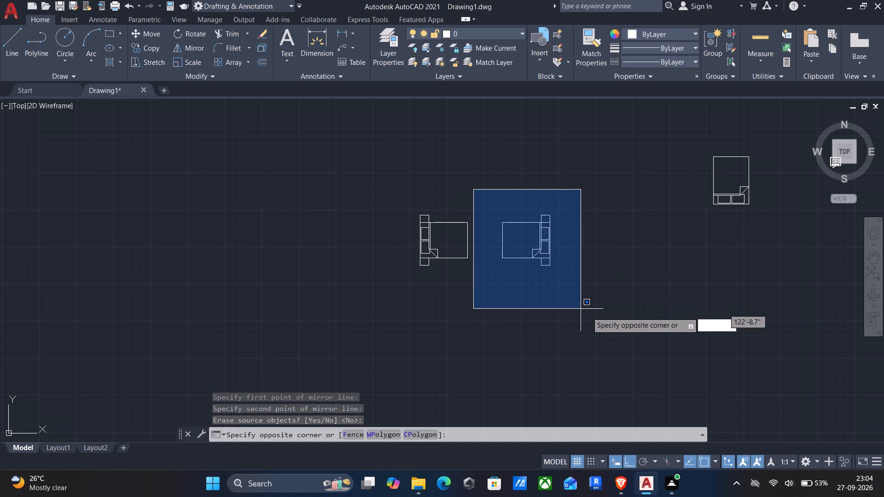
click(597, 318)
key(m)
key(Return)
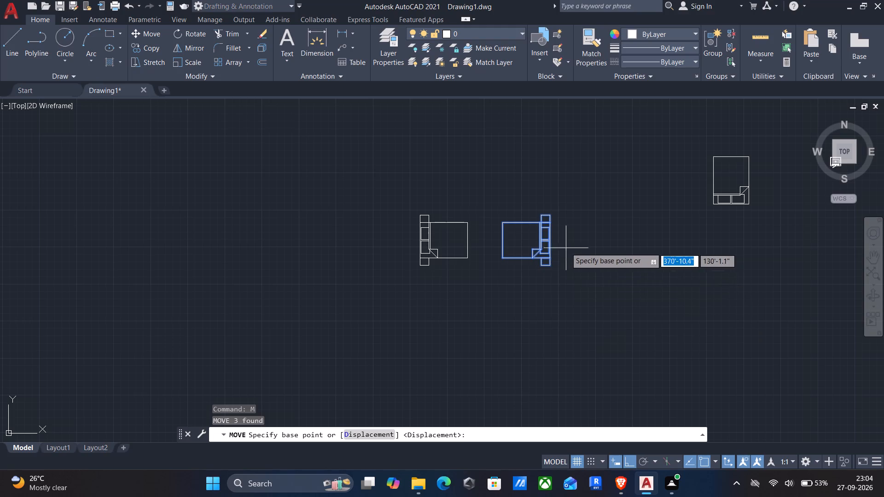
scroll(564, 247, up, 3)
click(500, 225)
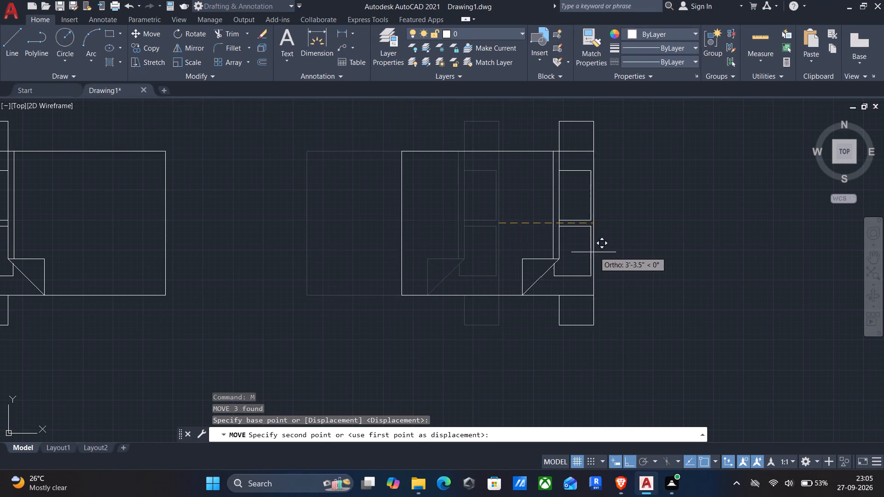
key(F8)
scroll(605, 253, down, 3)
middle_drag(607, 255, 483, 356)
scroll(483, 356, down, 2)
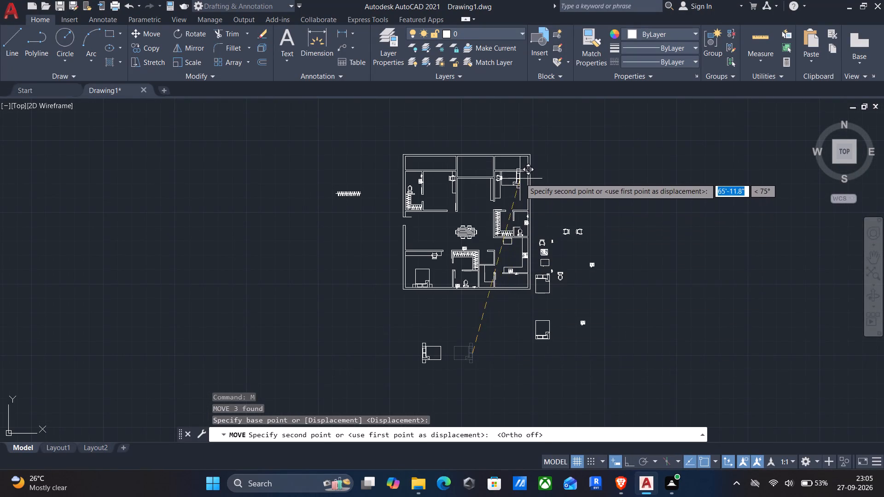
scroll(520, 178, up, 4)
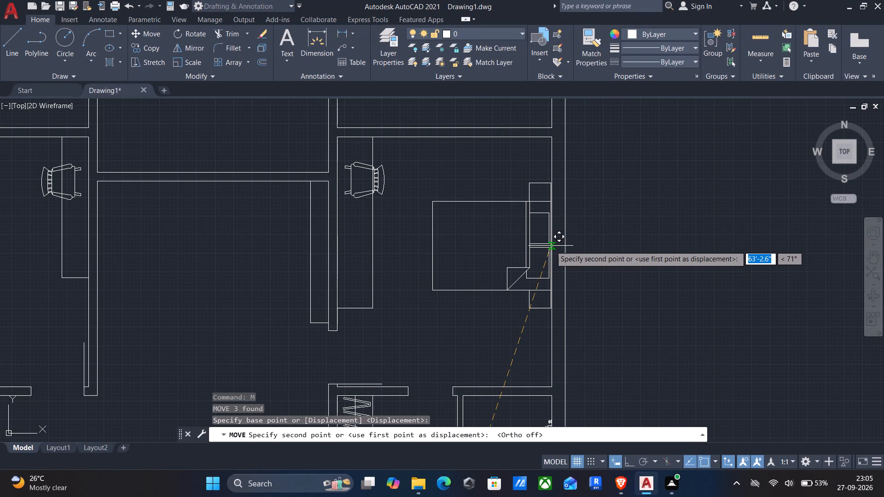
scroll(551, 246, up, 3)
click(551, 246)
Copy the remaining rotated bed set by its headboard midpoint against the bathroom wall of the upper-left bedroom.
scroll(551, 246, down, 3)
middle_drag(547, 261, 655, 225)
scroll(656, 225, down, 2)
middle_drag(575, 328, 656, 185)
middle_drag(535, 316, 616, 165)
scroll(617, 163, down, 1)
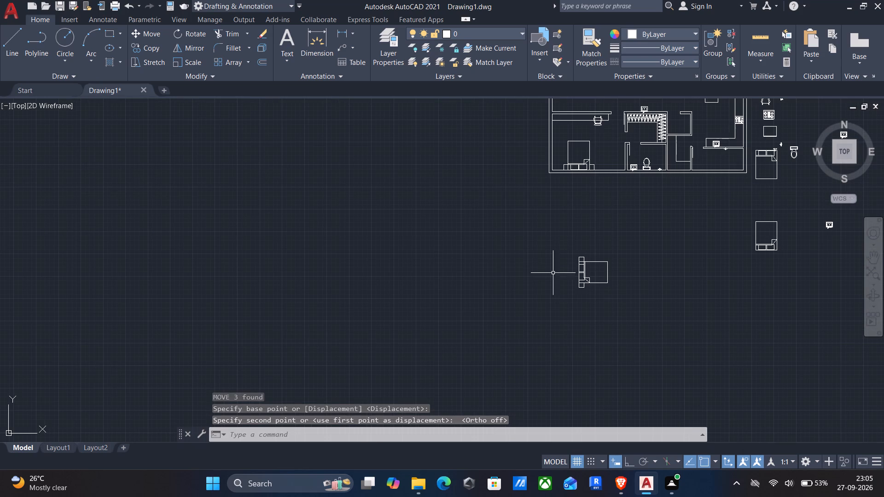
drag(537, 243, 539, 238)
click(641, 320)
text(co)
key(Return)
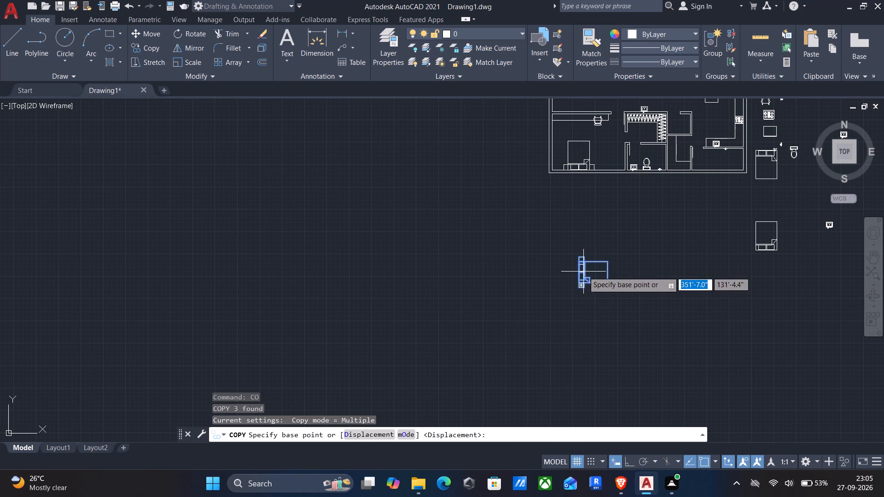
scroll(580, 269, up, 6)
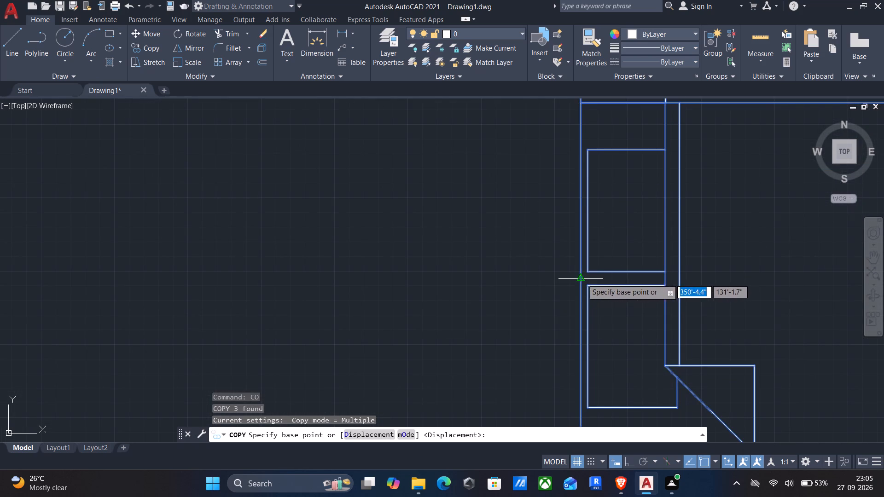
click(582, 279)
scroll(573, 273, down, 1)
middle_drag(591, 228, 605, 301)
scroll(605, 301, down, 3)
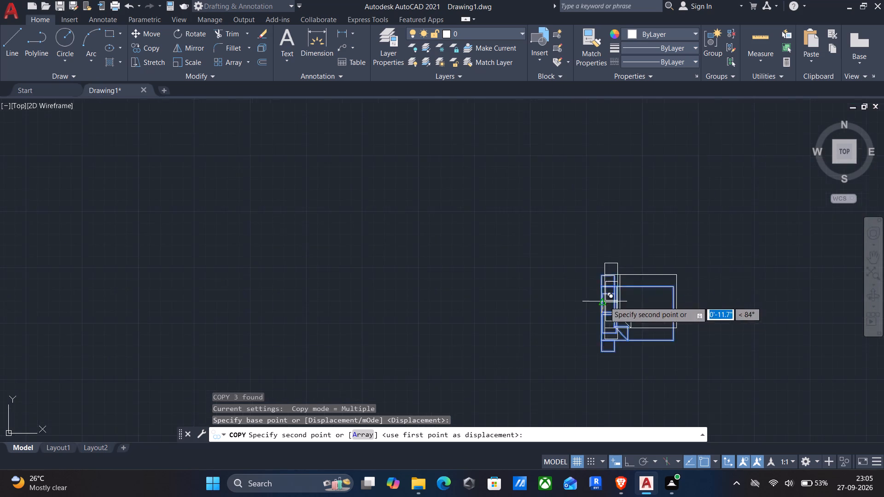
middle_drag(588, 244, 580, 394)
scroll(580, 395, down, 2)
scroll(541, 216, up, 1)
middle_drag(540, 216, 517, 355)
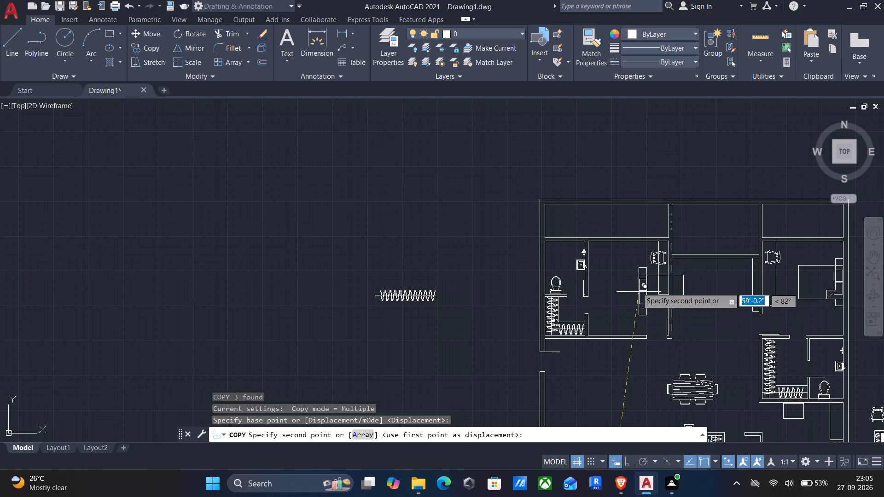
scroll(593, 271, up, 3)
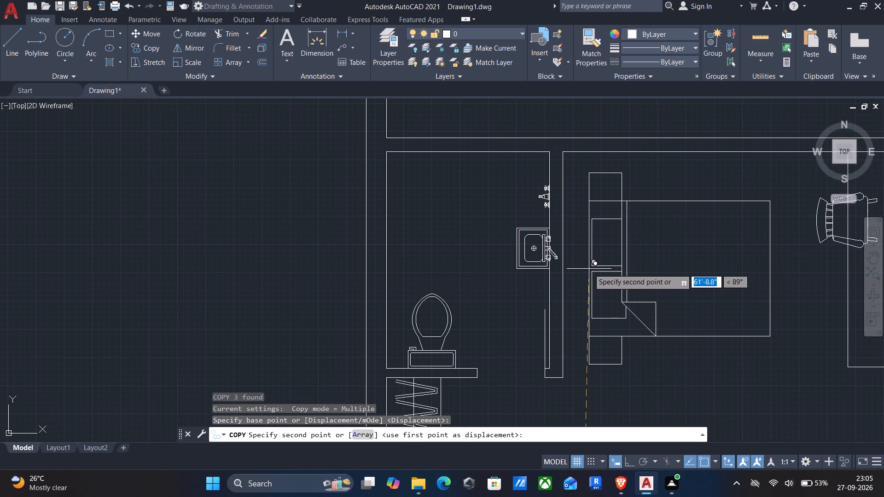
click(567, 258)
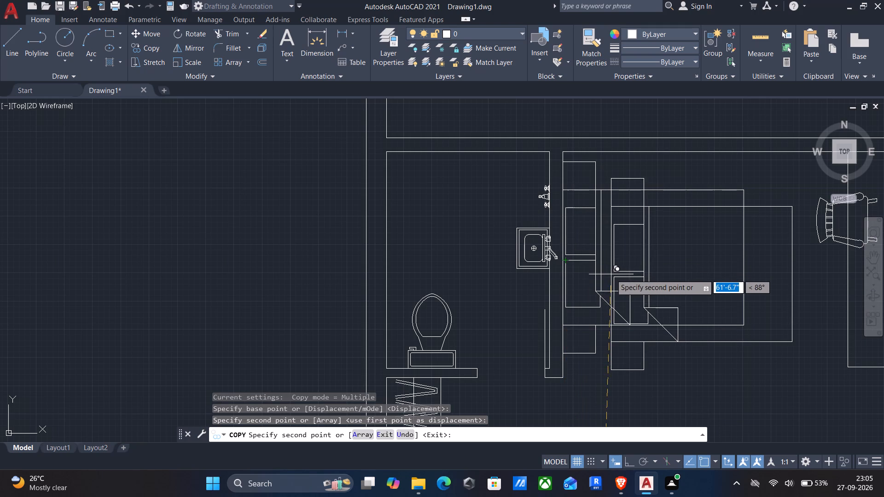
key(Escape)
Delete the lower side table of the bed in the upper-left bedroom.
click(613, 377)
click(585, 349)
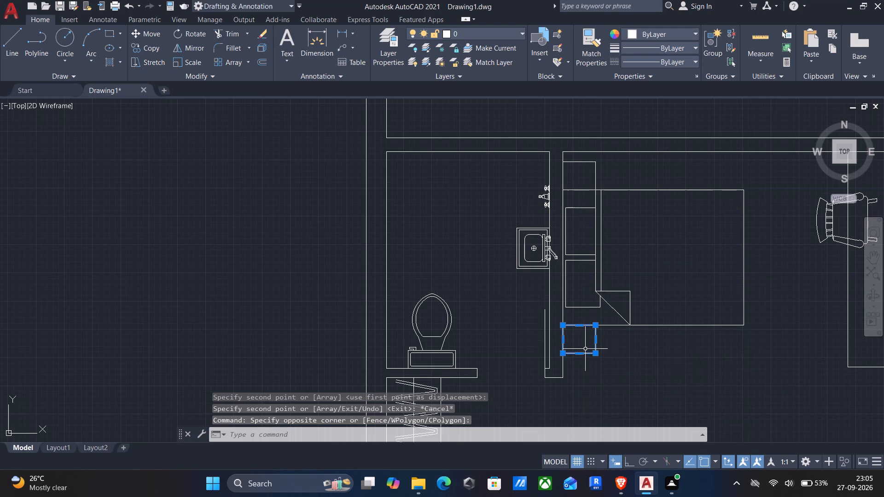
key(Delete)
Draw a circle of about 5.1" radius near the lower-right corner of the upper-right bedroom.
scroll(588, 352, down, 1)
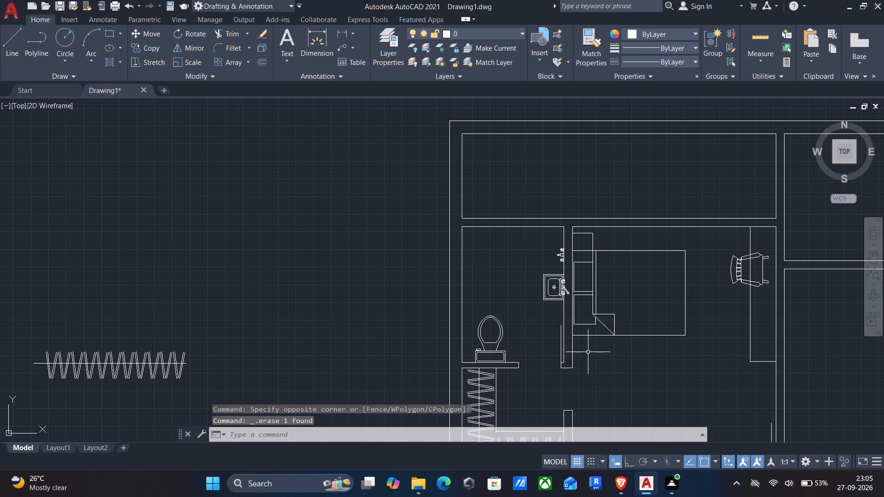
scroll(590, 352, down, 1)
middle_drag(592, 350, 585, 283)
middle_drag(589, 293, 556, 224)
middle_drag(554, 307, 532, 146)
middle_drag(519, 226, 513, 272)
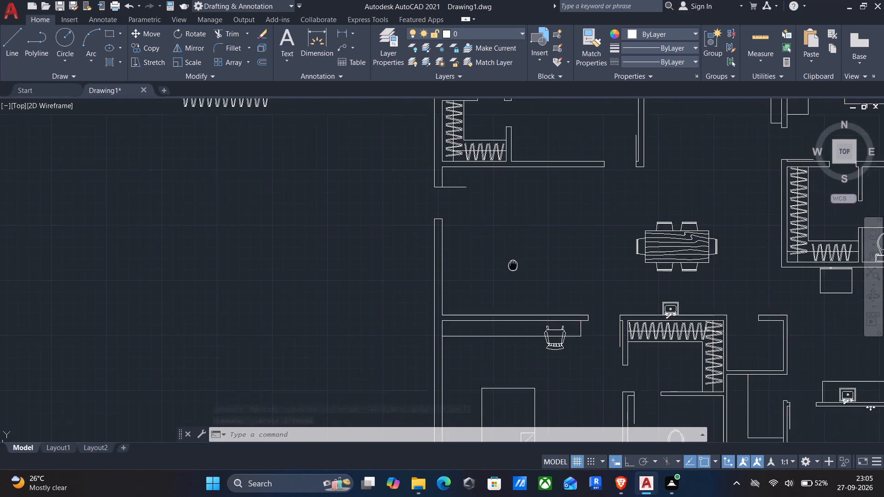
middle_drag(513, 272, 512, 306)
scroll(511, 308, down, 1)
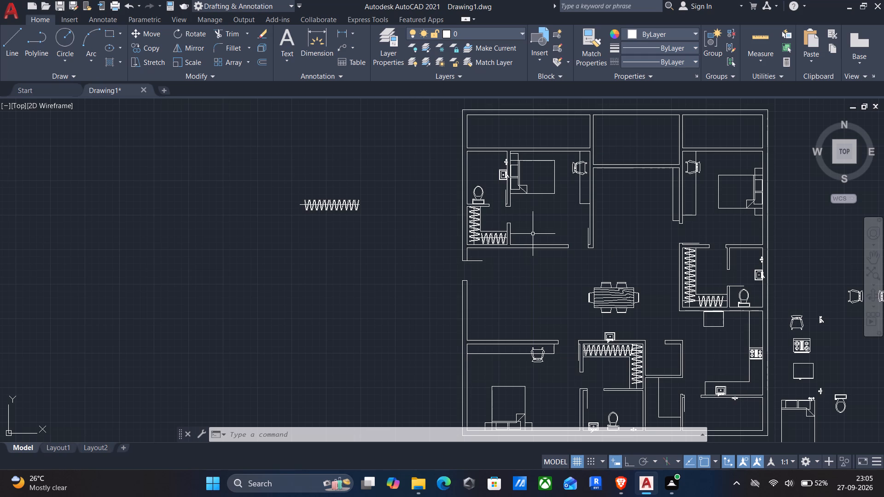
key(c)
key(Return)
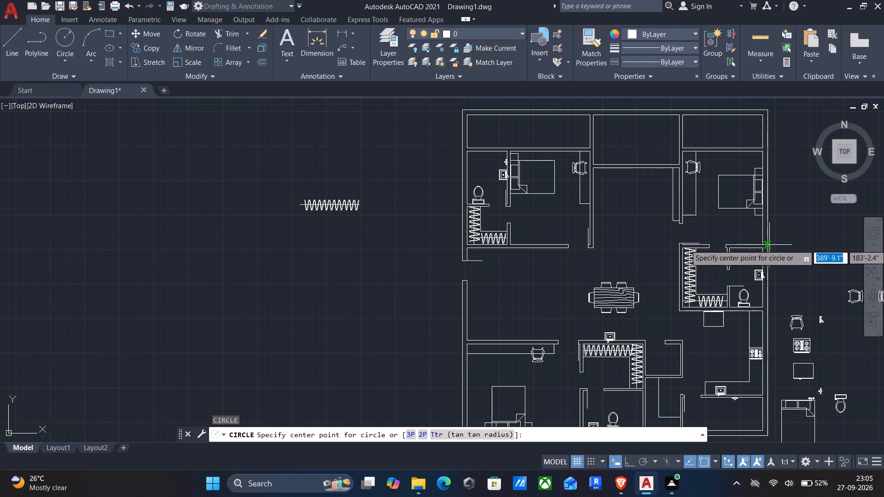
scroll(769, 245, up, 2)
scroll(733, 227, up, 2)
click(715, 215)
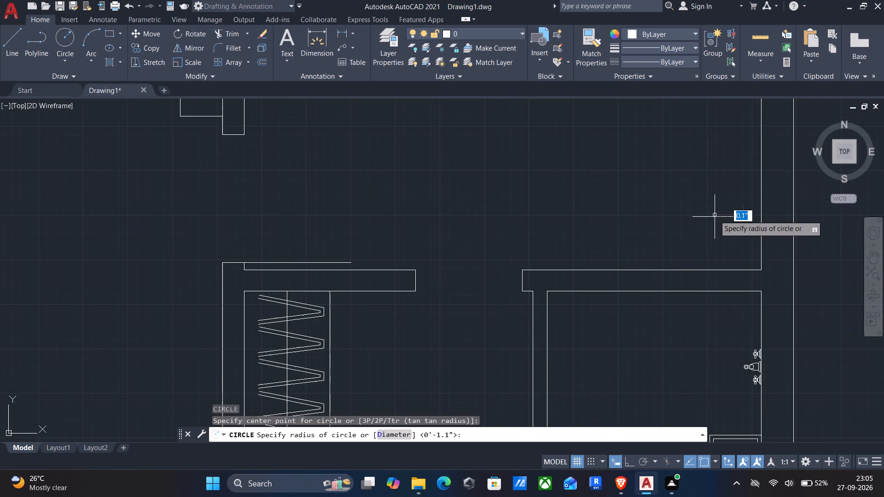
click(712, 233)
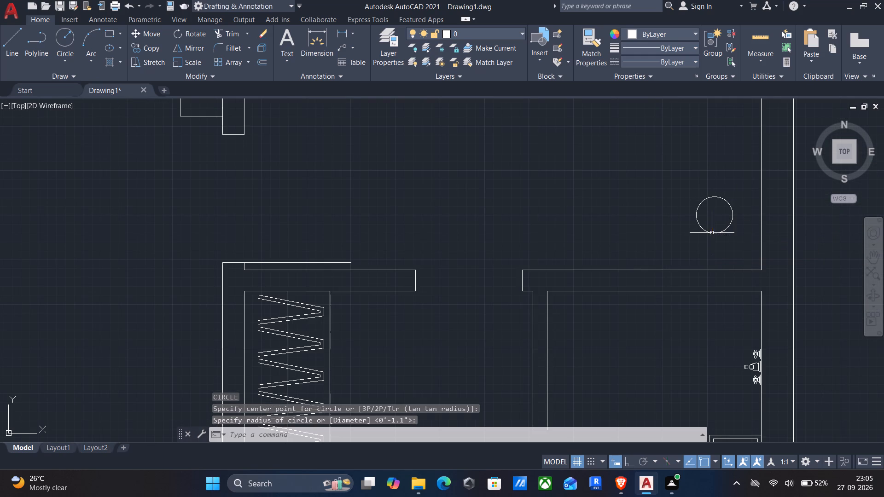
Draw a circle of about 6.9" radius in the lower-left corner of the upper-left bedroom, beside the wardrobe wall.
scroll(575, 220, down, 2)
middle_drag(486, 228, 561, 235)
scroll(562, 234, down, 1)
middle_drag(353, 214, 402, 216)
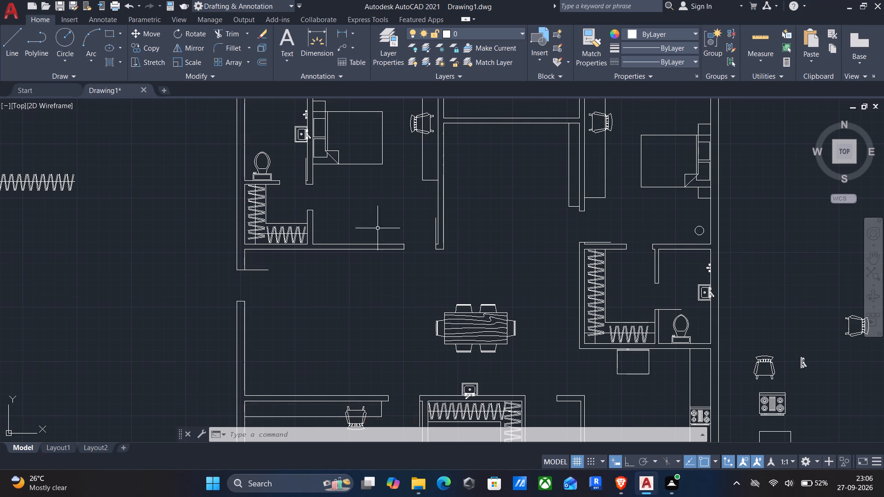
key(Return)
scroll(316, 228, up, 3)
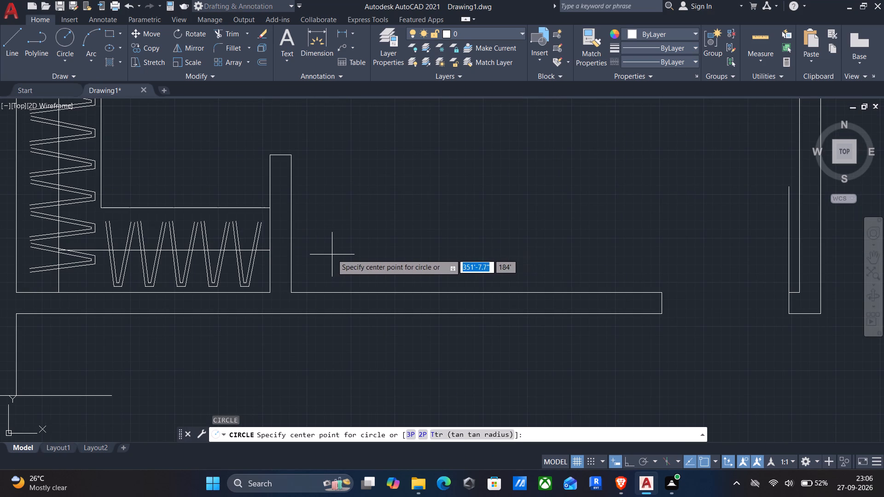
click(333, 252)
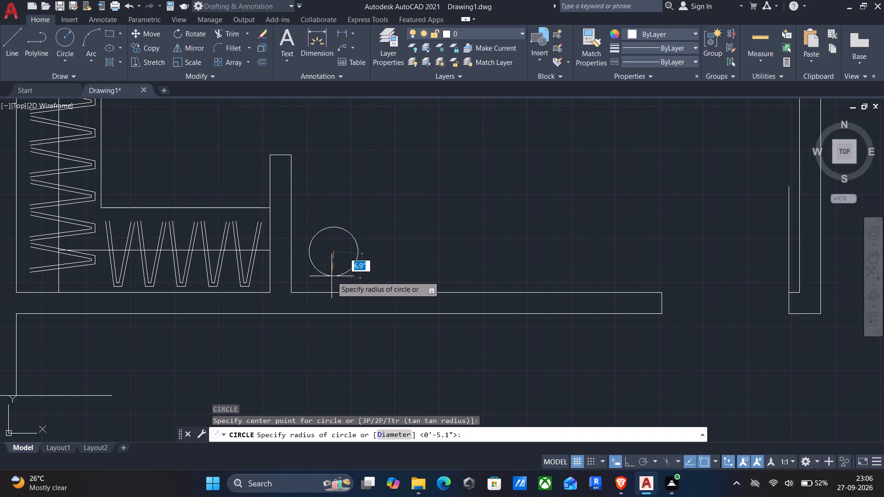
click(331, 276)
Draw a larger circle near the lower-right corner of the lower-left bedroom, beside the bathroom wall.
scroll(338, 277, down, 3)
middle_drag(431, 287, 309, 269)
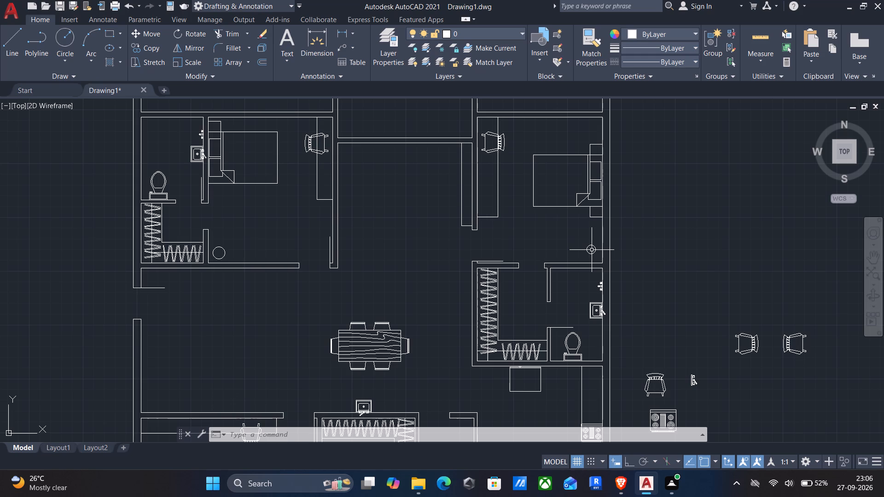
middle_drag(554, 282, 592, 126)
middle_drag(376, 315, 411, 233)
key(Return)
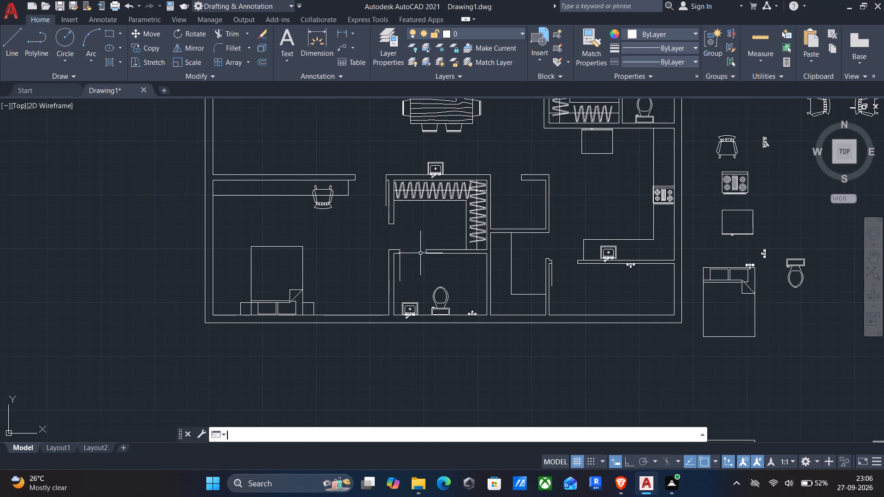
scroll(382, 303, up, 3)
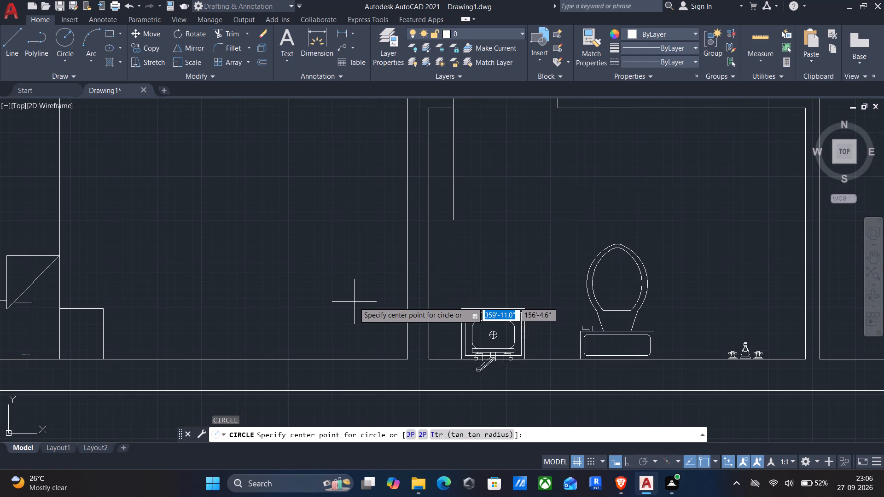
click(354, 302)
click(366, 336)
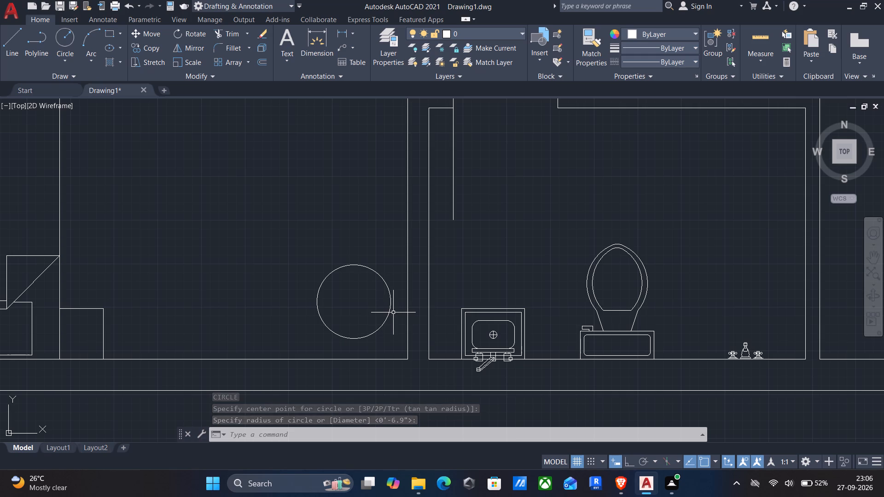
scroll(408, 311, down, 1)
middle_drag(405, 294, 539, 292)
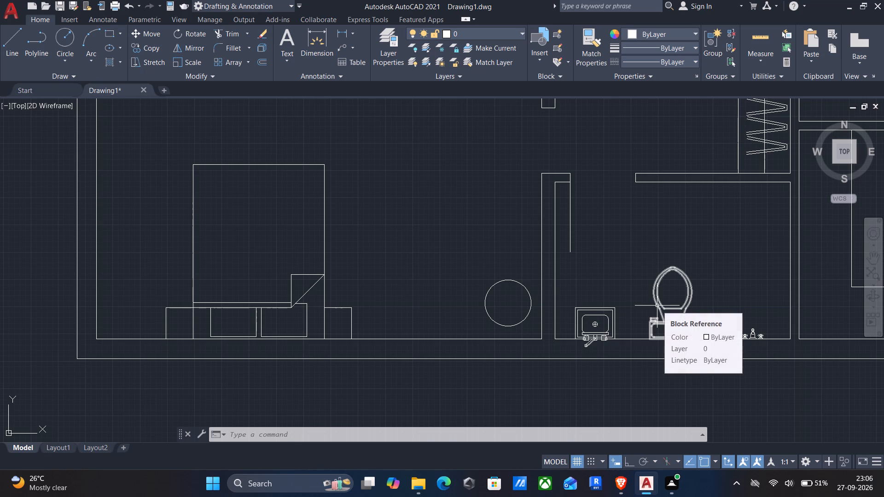
Draw a slightly taller-than-wide rectangle in the empty space to the left of the house plan.
scroll(475, 197, down, 2)
middle_drag(471, 202, 524, 246)
text(rec)
key(Return)
click(162, 168)
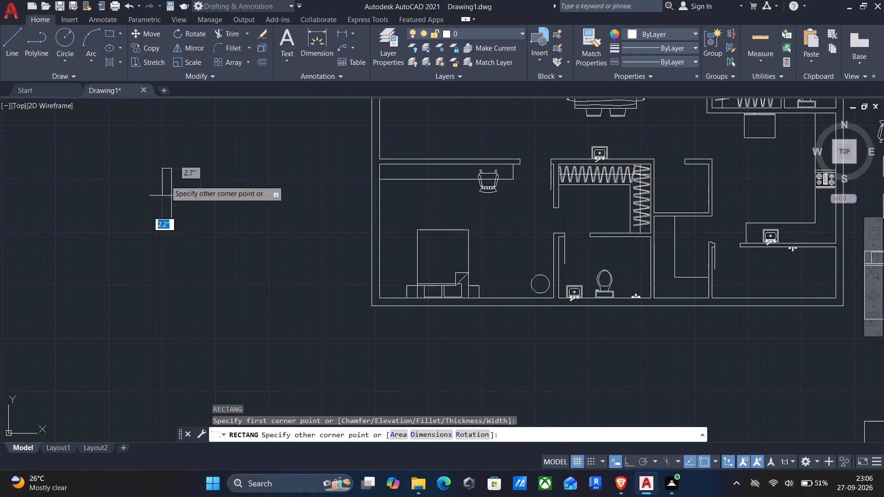
click(214, 228)
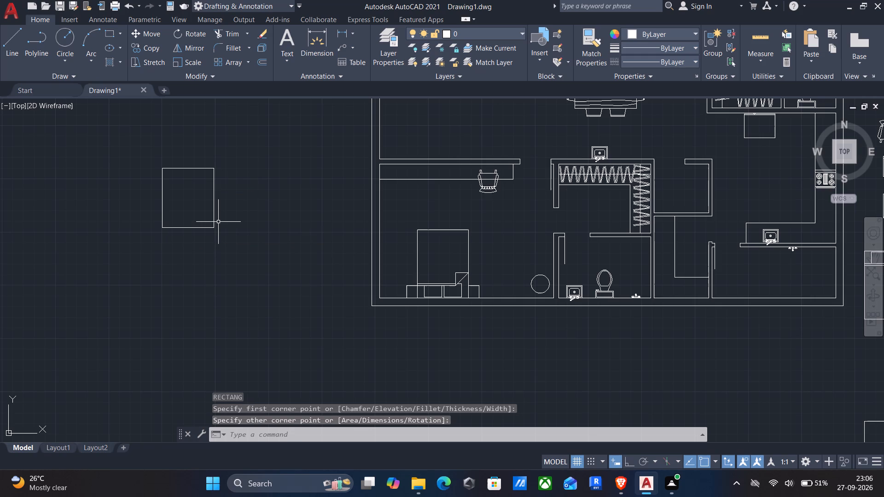
Explode the new rectangle into separate lines.
click(166, 185)
click(106, 176)
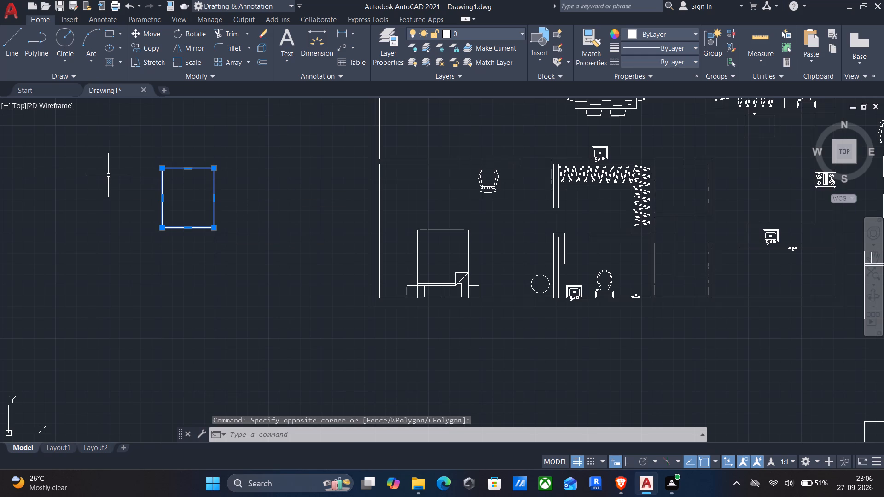
key(x)
key(Return)
Offset the exploded rectangle's left edge inward twice, by 1" and by 3".
key(o)
key(Return)
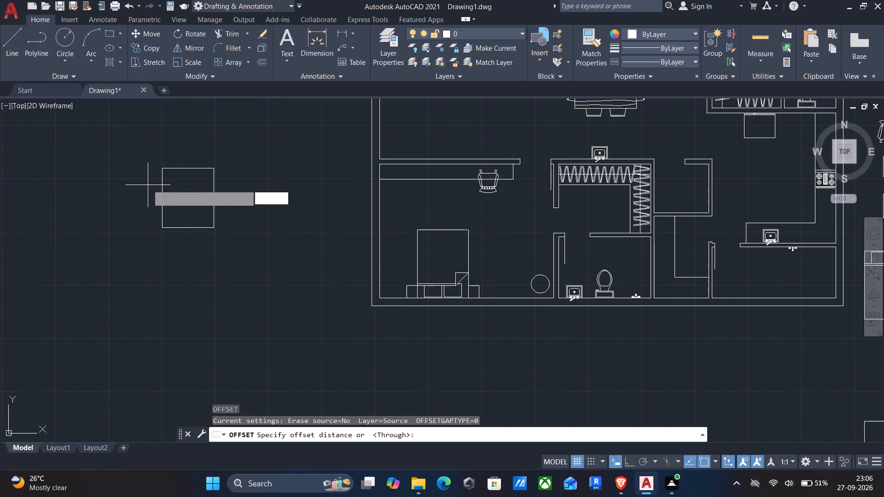
drag(158, 192, 164, 190)
click(174, 187)
click(161, 204)
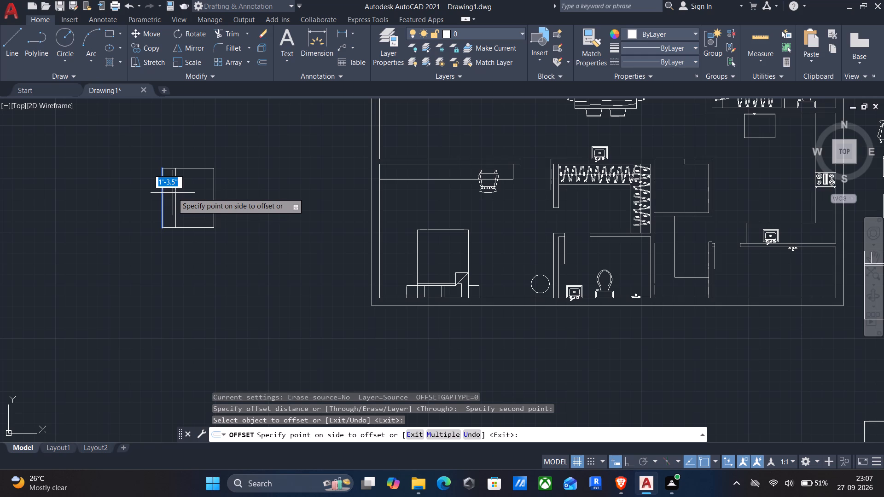
text(1")
key(Return)
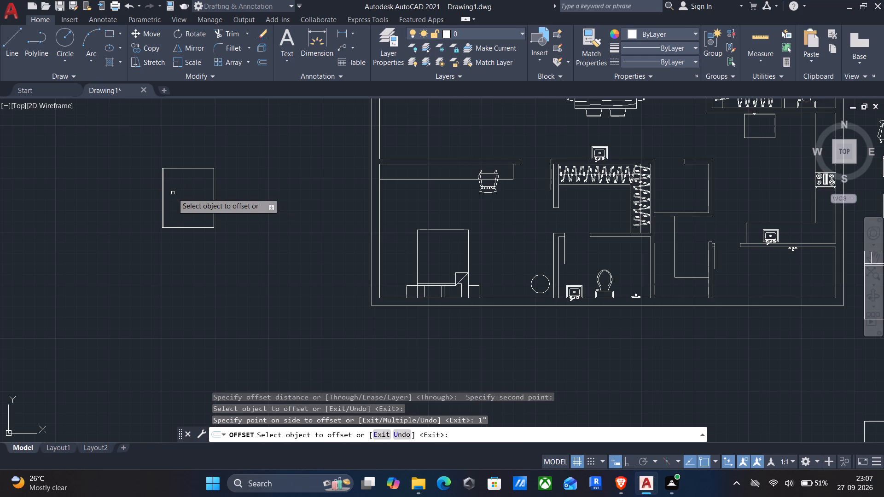
scroll(173, 193, up, 3)
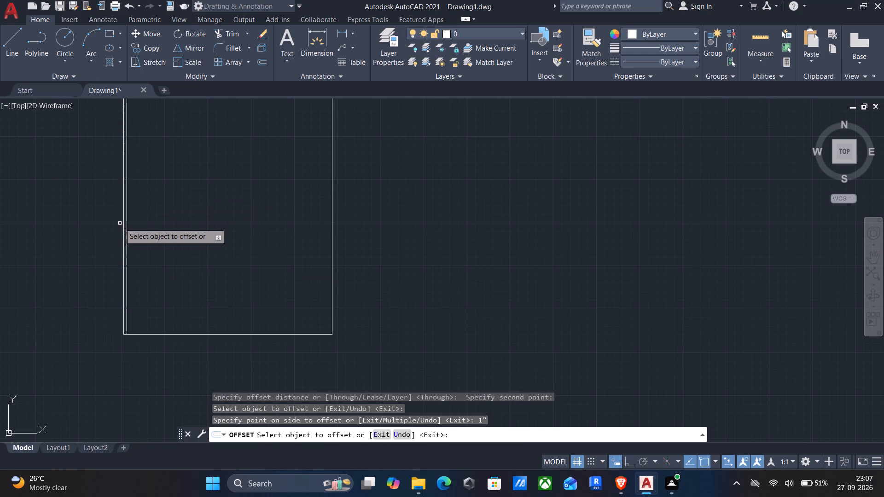
click(124, 218)
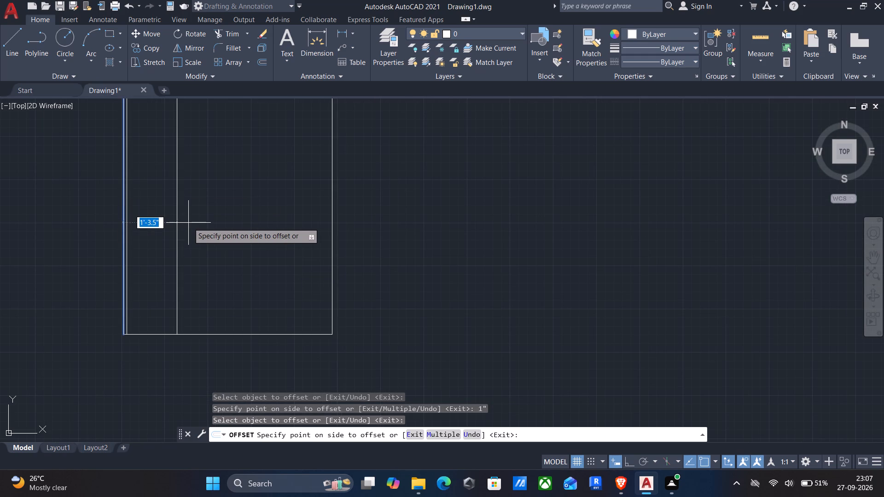
text(3")
key(Return)
Offset the inner line 3" from the rectangle's left edge by another 3" inward.
scroll(166, 260, down, 1)
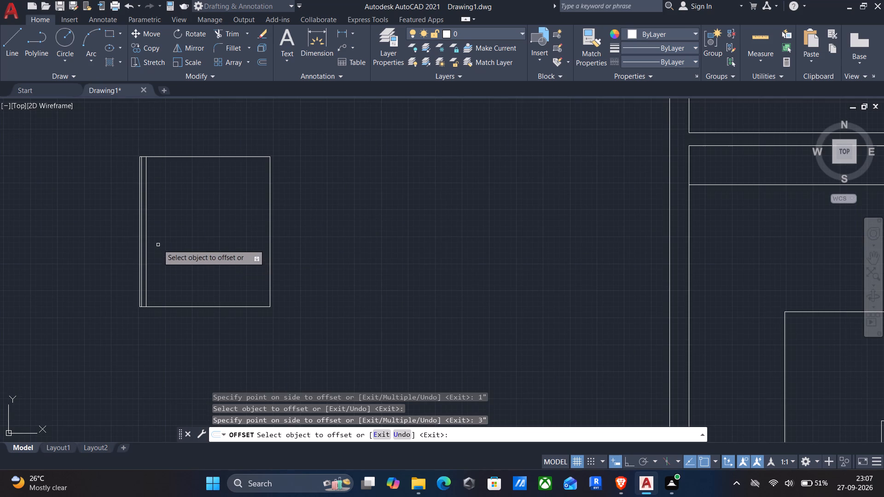
click(145, 230)
key(6)
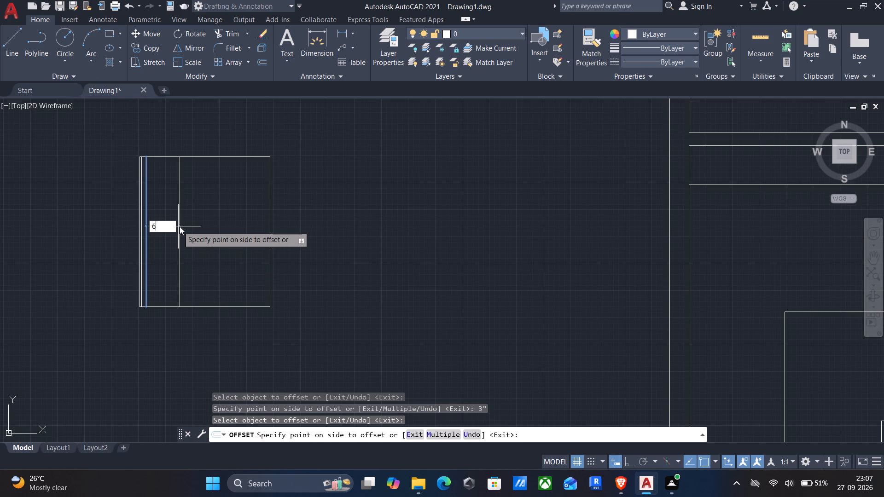
key(BackSpace)
text(3")
key(Return)
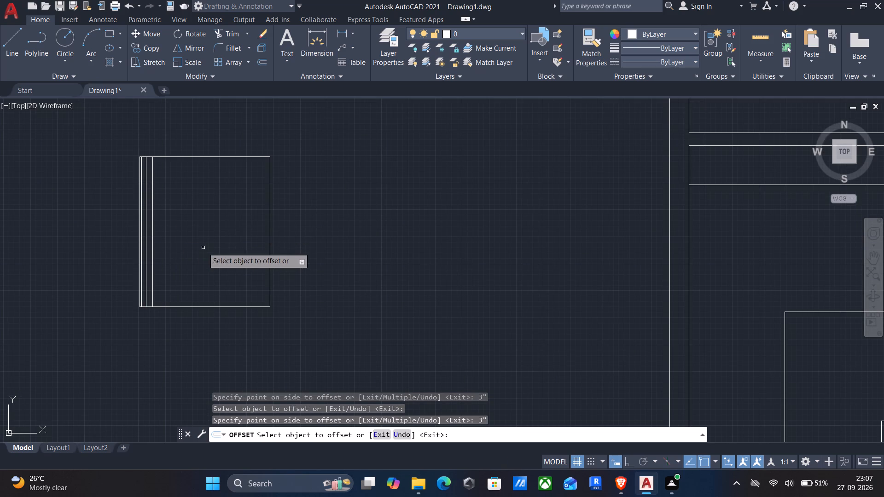
Offset the rectangle's right edge 6" inward and its bottom edge 1'-3.5" upward.
click(270, 229)
key(6)
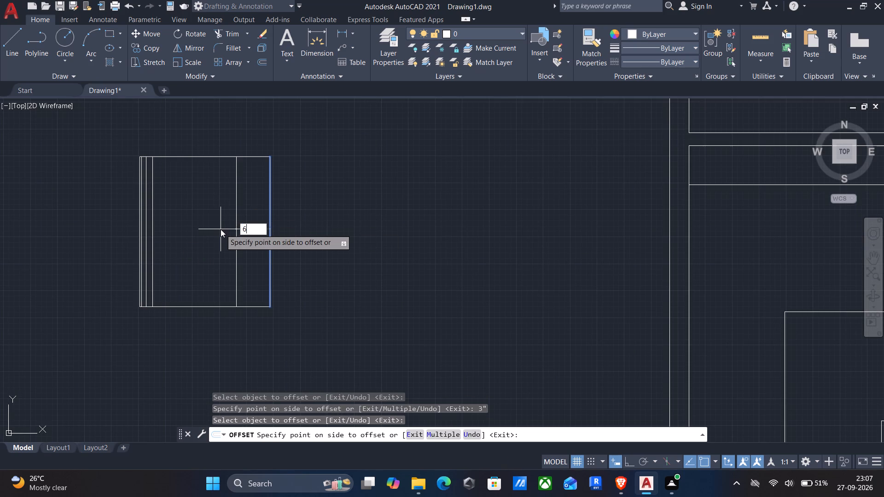
key(shift+quotedbl)
key(Return)
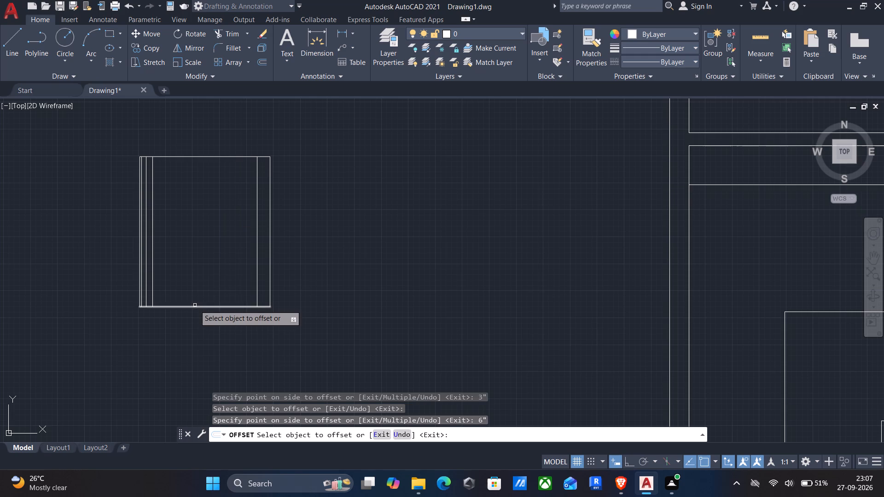
click(194, 306)
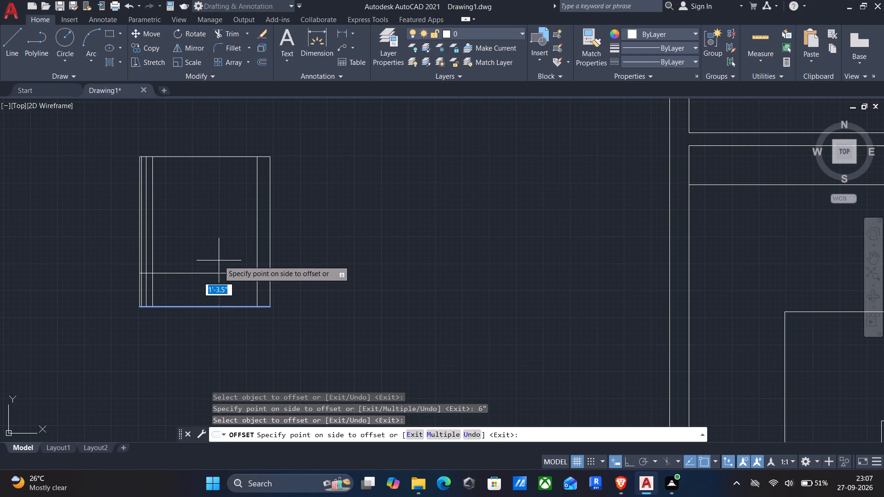
click(219, 260)
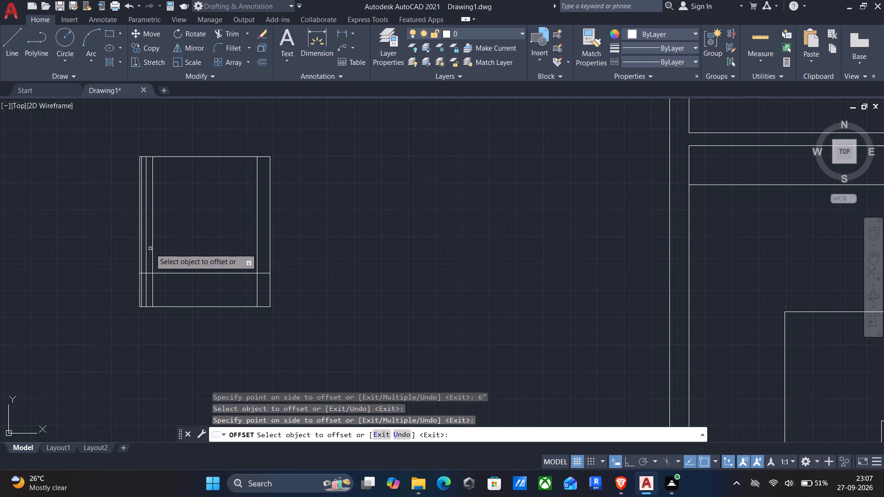
Offset the innermost left line and the inner right line each 3" further toward the rectangle's centre.
click(154, 244)
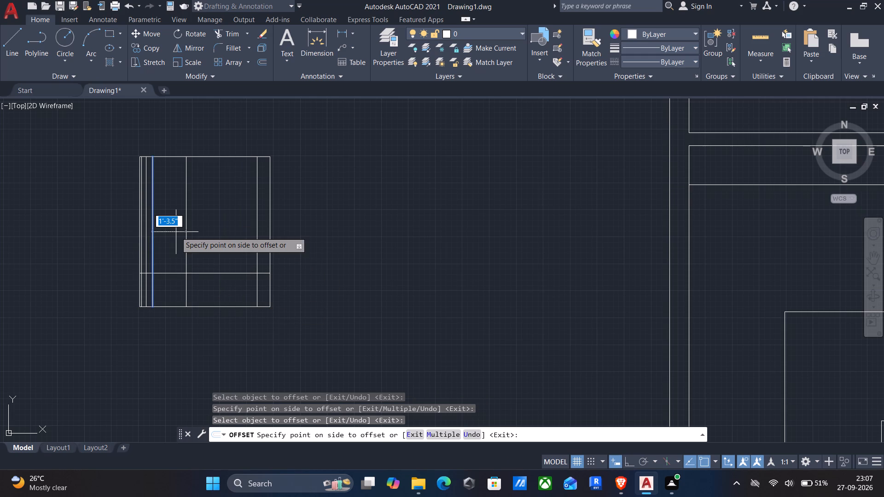
text(3")
key(Return)
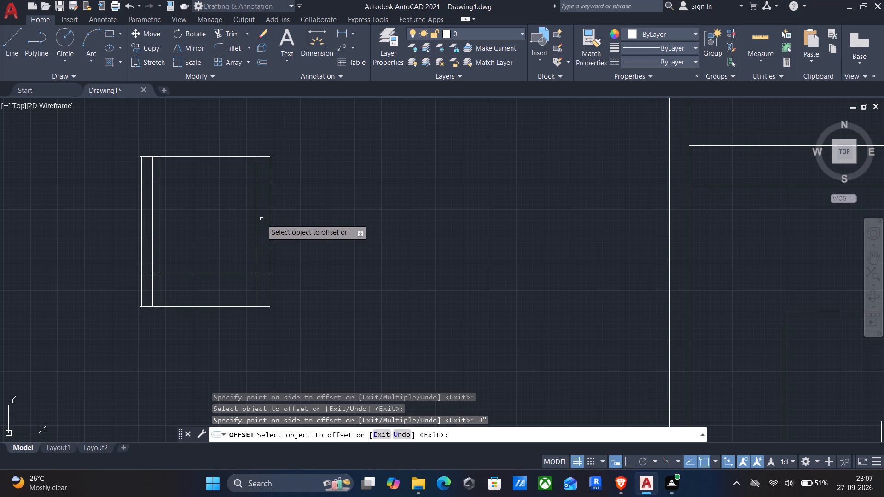
click(258, 224)
text(3")
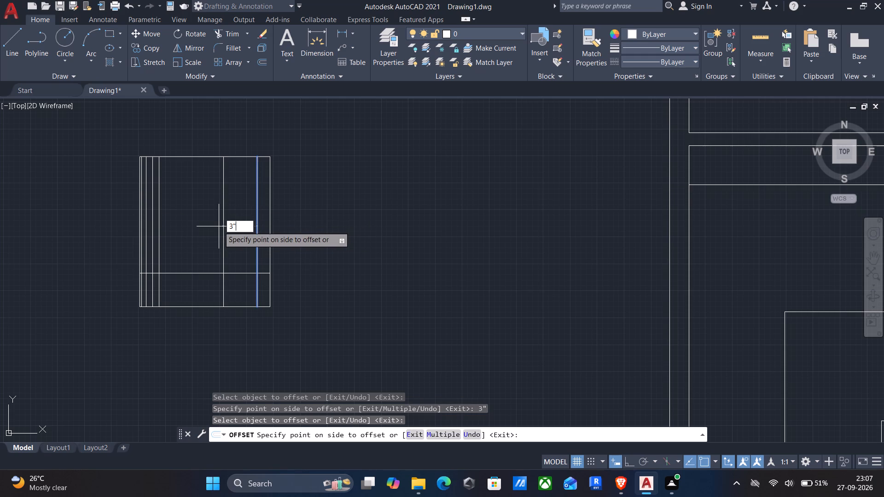
key(Return)
scroll(207, 244, down, 1)
middle_drag(214, 245, 279, 226)
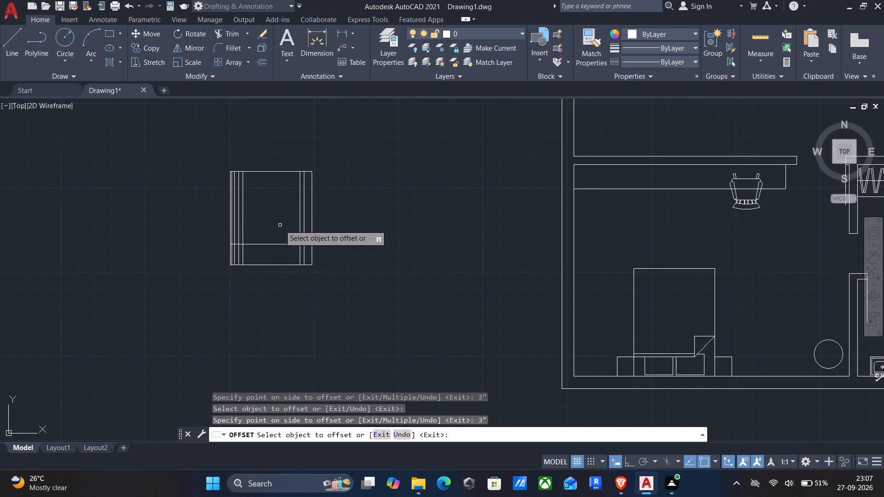
key(Escape)
Delete the three offset lines nearest the rectangle's left edge, keeping only the innermost one.
scroll(244, 231, up, 2)
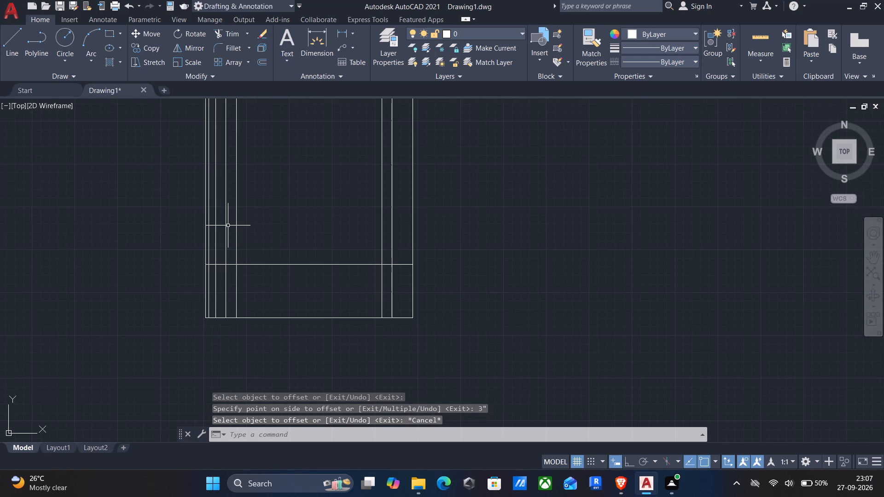
scroll(228, 226, up, 3)
click(228, 226)
click(135, 223)
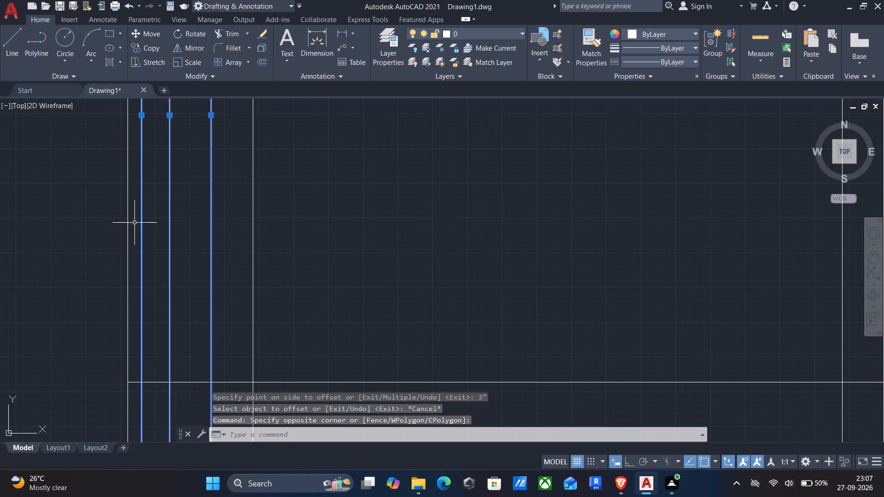
key(Delete)
scroll(217, 271, down, 2)
middle_drag(239, 282, 273, 297)
scroll(272, 297, down, 2)
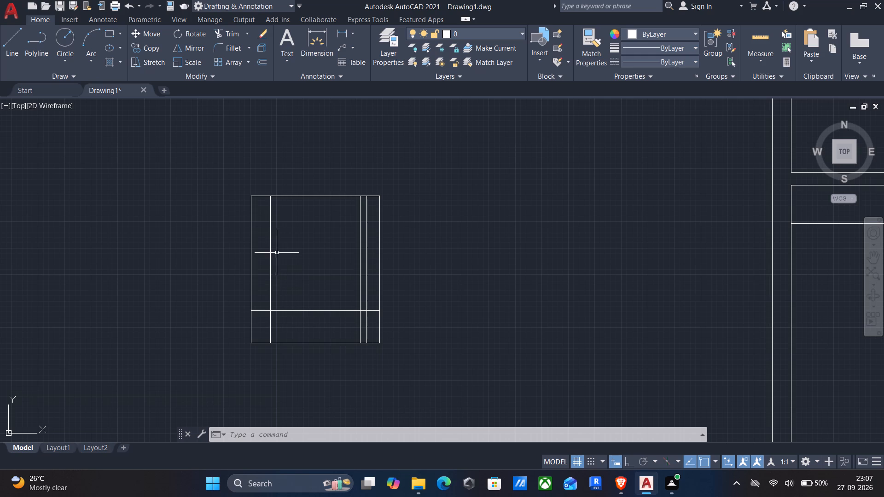
Draw a slanted line about 4'-6" long from the left inner line's top end down to the inner horizontal line.
key(l)
key(Return)
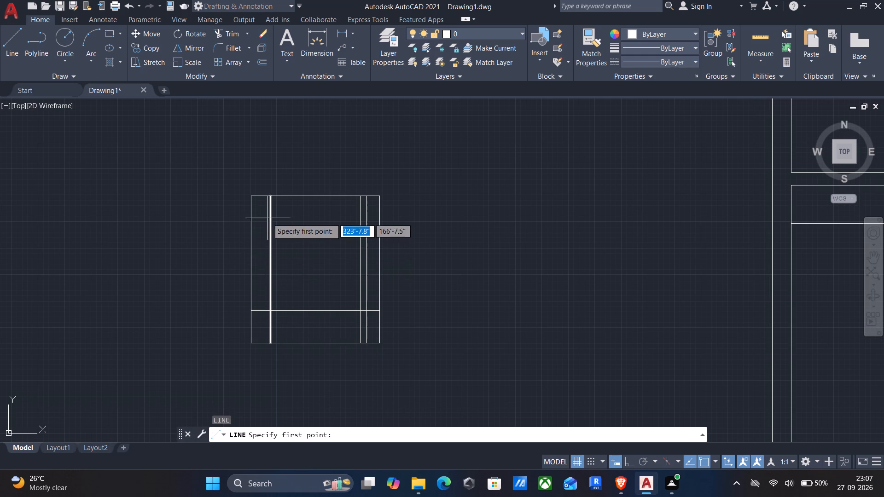
click(272, 196)
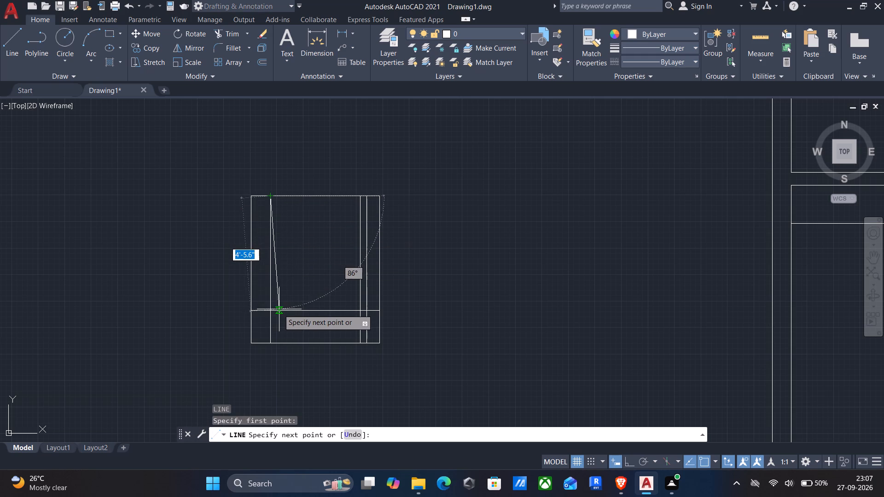
click(279, 311)
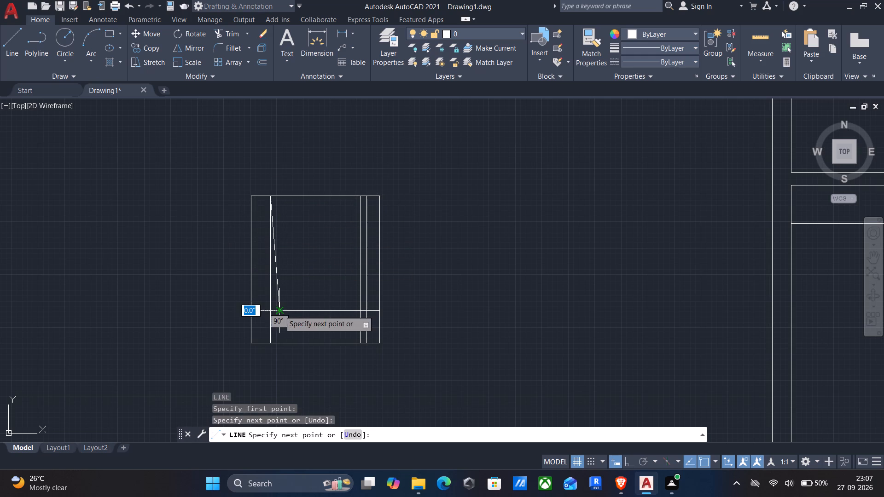
key(Return)
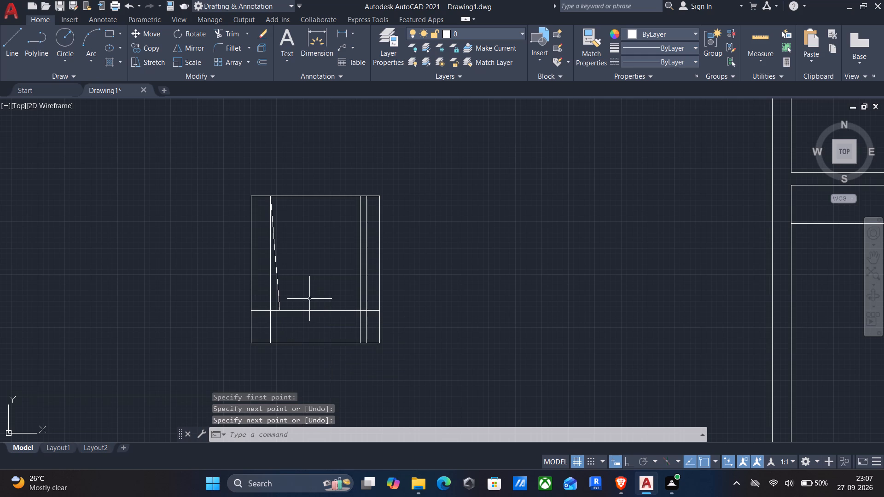
Mirror the slanted line about a vertical axis through the inner horizontal line's midpoint, with Ortho on and the original kept.
click(308, 298)
click(272, 285)
key(m)
key(i)
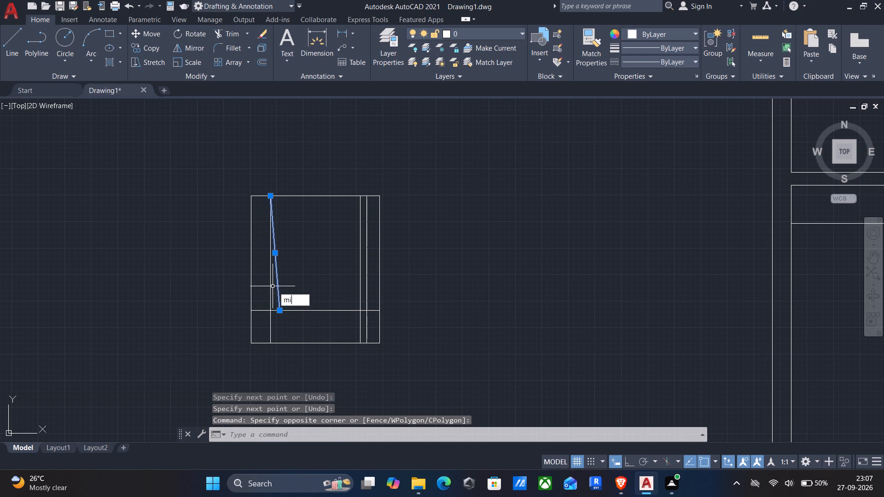
key(Return)
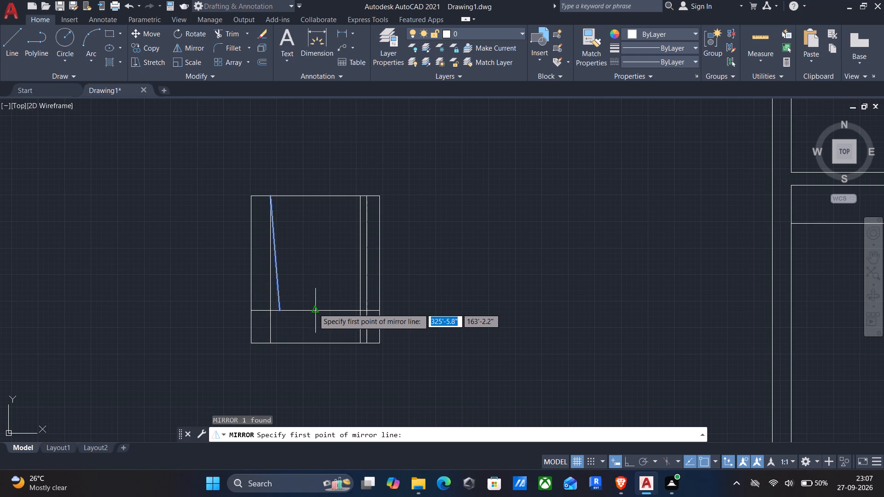
drag(318, 309, 319, 305)
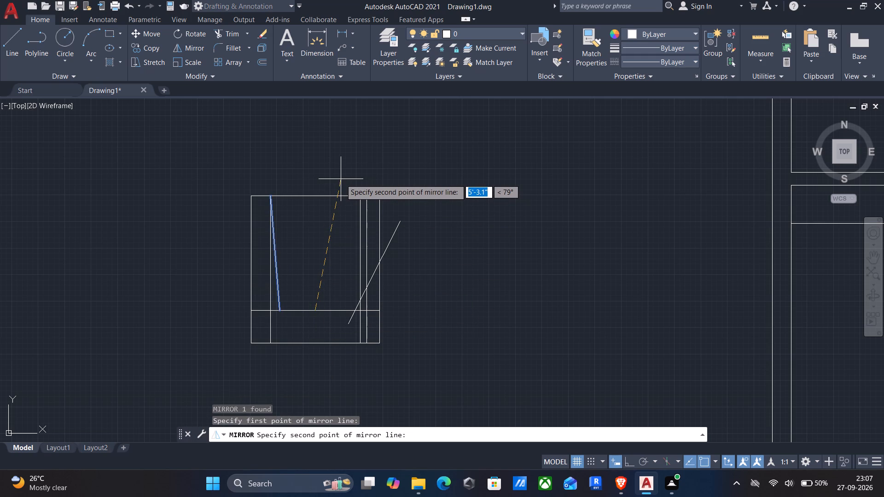
key(F8)
click(327, 149)
key(Return)
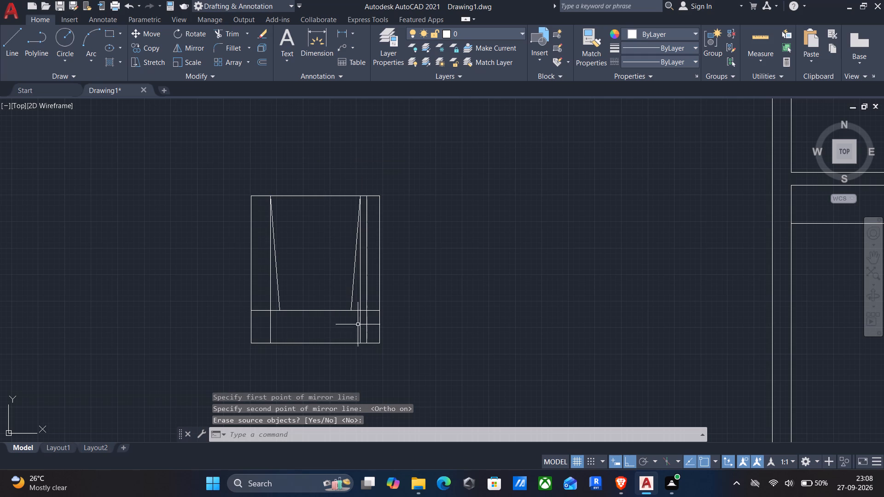
Delete the inner vertical line 6" from the rectangle's right edge.
click(373, 327)
click(365, 326)
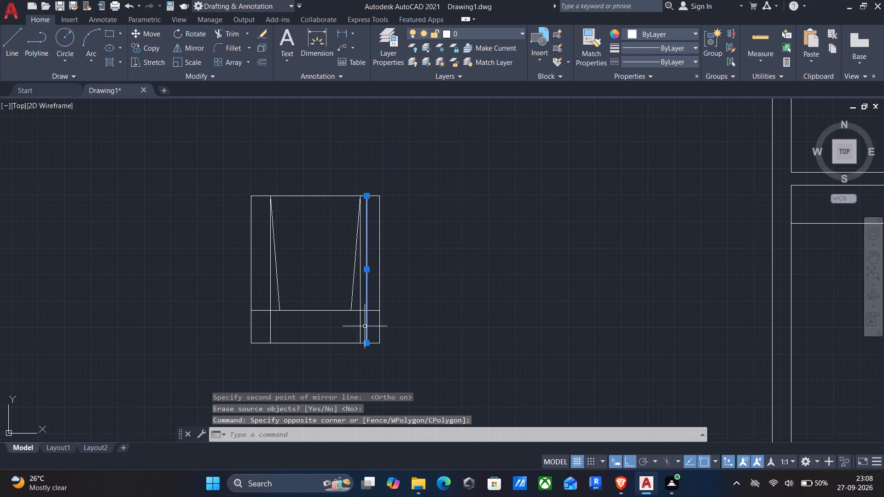
key(Delete)
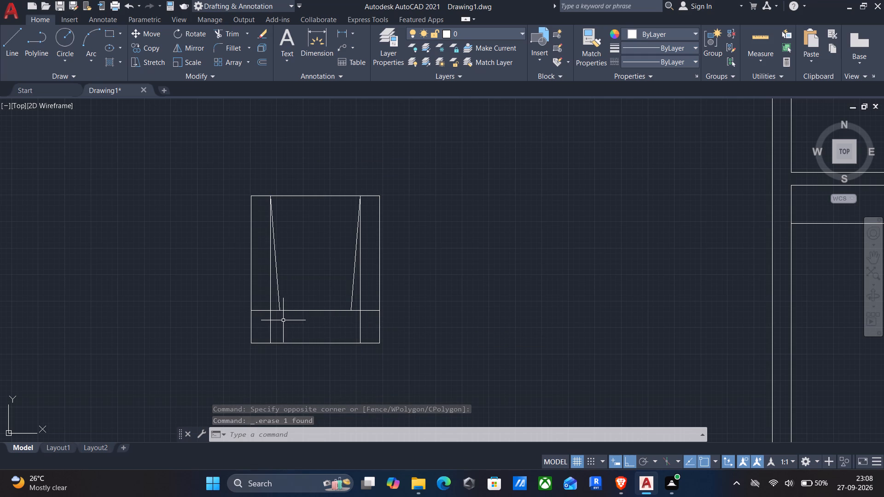
Fillet the two lower corners between the slanted lines and the inner horizontal line with a 2" radius.
key(f)
key(Return)
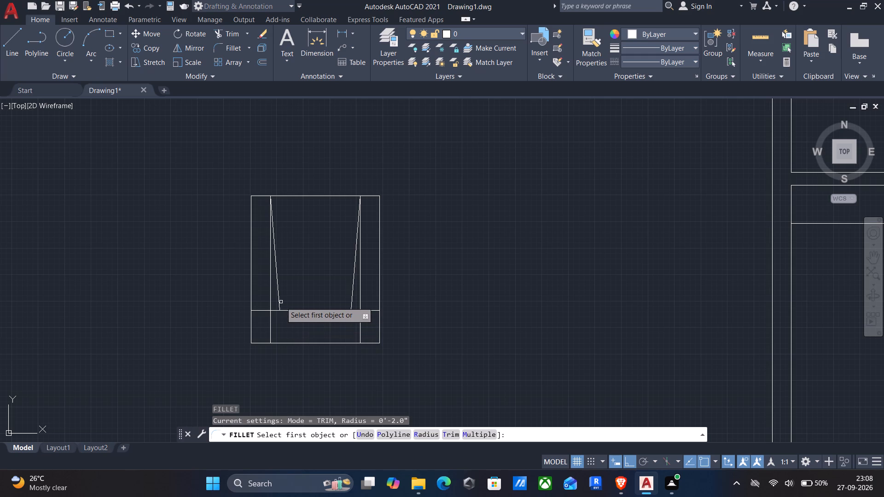
click(278, 297)
click(292, 310)
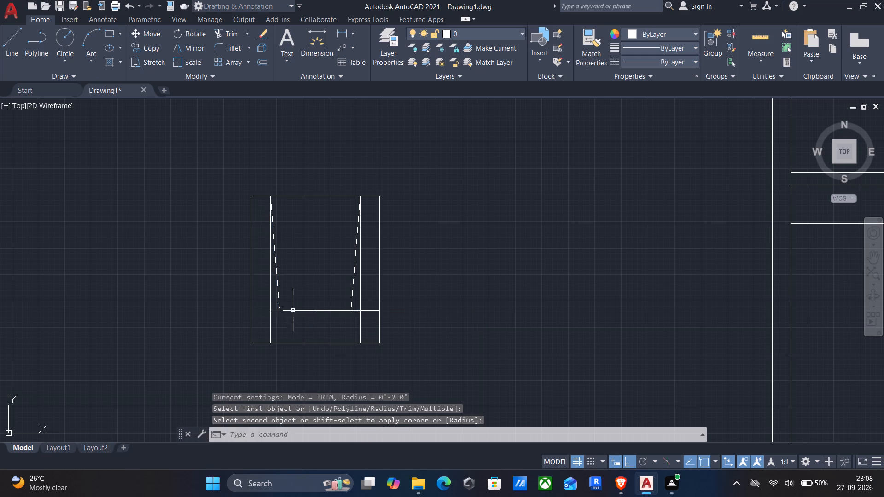
key(Return)
click(333, 309)
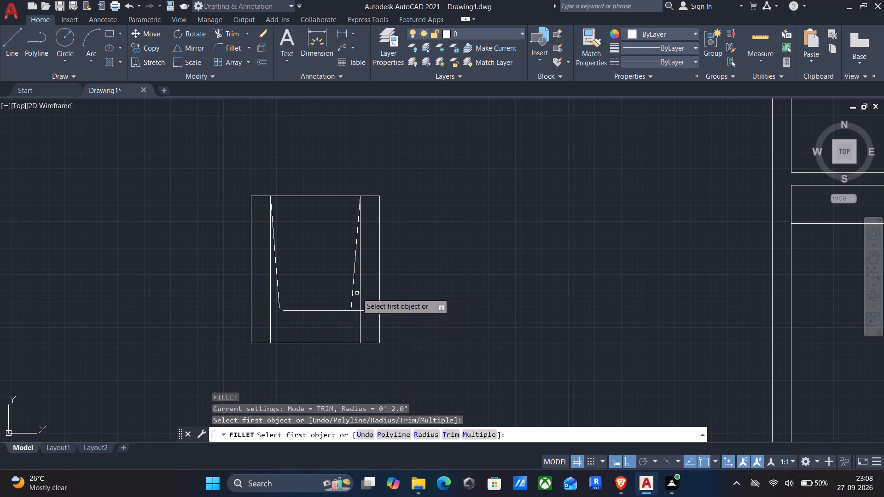
click(362, 289)
click(343, 312)
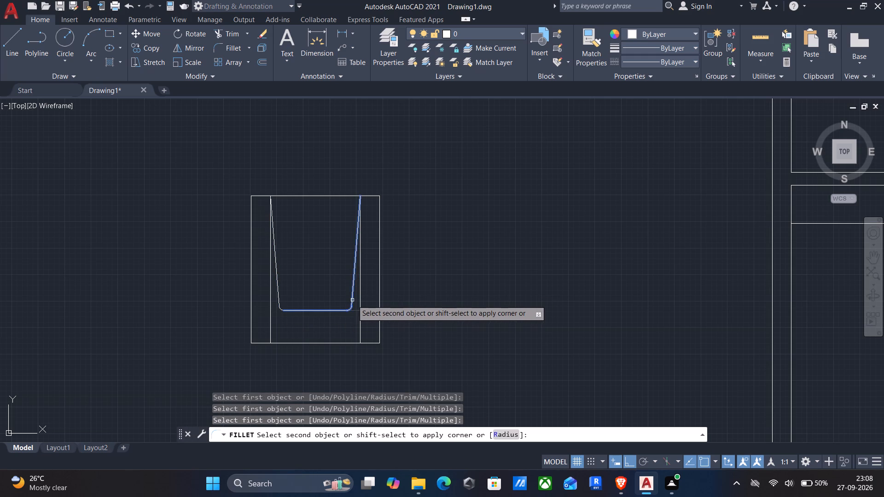
click(352, 300)
Delete the two remaining inner vertical lines on either side of the tapered seat outline.
click(373, 329)
click(355, 324)
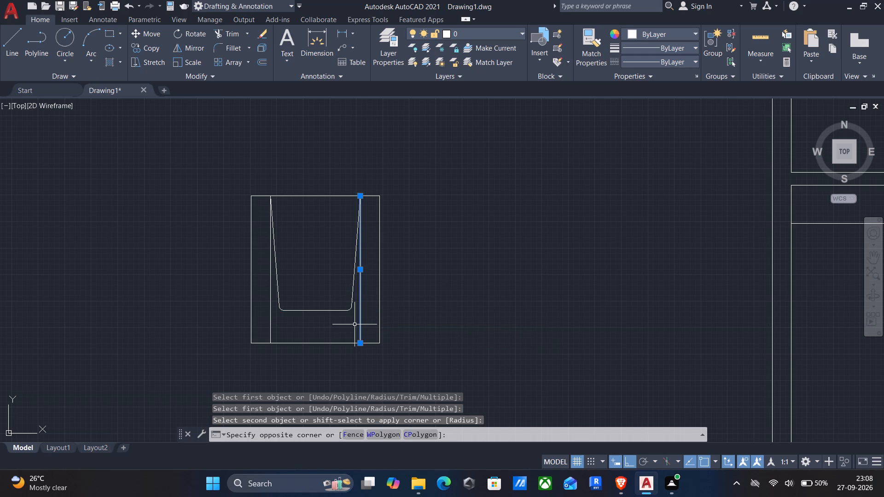
key(Delete)
drag(290, 333, 285, 331)
click(262, 322)
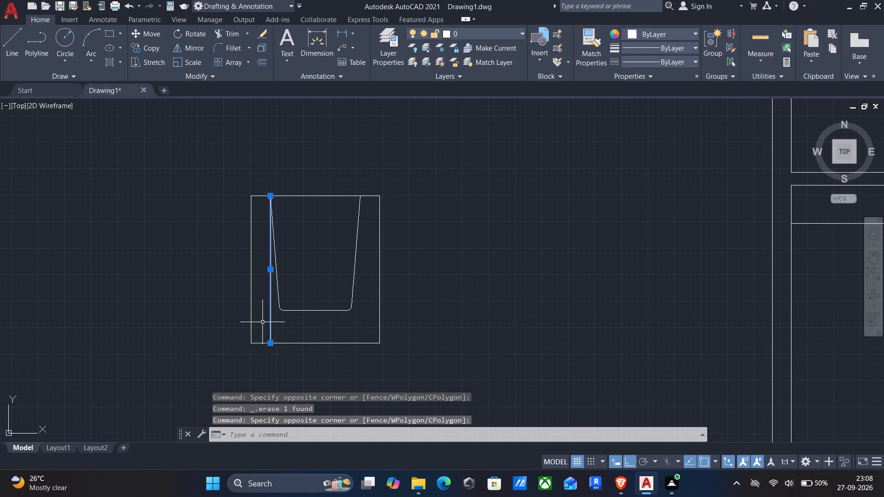
key(Delete)
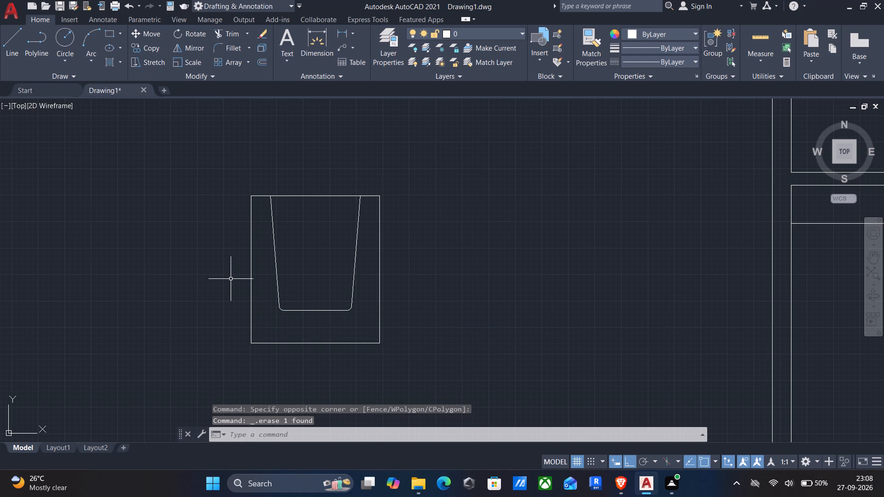
key(Return)
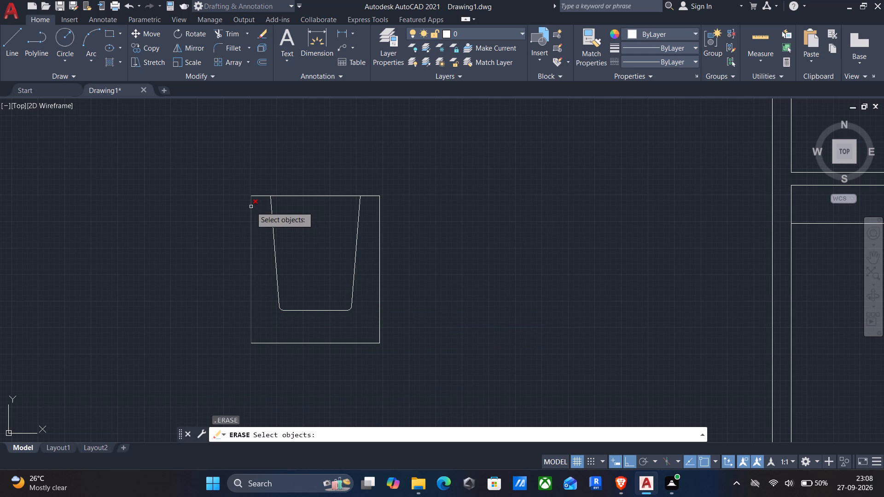
key(Escape)
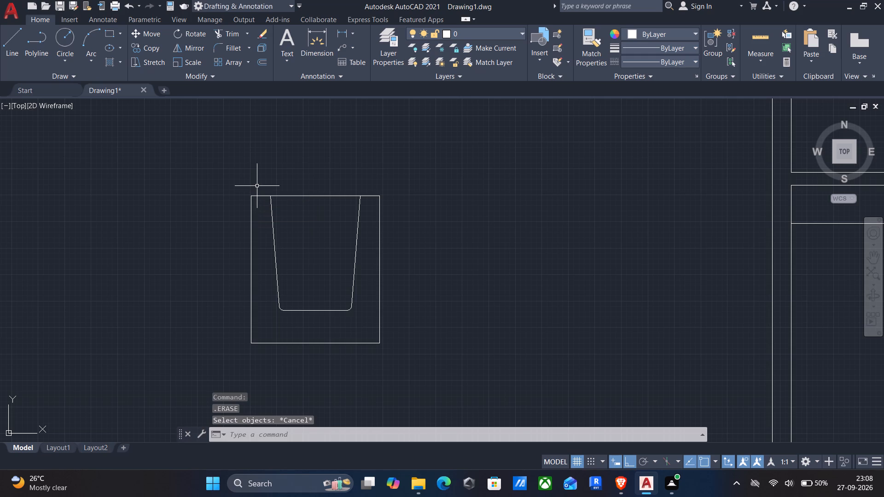
Fillet all four corners of the outer rectangle with a 2" radius.
key(f)
key(Return)
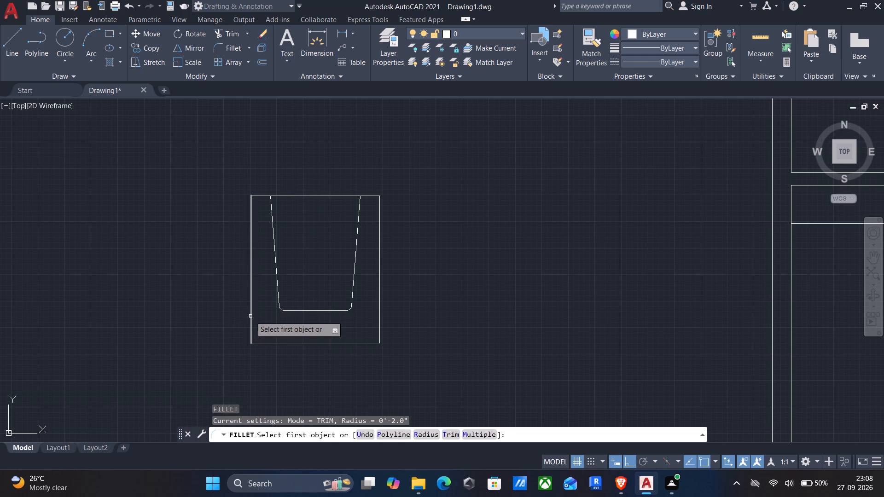
click(251, 316)
click(264, 343)
key(Return)
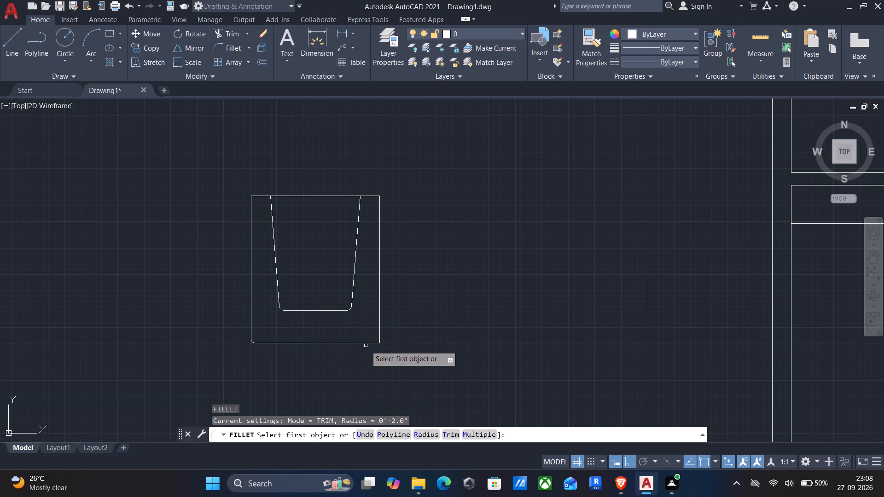
click(362, 344)
click(378, 323)
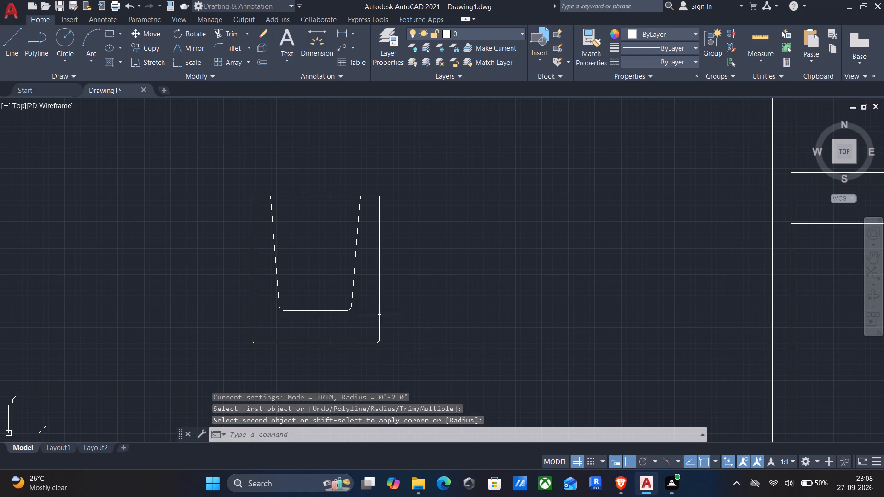
key(Return)
click(381, 214)
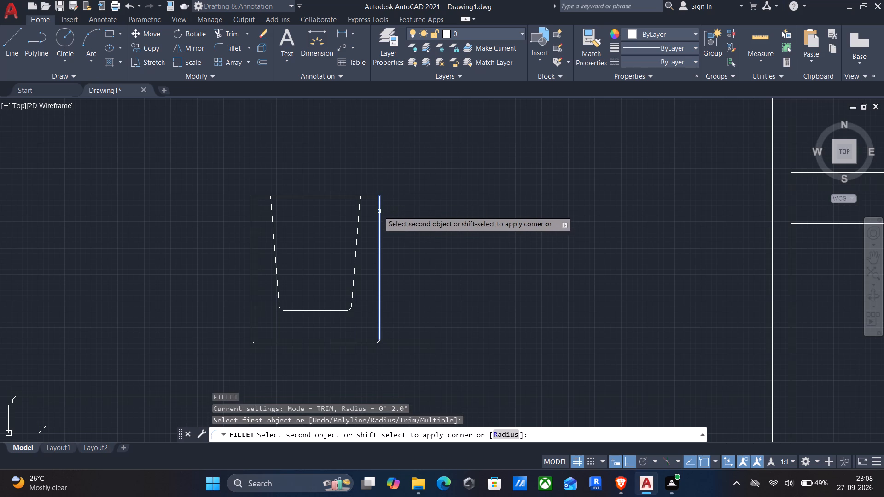
click(370, 196)
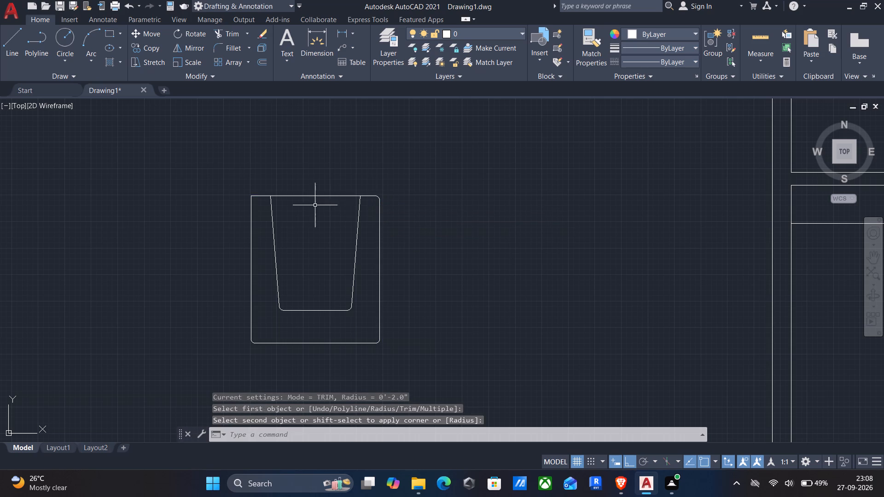
key(Return)
click(247, 216)
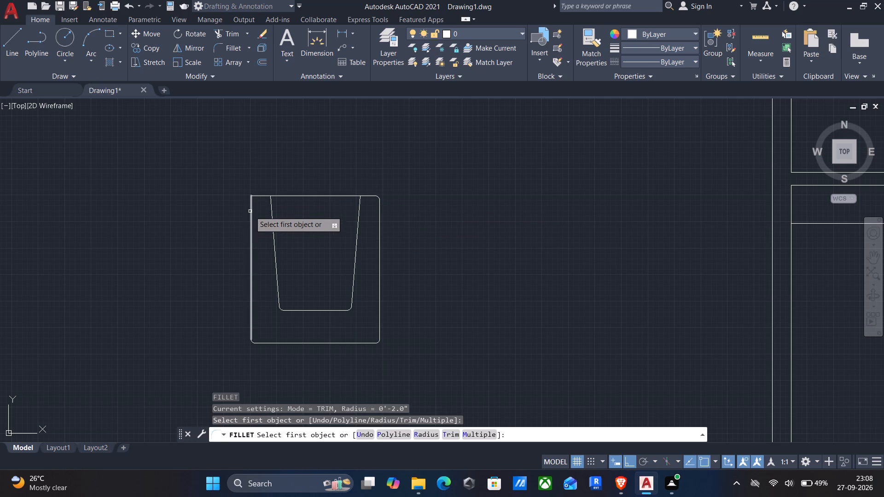
click(250, 211)
click(256, 197)
Copy the whole furniture piece from its bottom edge's midpoint to the empty area east of the floor plan, with Ortho off.
scroll(238, 219, down, 2)
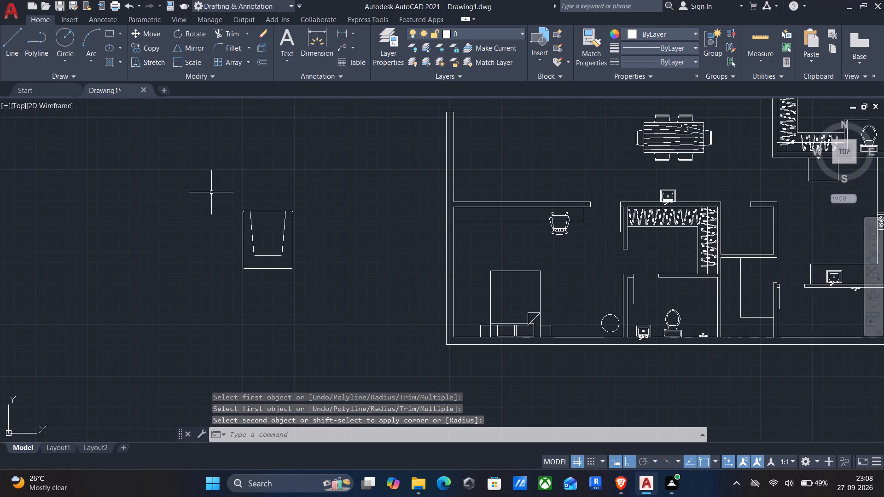
drag(211, 191, 238, 231)
click(316, 299)
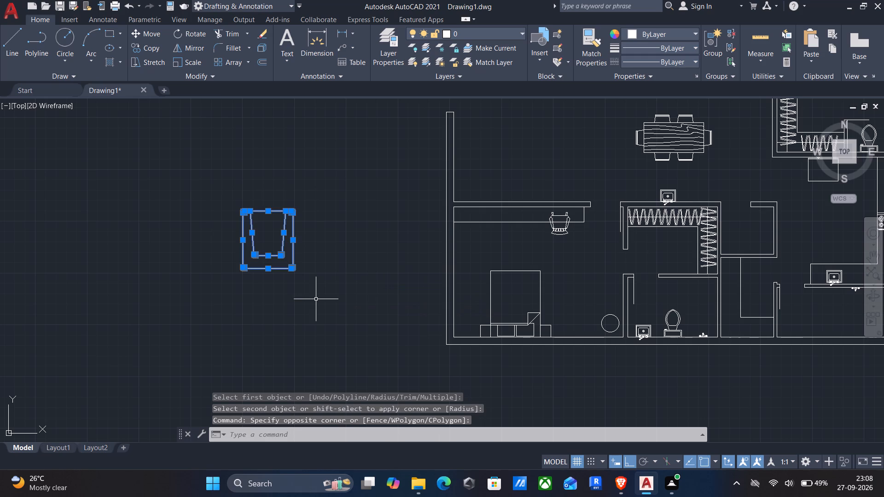
text(co)
key(Return)
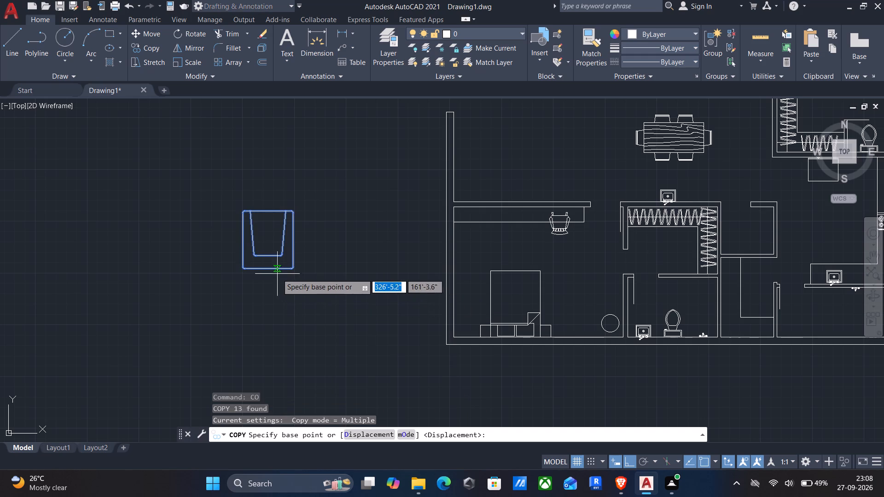
click(266, 270)
scroll(283, 280, down, 2)
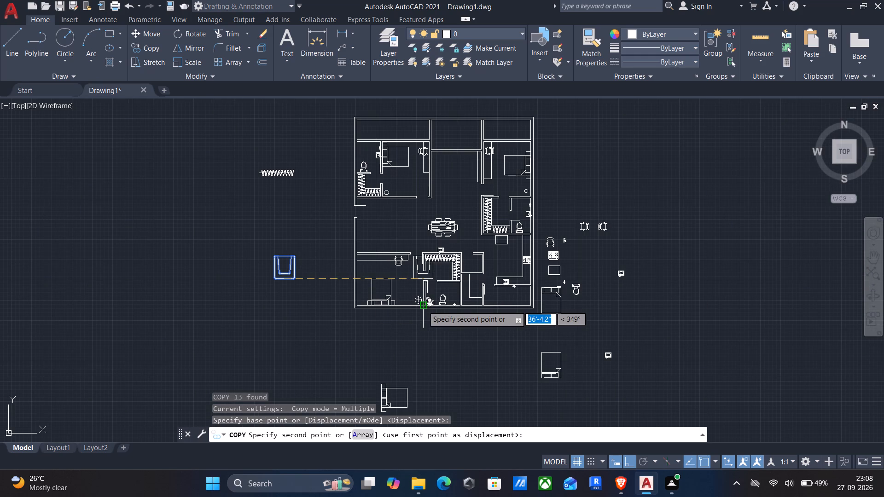
key(F8)
middle_drag(503, 287, 478, 337)
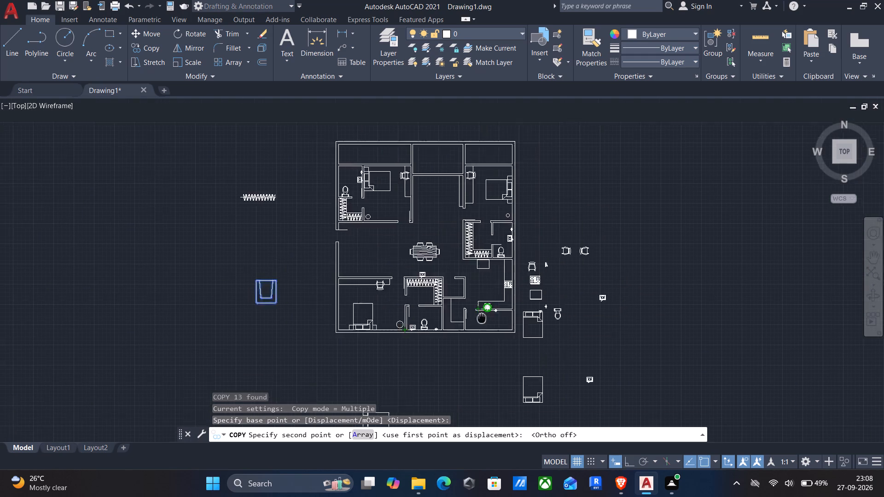
middle_drag(478, 337, 472, 374)
scroll(489, 287, up, 4)
scroll(463, 291, down, 2)
click(655, 259)
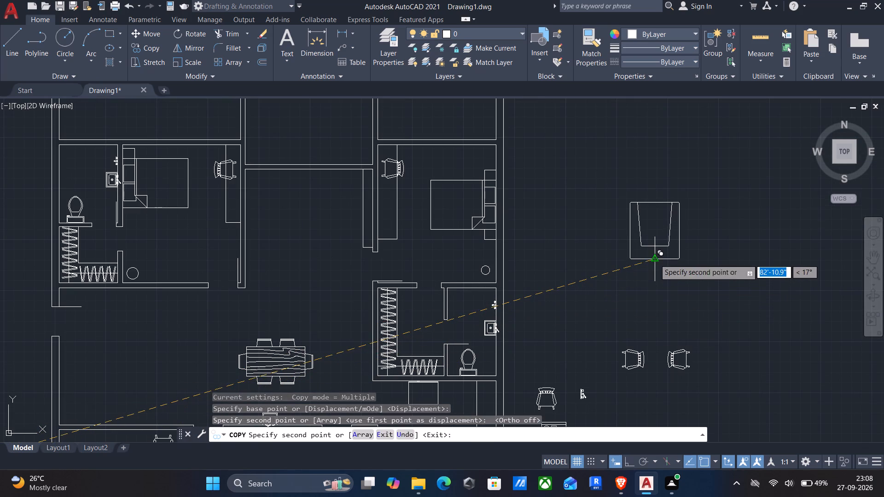
key(Escape)
Scale the copied furniture piece down freehand about a point inside it, to roughly 0.3 of its size.
click(586, 165)
click(731, 320)
key(s)
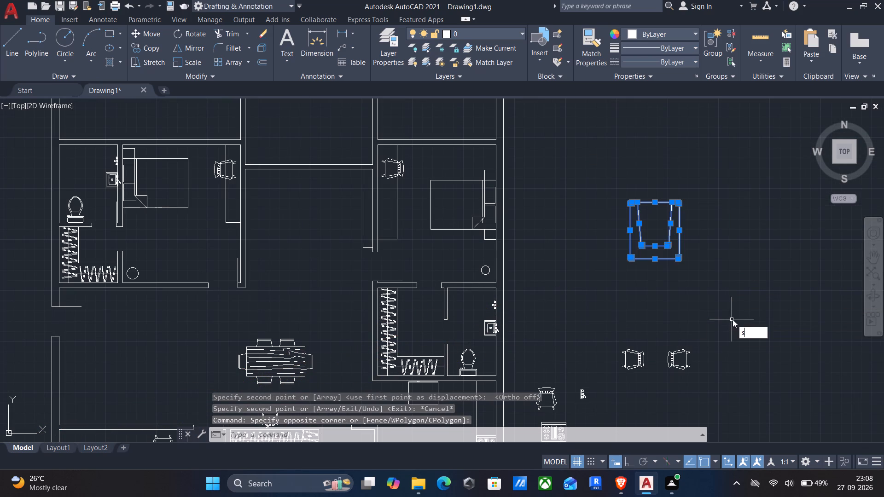
key(c)
key(Return)
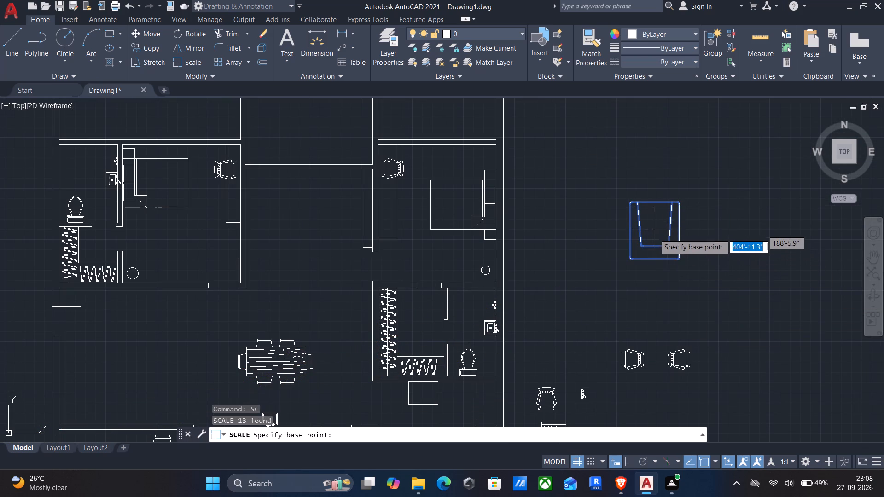
click(654, 238)
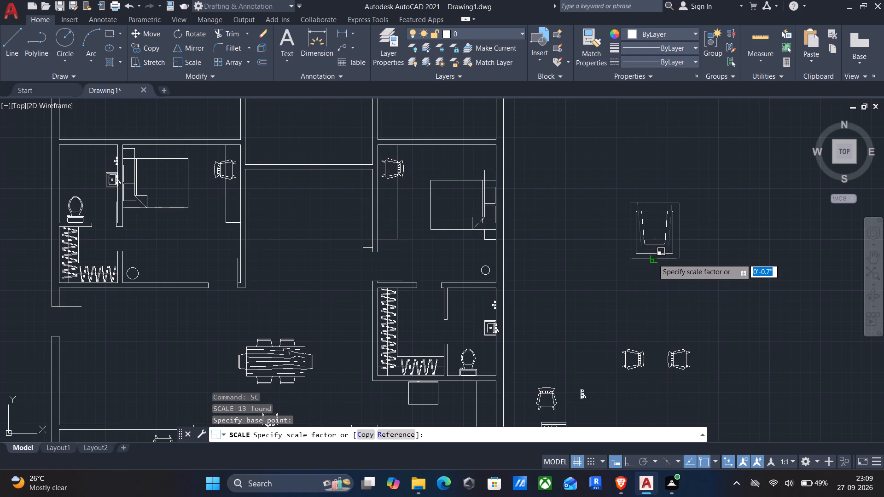
scroll(652, 257, up, 1)
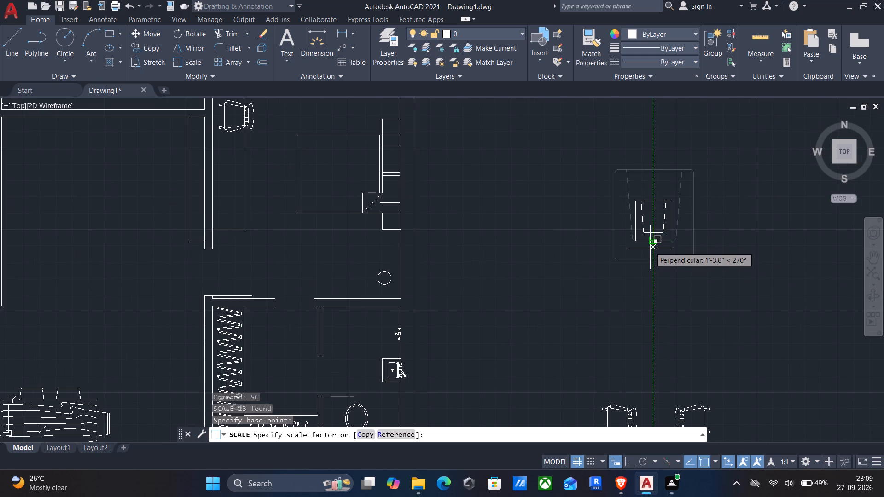
scroll(650, 247, up, 1)
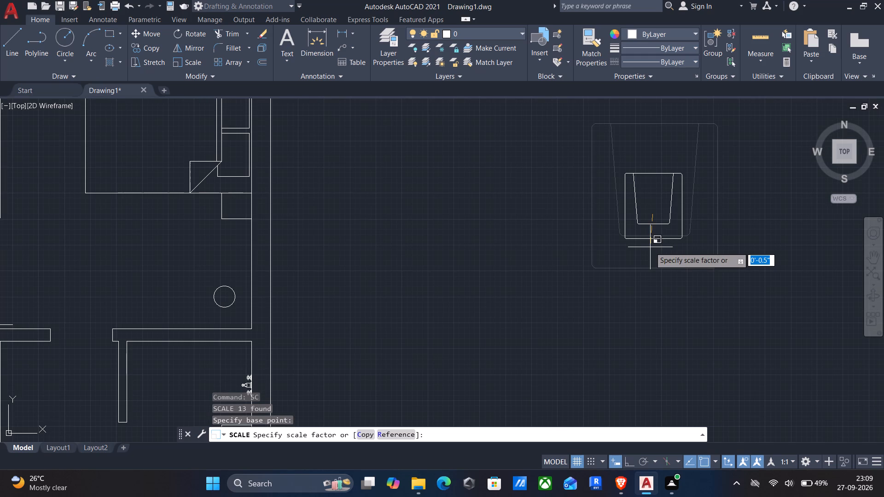
click(650, 237)
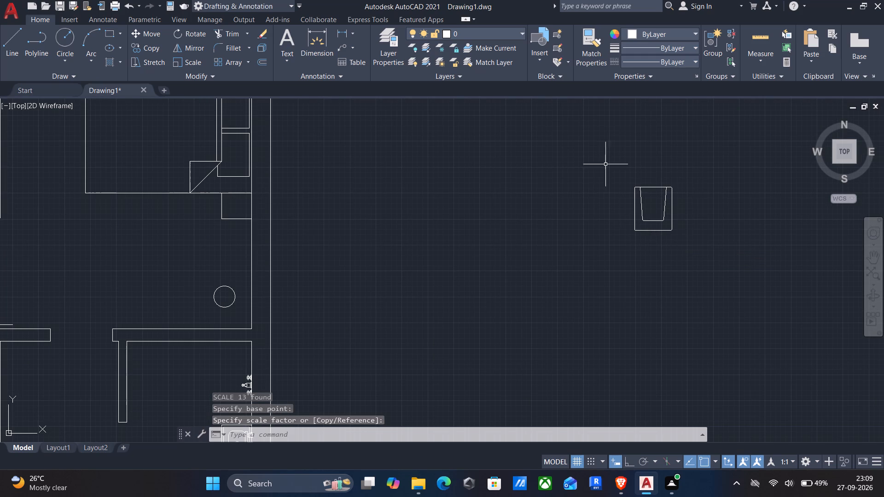
Copy the scaled piece from its bottom edge into the upper-right bedroom, just left of the circle and above the wall.
click(603, 162)
click(698, 274)
key(c)
key(o)
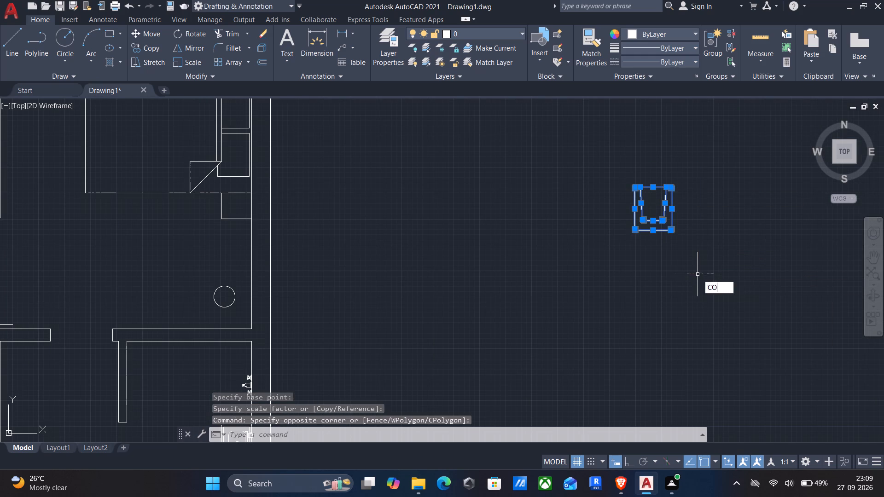
key(Return)
drag(656, 233, 650, 235)
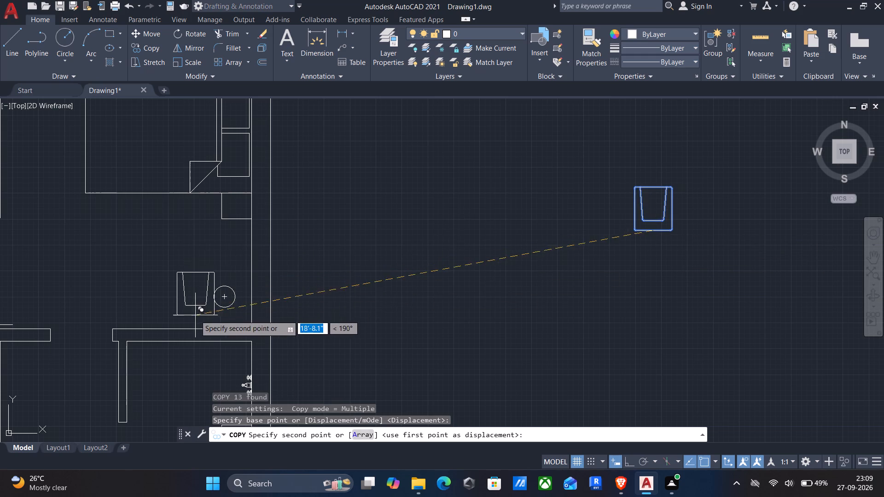
middle_drag(191, 317, 302, 284)
scroll(299, 287, up, 2)
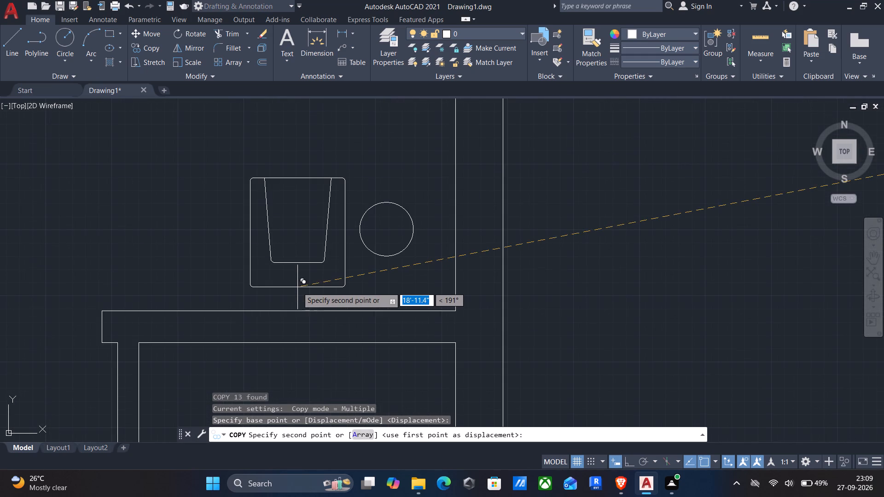
click(294, 295)
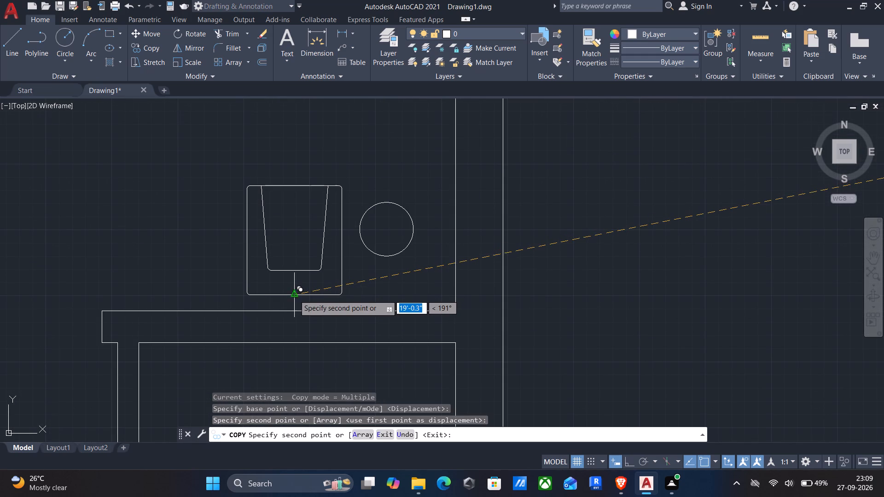
Place another copy in the upper-left bedroom, just right of the circle and above the lower wall.
scroll(294, 295, down, 1)
middle_drag(347, 301, 427, 306)
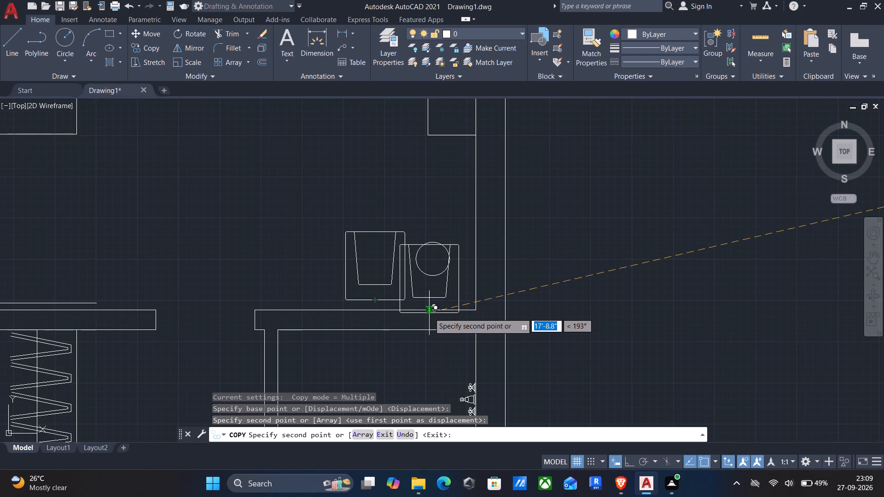
middle_drag(385, 342, 679, 305)
scroll(679, 305, down, 2)
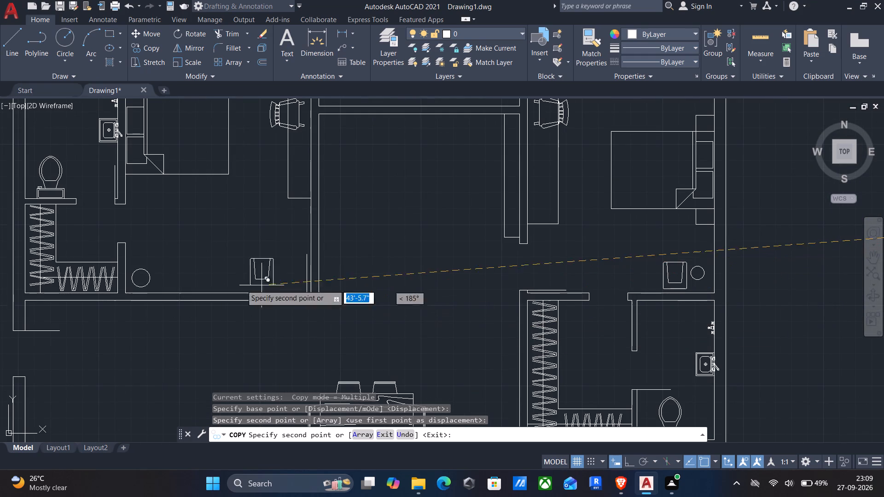
scroll(172, 287, up, 2)
click(169, 293)
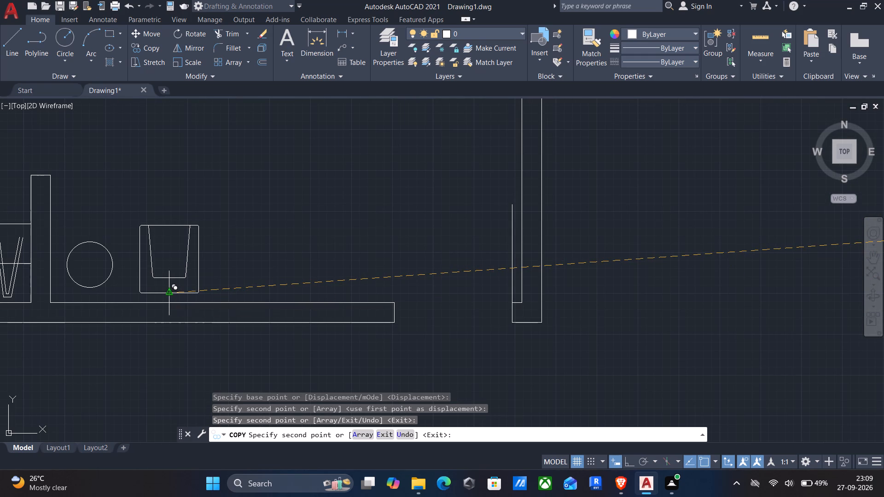
Place another copy of the small armchair in the empty area east of the floor plan, above the scaled original.
middle_drag(181, 302, 176, 379)
scroll(176, 382, down, 2)
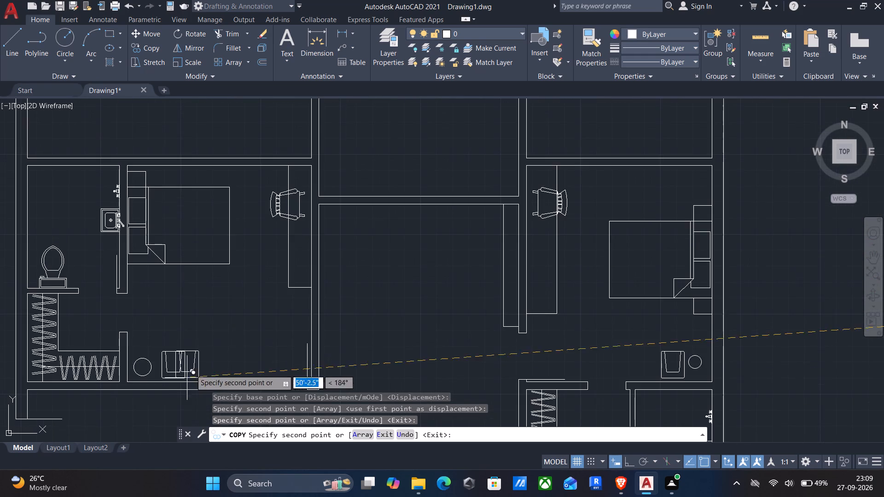
middle_drag(203, 342, 196, 422)
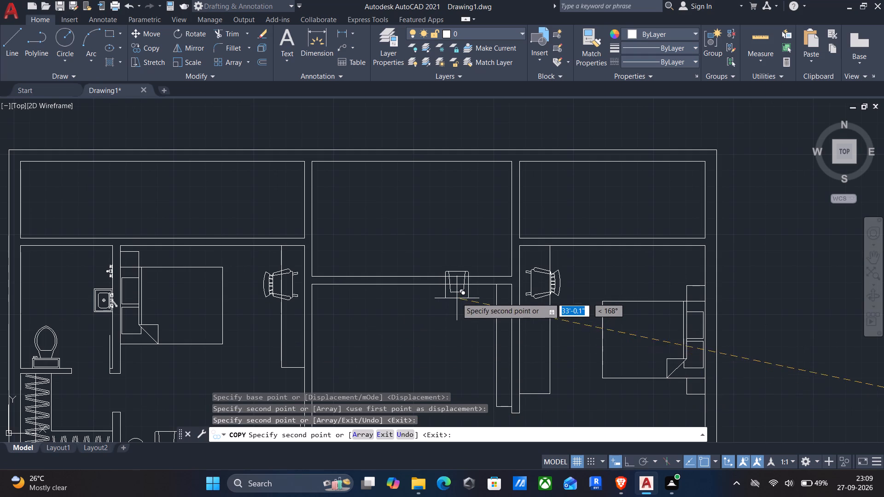
middle_drag(452, 301, 300, 269)
scroll(198, 261, down, 1)
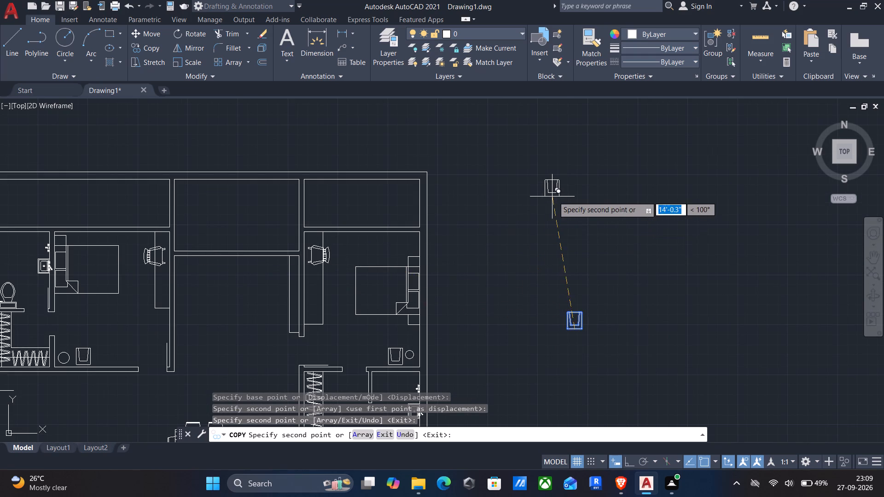
click(555, 208)
key(Escape)
Rotate the new armchair copy freehand clockwise about its lower-left corner so that it sits diagonally.
click(535, 180)
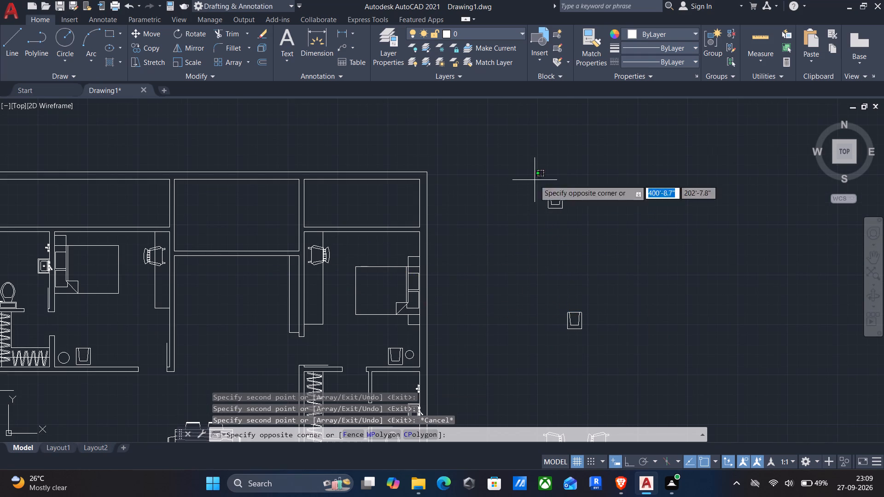
click(582, 228)
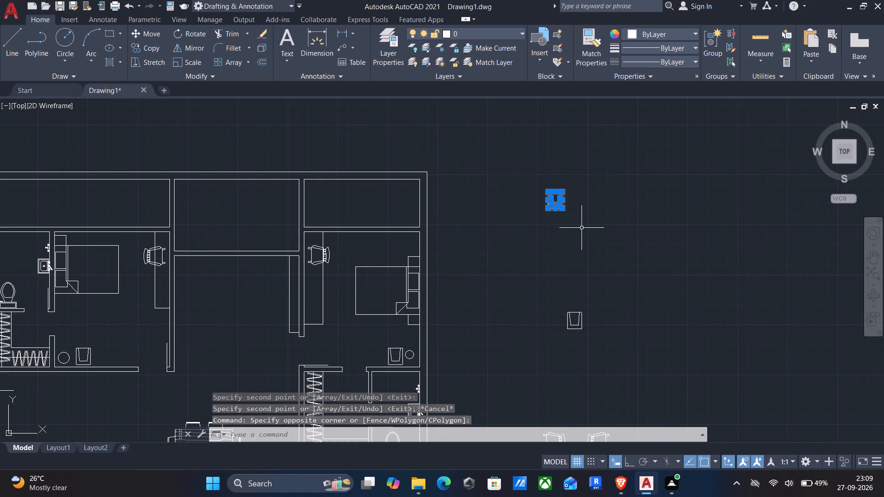
key(r)
key(o)
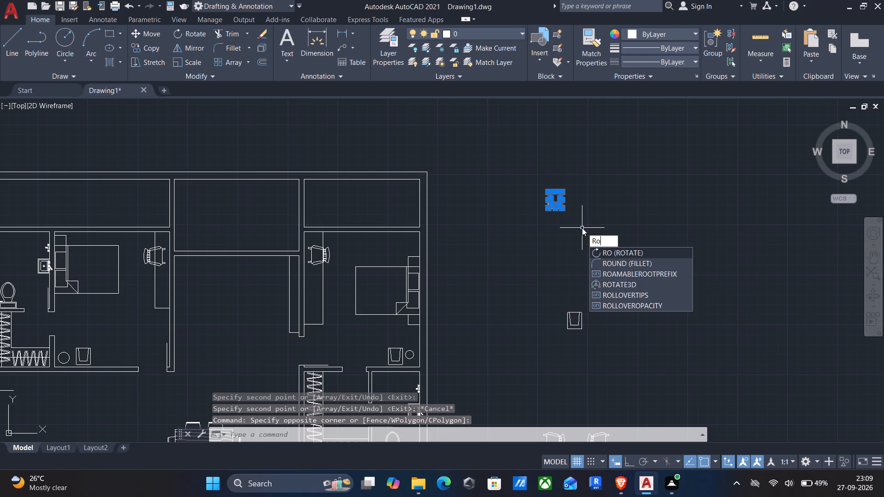
key(Return)
click(547, 210)
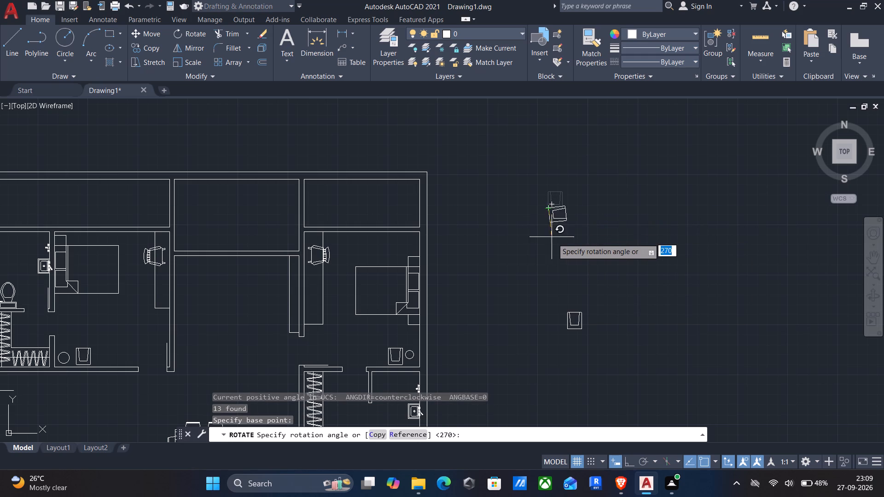
click(600, 244)
Mirror the rotated armchair upward across a horizontal line just above it, with Ortho on, keeping the original.
click(538, 177)
click(628, 250)
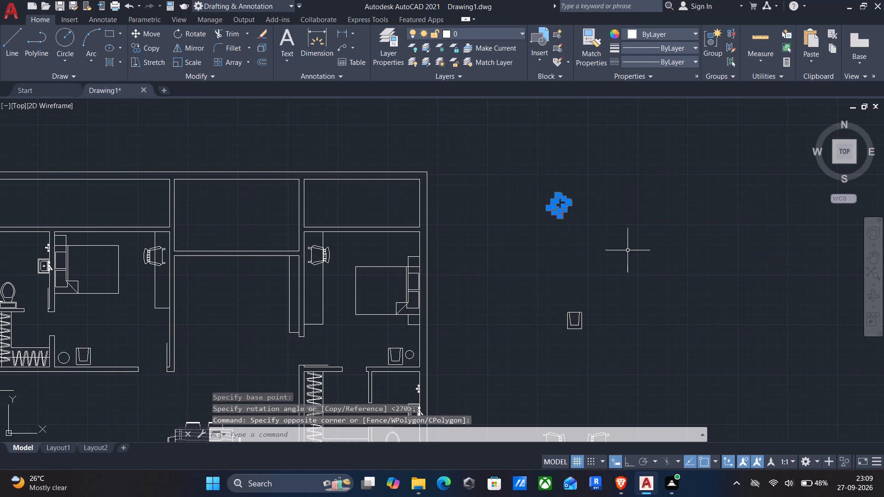
text(mi)
key(Return)
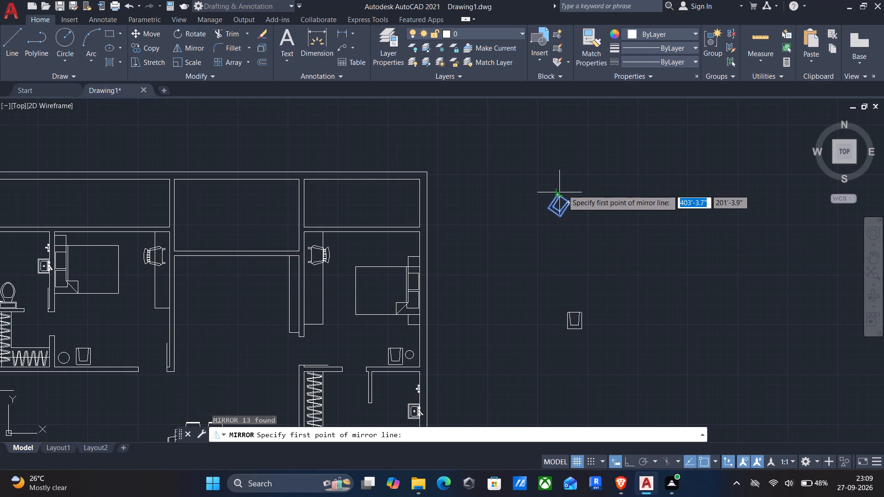
scroll(563, 191, up, 2)
click(563, 188)
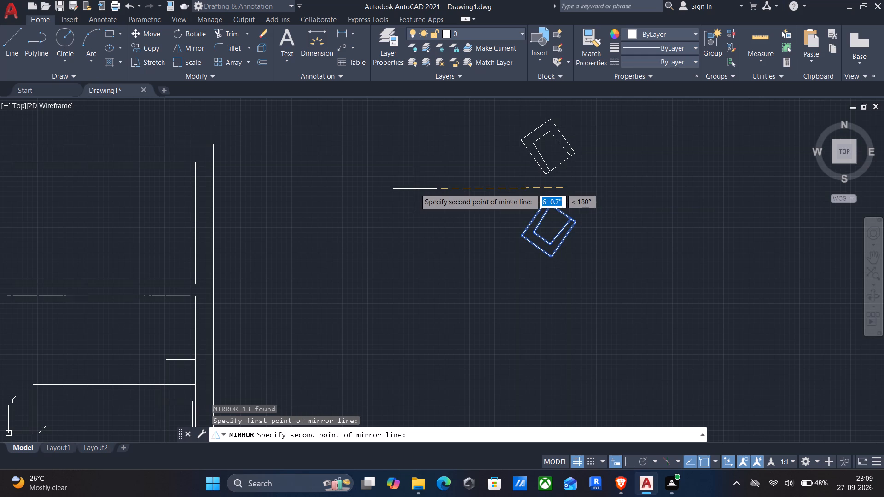
key(F8)
click(388, 196)
key(Return)
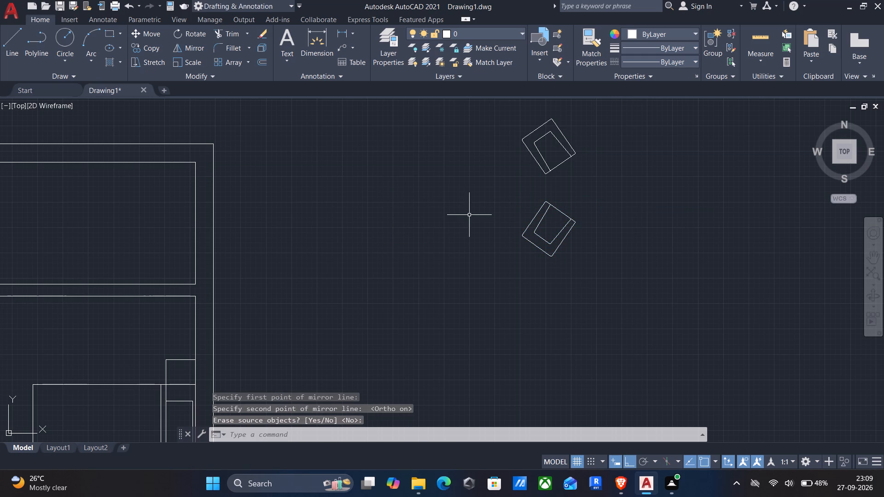
Mirror both rotated armchairs across a vertical line to their east, keeping the originals, to form a group of four.
scroll(470, 215, down, 1)
click(466, 134)
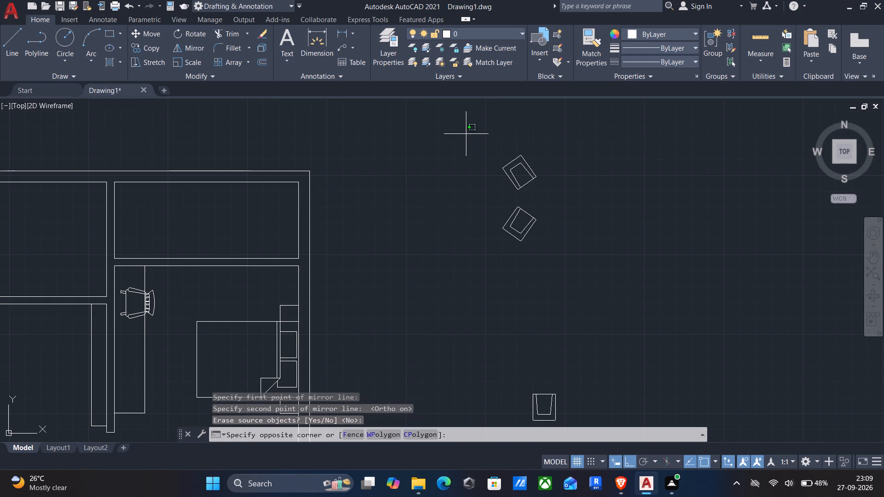
click(582, 321)
key(m)
key(i)
key(Return)
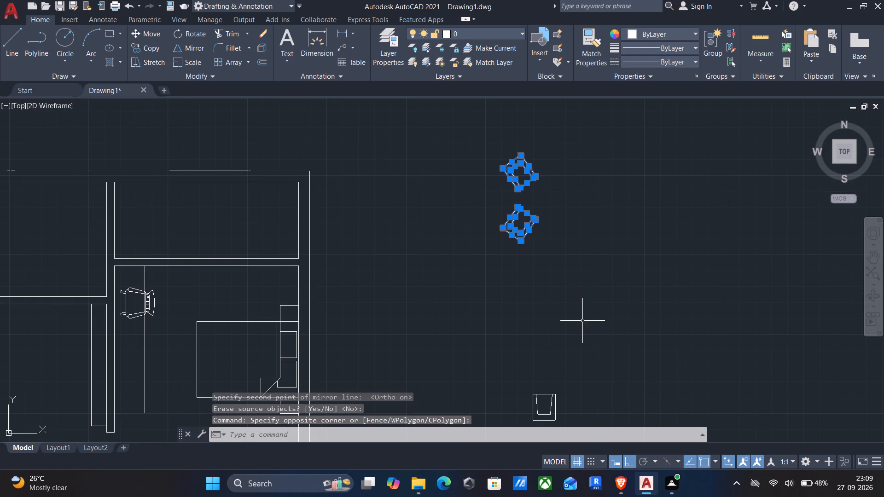
click(555, 152)
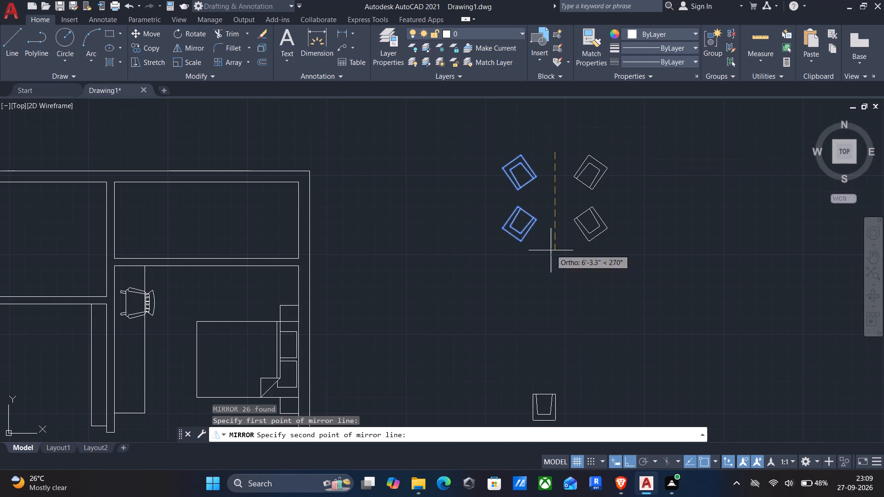
click(551, 268)
key(Return)
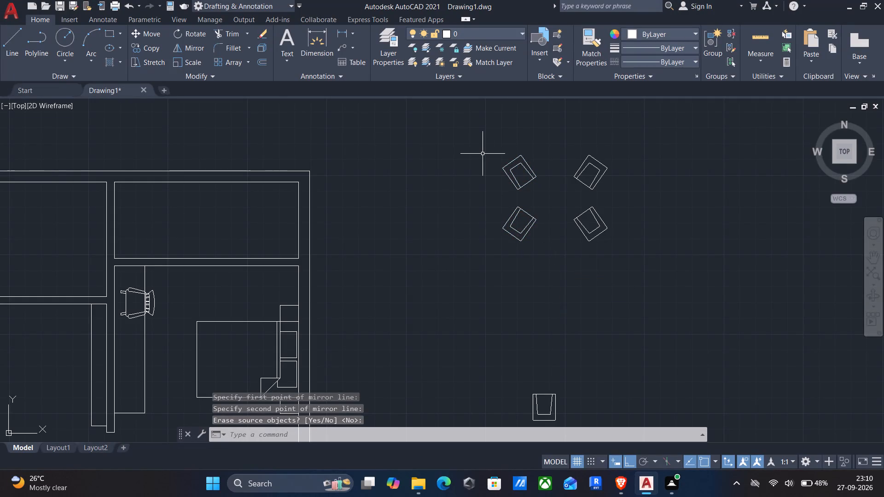
Move the upper two armchairs of the group straight down by about 0'-7", closer to the lower pair.
drag(483, 148, 483, 141)
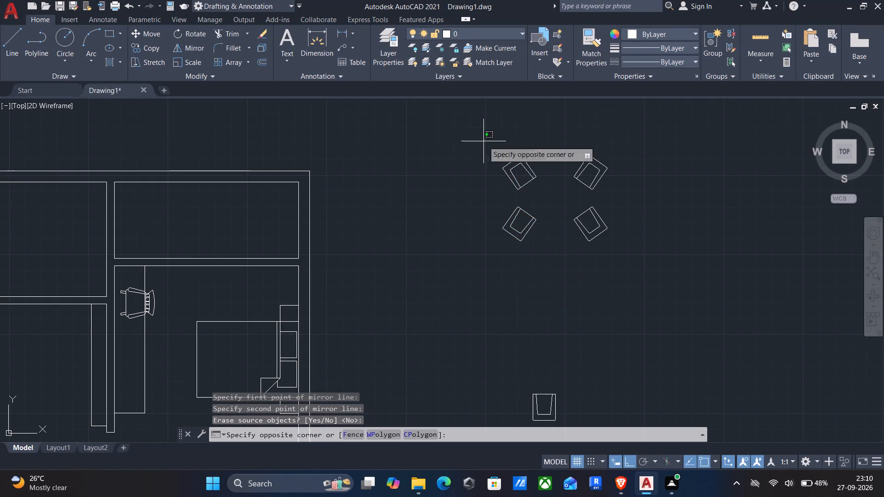
click(624, 203)
key(m)
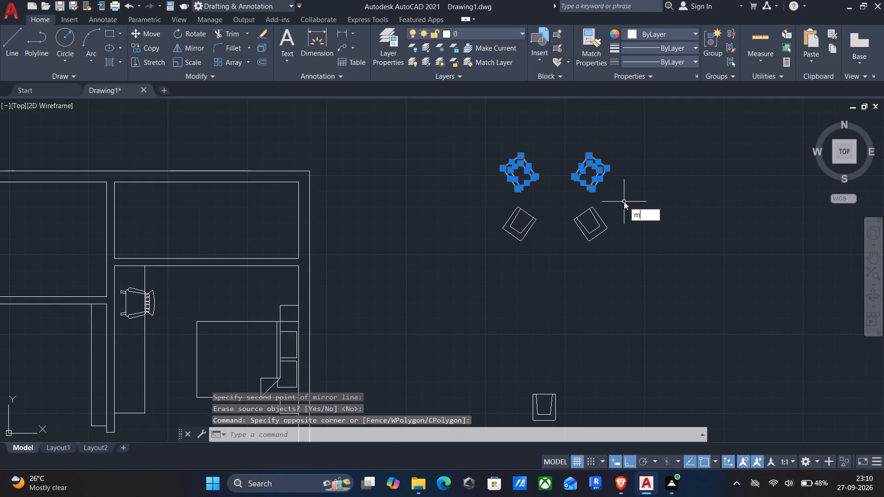
key(Return)
scroll(529, 200, up, 3)
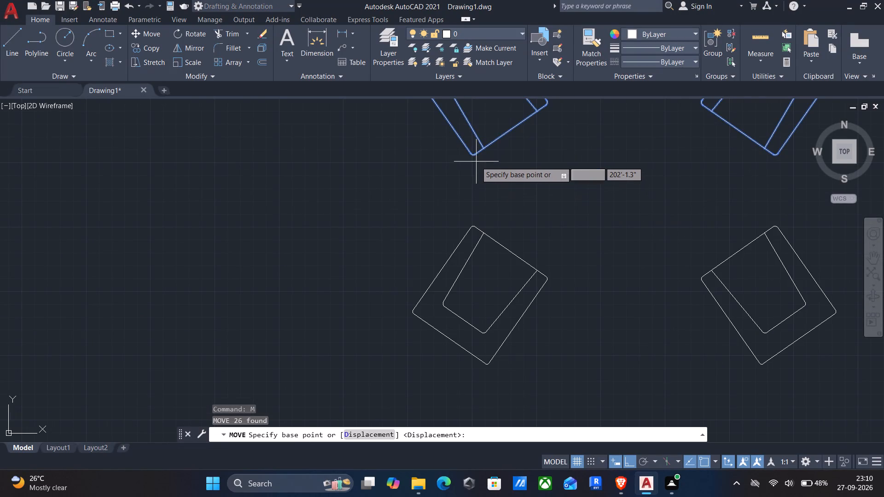
click(474, 156)
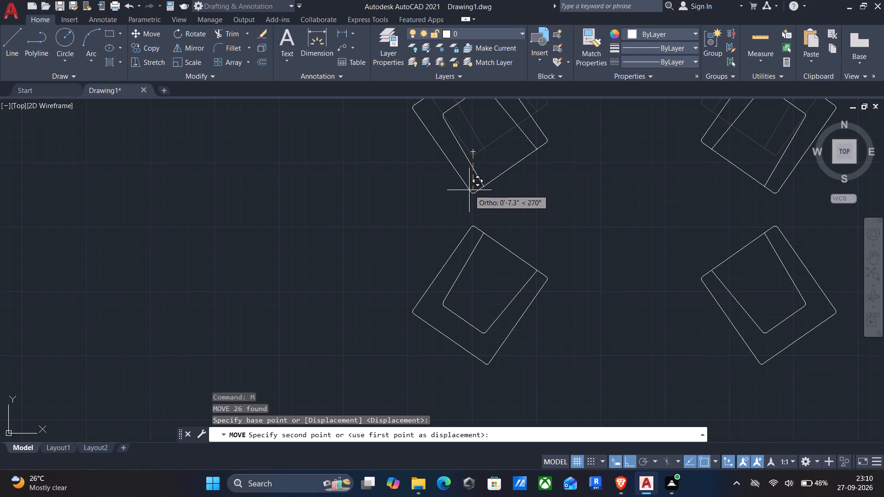
click(470, 193)
Copy the group of four armchairs into the upper middle room of the floor plan, with Ortho off.
scroll(470, 192, down, 3)
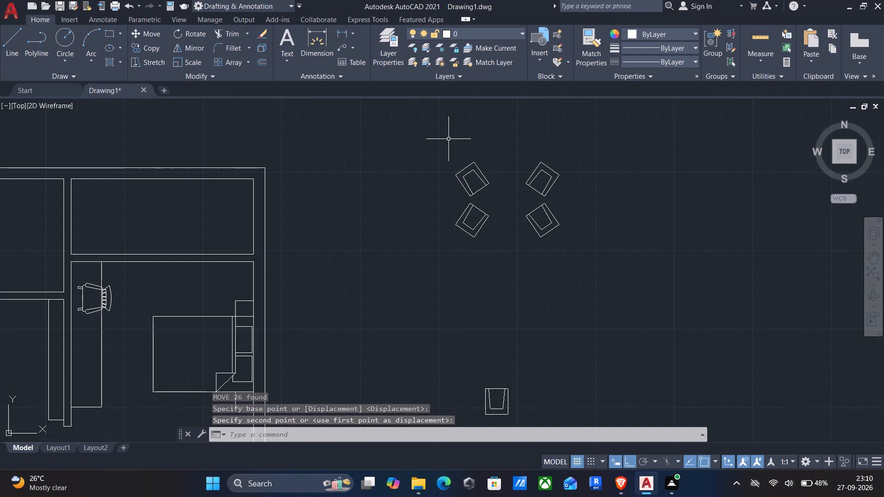
click(448, 140)
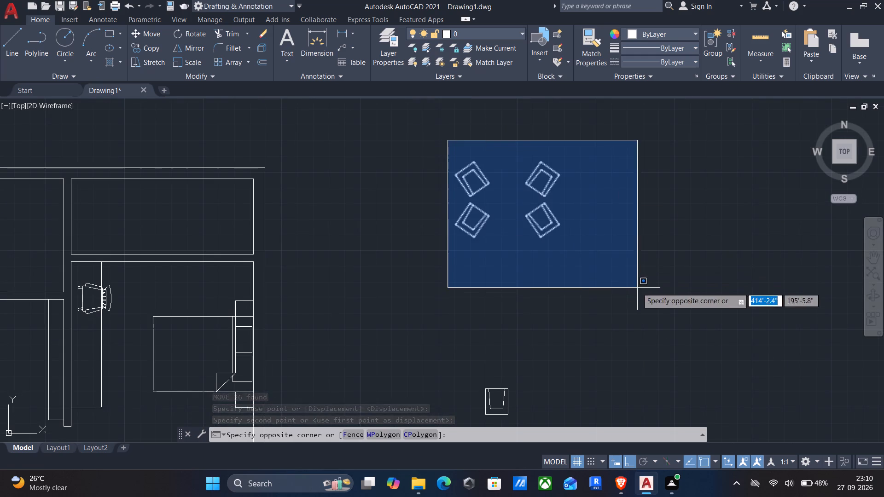
click(637, 288)
key(c)
key(o)
key(Return)
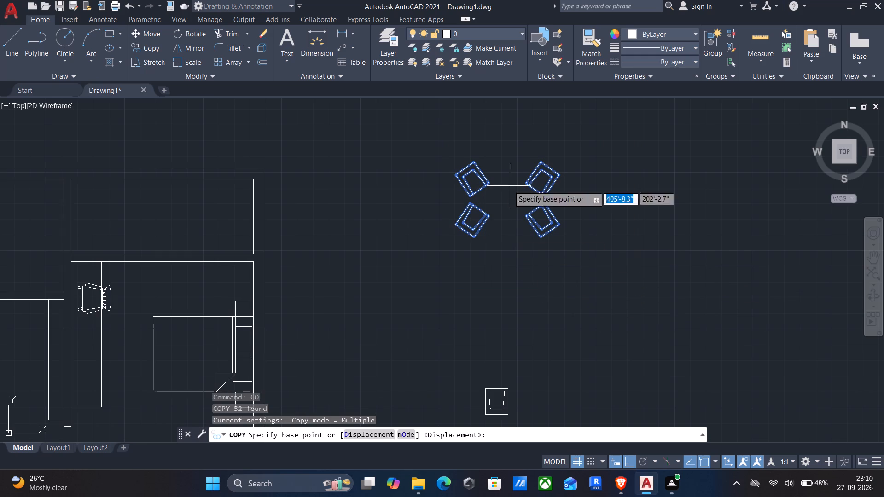
click(473, 240)
middle_drag(264, 239, 316, 267)
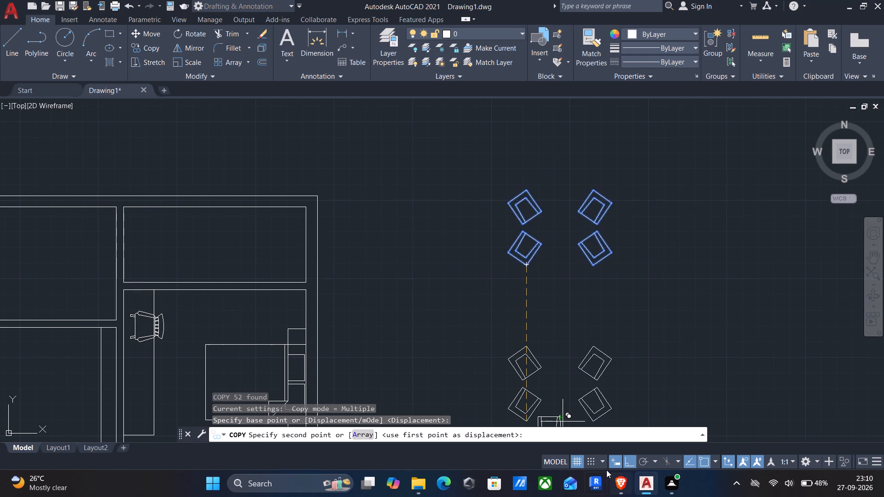
click(627, 460)
middle_drag(337, 328, 475, 319)
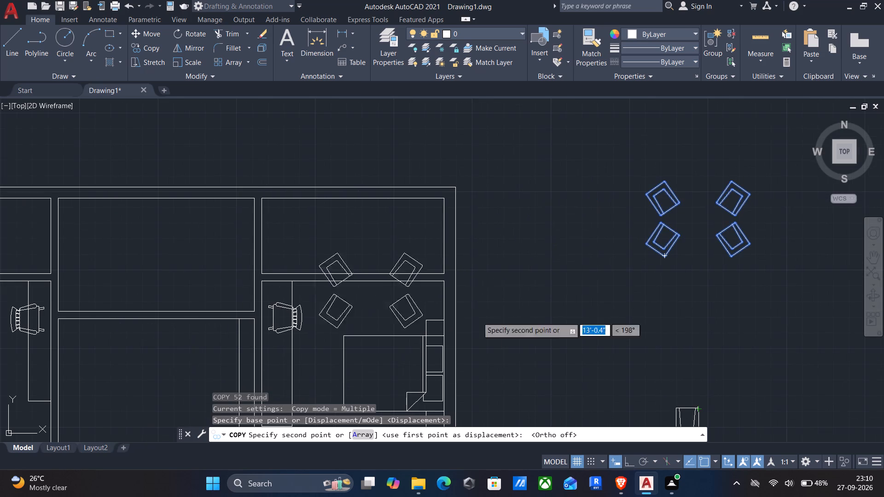
middle_drag(180, 277, 328, 295)
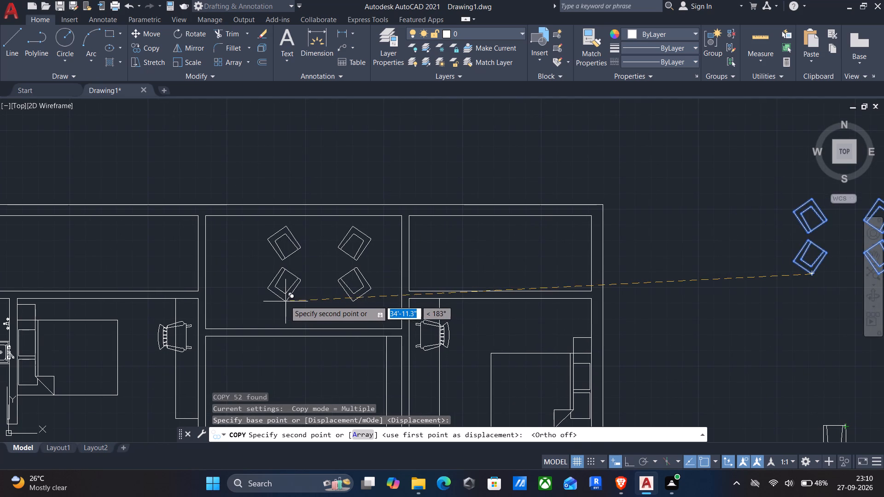
scroll(277, 325, up, 2)
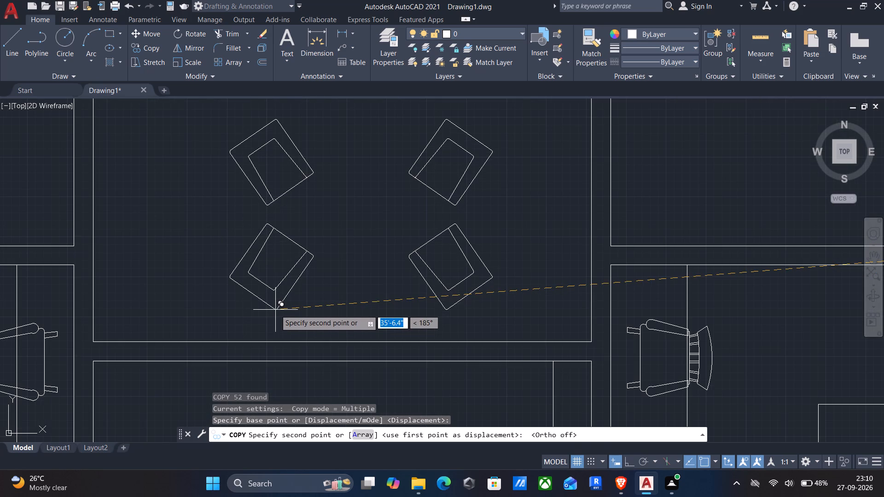
click(270, 312)
scroll(286, 308, down, 2)
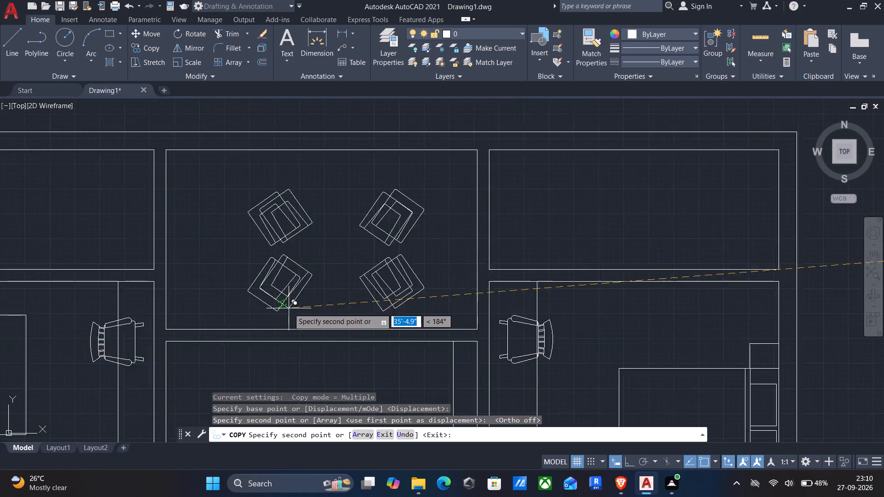
key(Return)
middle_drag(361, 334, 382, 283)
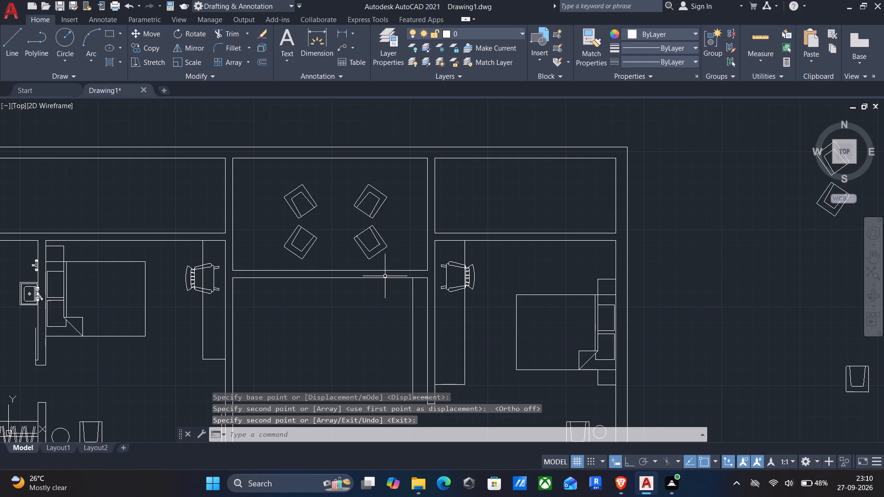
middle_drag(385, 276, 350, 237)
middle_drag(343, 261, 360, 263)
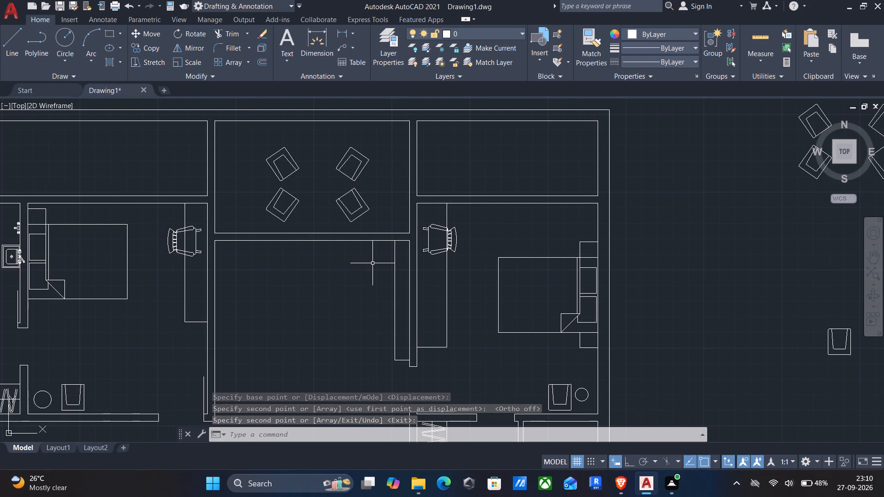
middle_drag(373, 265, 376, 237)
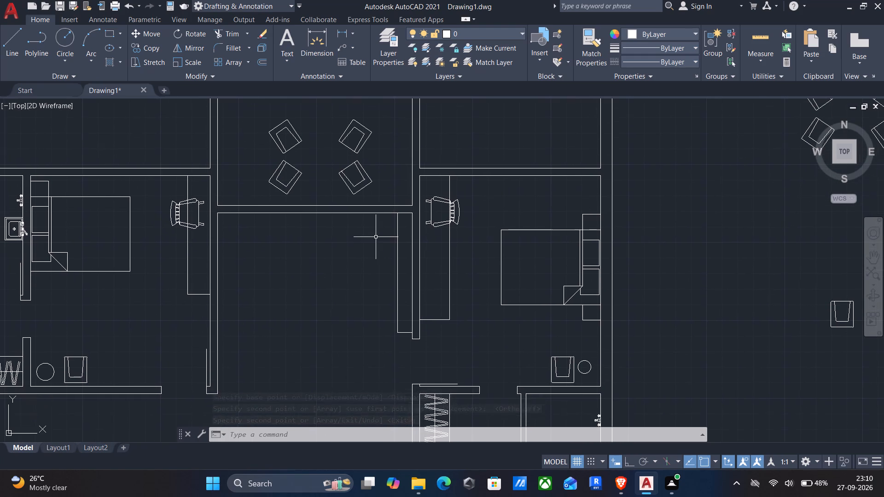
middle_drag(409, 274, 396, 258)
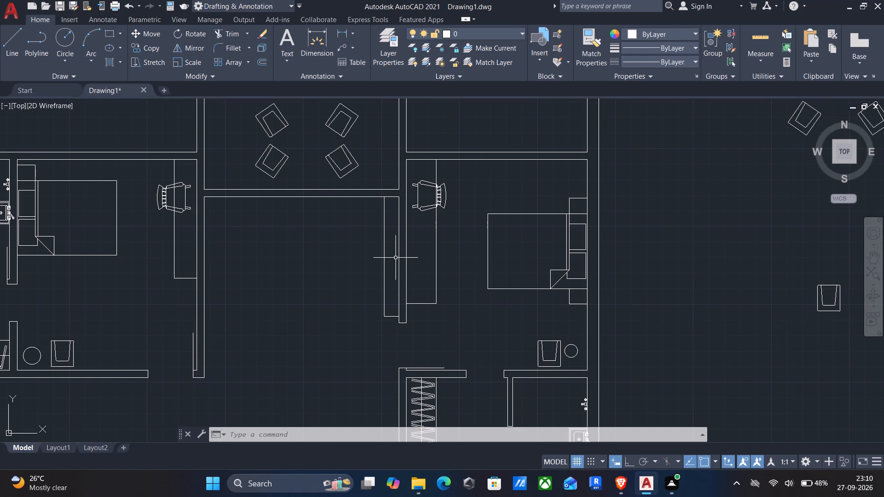
Draw a rectangle about 1'-7" wide by 1'-8" high just east of the lower armchairs of the group outside the floor plan.
scroll(459, 279, down, 2)
middle_drag(477, 289, 245, 248)
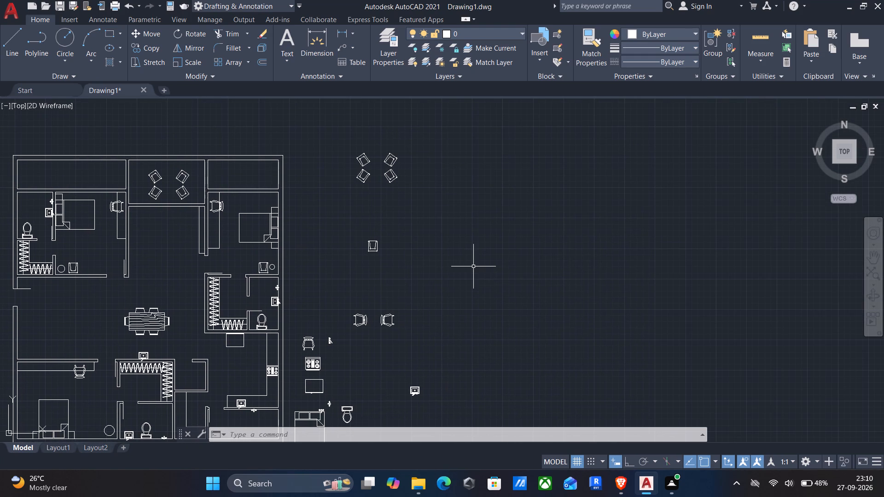
text(rec)
key(Return)
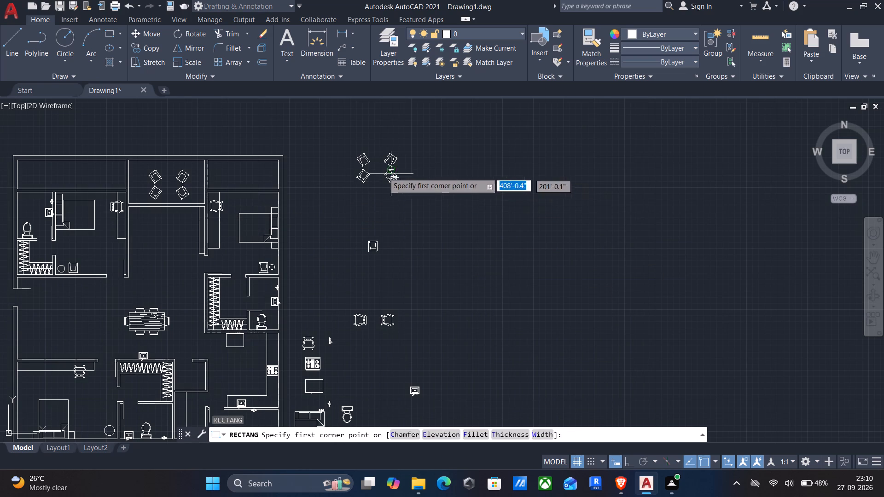
scroll(368, 169, up, 3)
scroll(414, 185, up, 2)
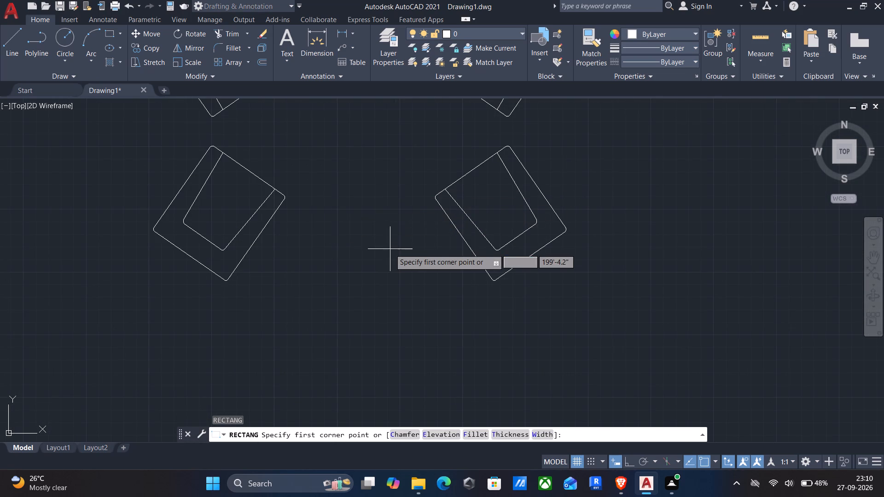
scroll(390, 249, down, 1)
middle_drag(401, 250, 303, 199)
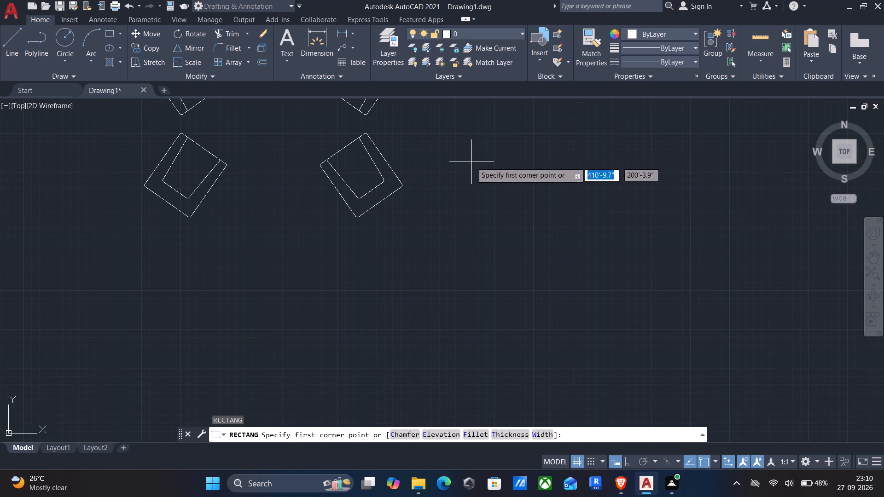
click(471, 162)
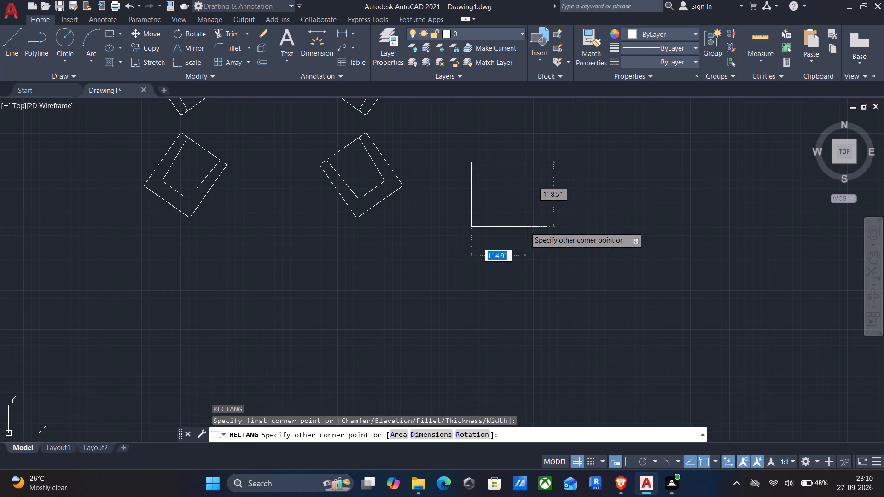
click(532, 226)
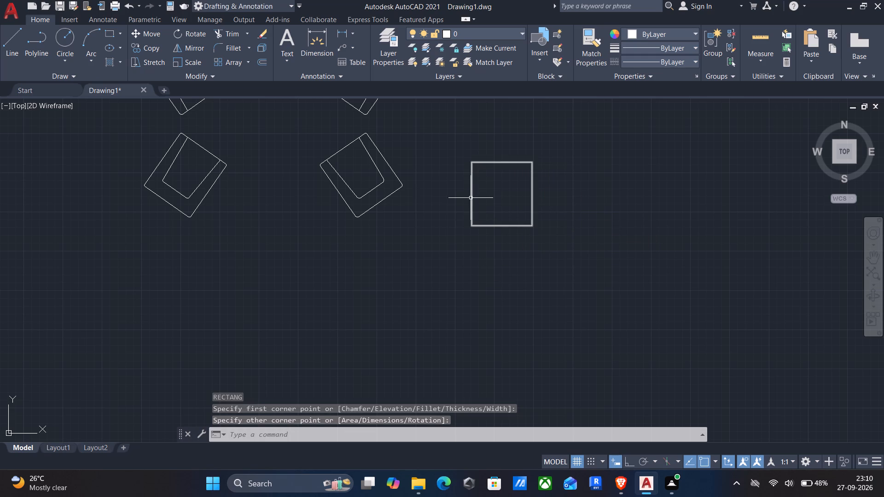
Explode the new rectangle into separate lines.
click(443, 146)
click(602, 300)
key(x)
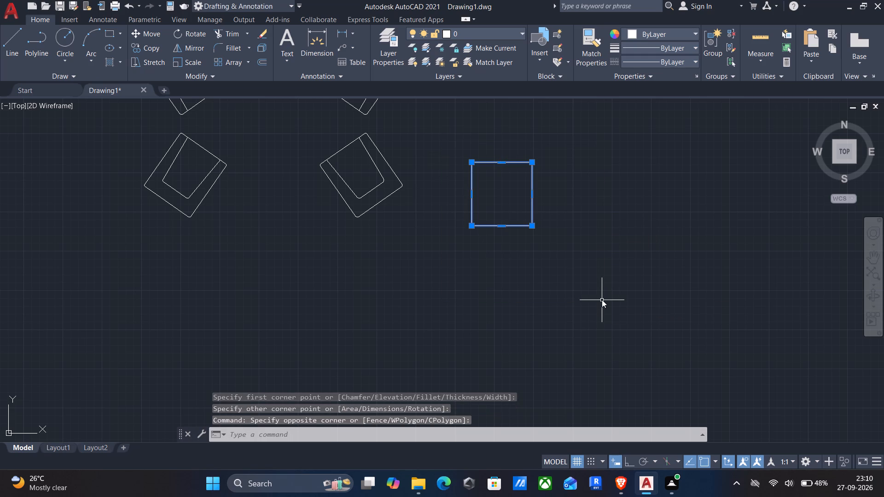
key(Return)
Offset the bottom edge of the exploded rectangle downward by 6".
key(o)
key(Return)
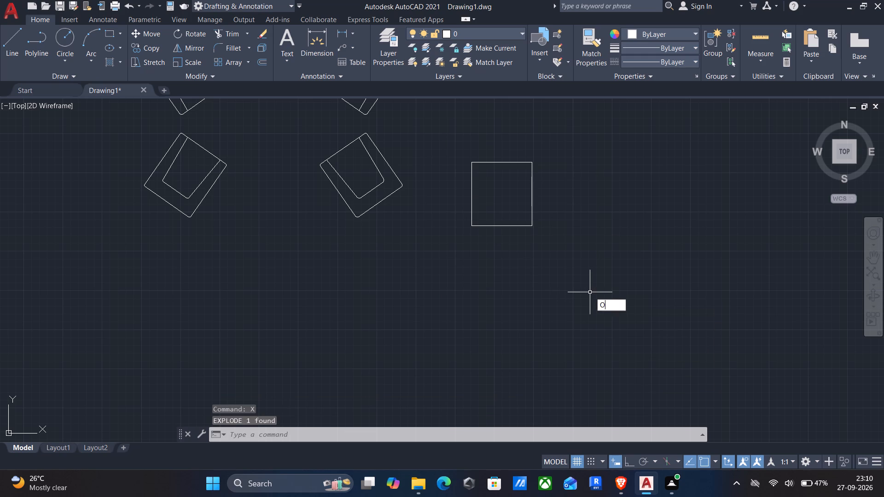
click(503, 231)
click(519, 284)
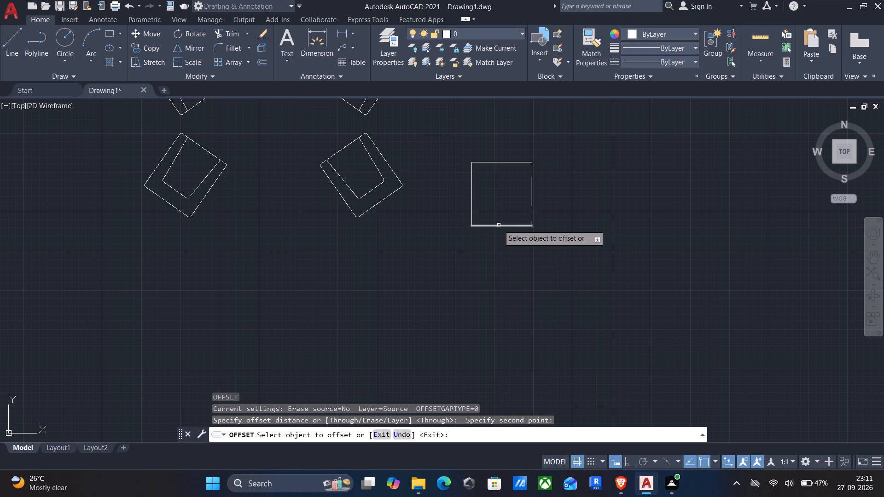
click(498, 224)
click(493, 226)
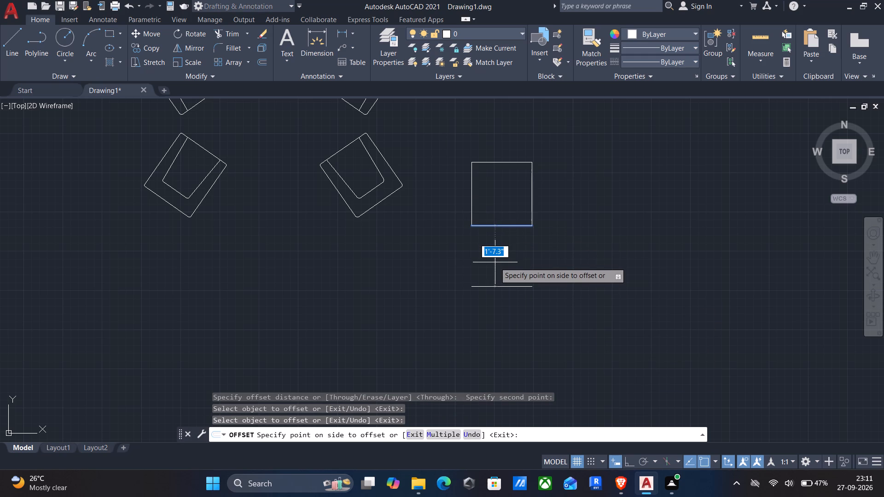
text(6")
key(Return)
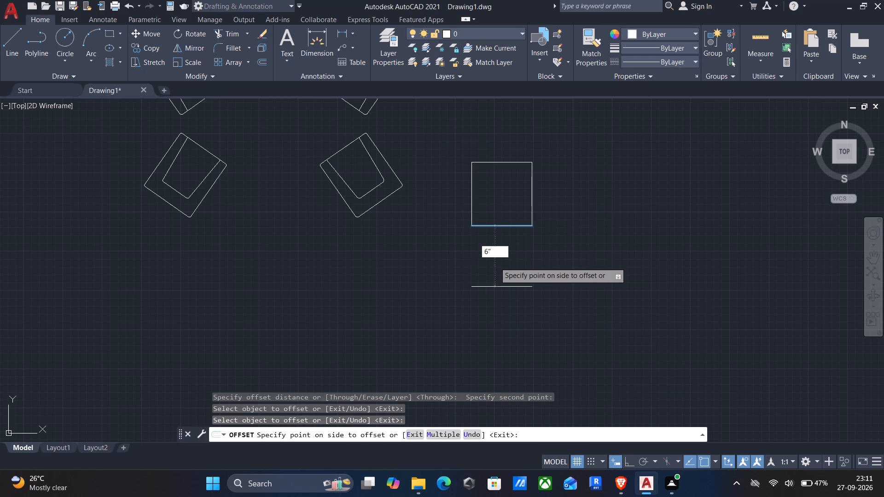
Offset the left, right and bottom edges of the rectangle outward by 4" each.
click(472, 198)
text(4")
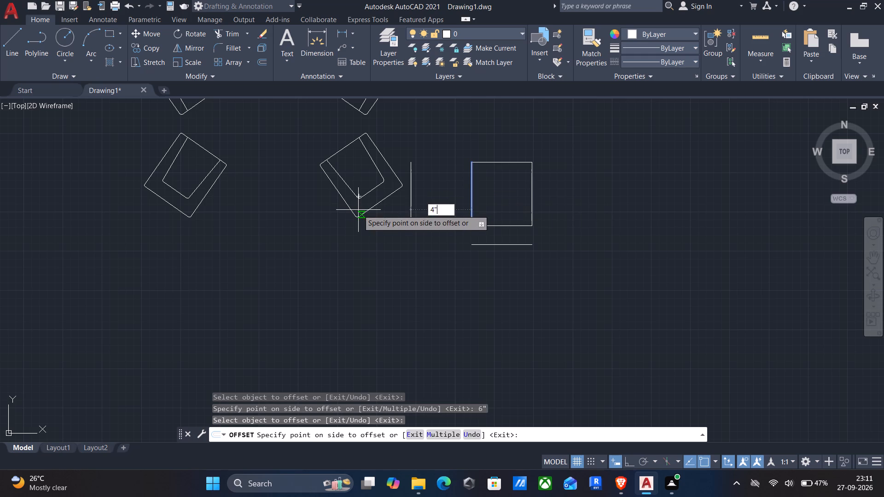
key(Return)
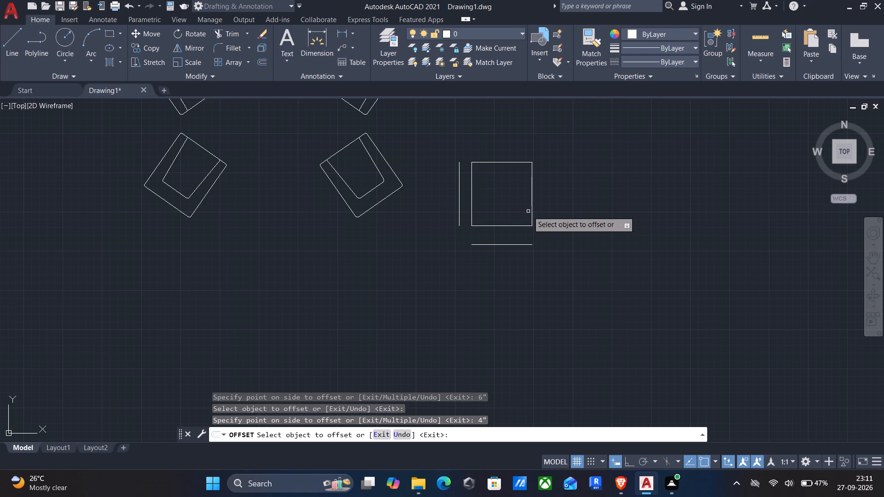
click(533, 199)
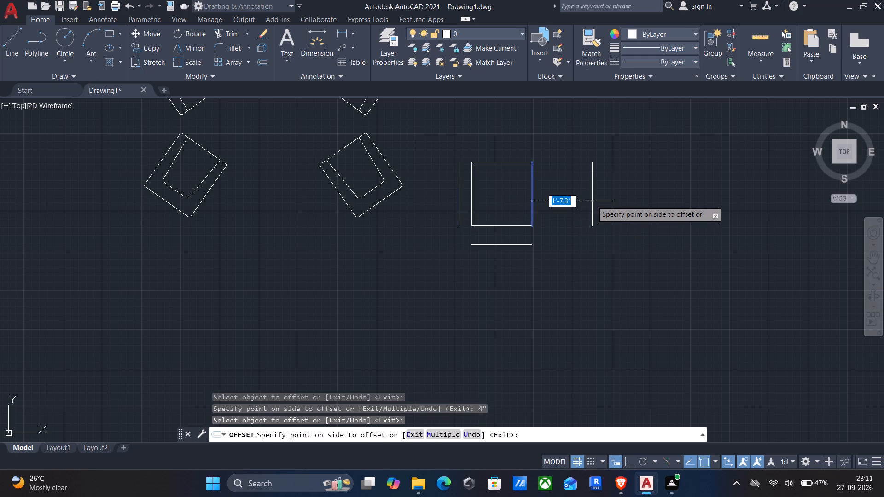
text(4")
key(Return)
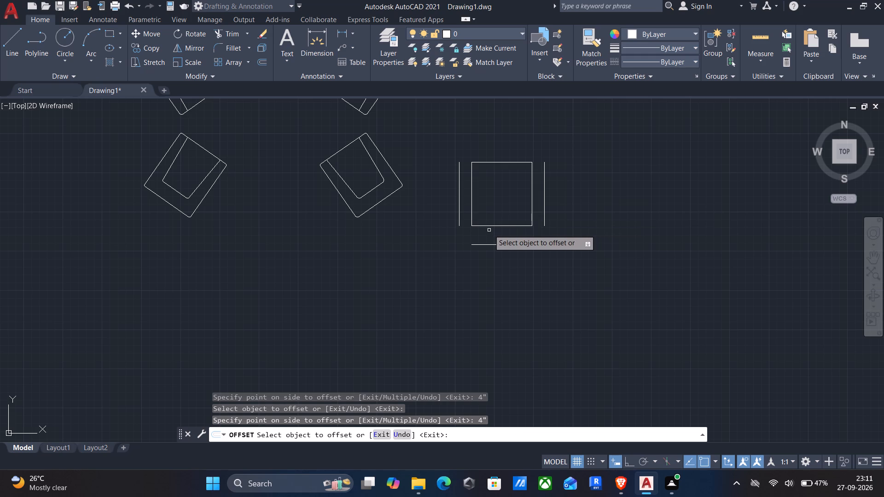
click(488, 225)
key(4)
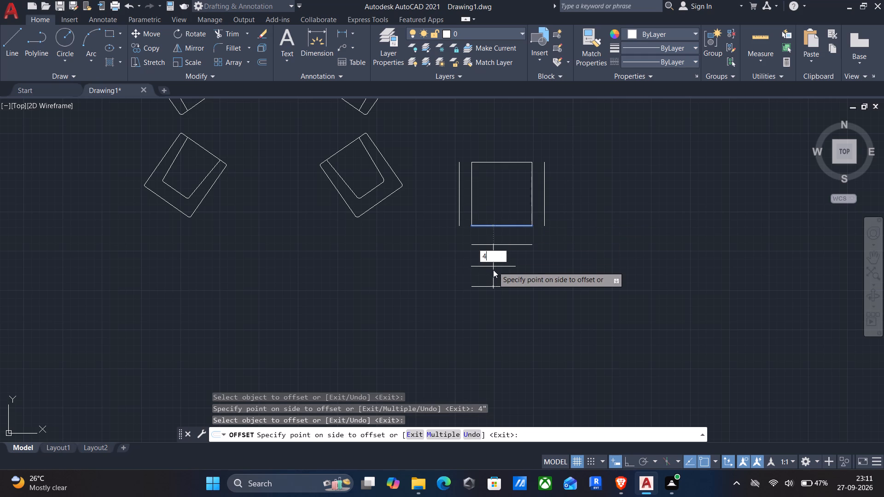
key(shift+quotedbl)
key(Return)
key(Return)
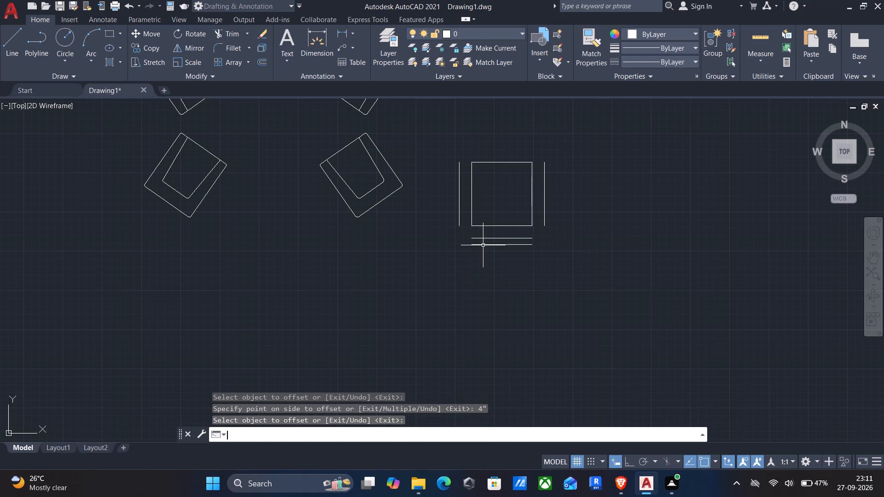
Fillet the 4" bottom offset line with both side offset lines at a 0'-2" radius, forming the chair's outer frame.
key(f)
key(Return)
click(484, 239)
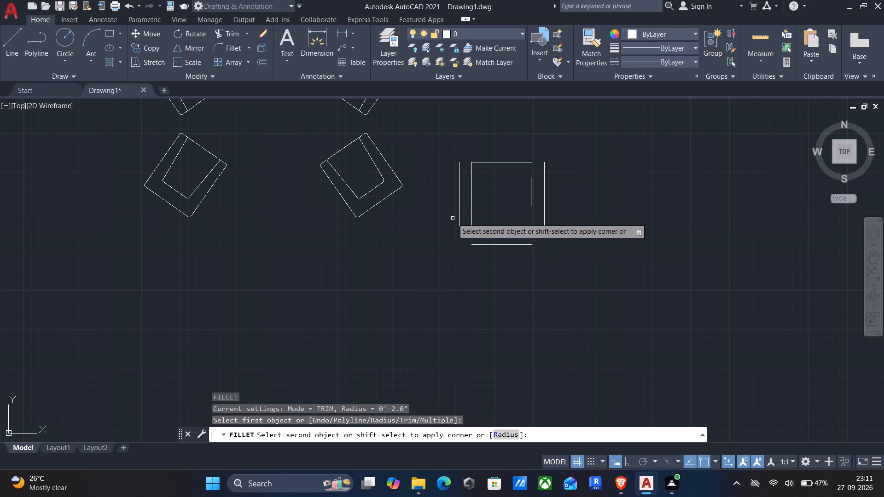
click(460, 214)
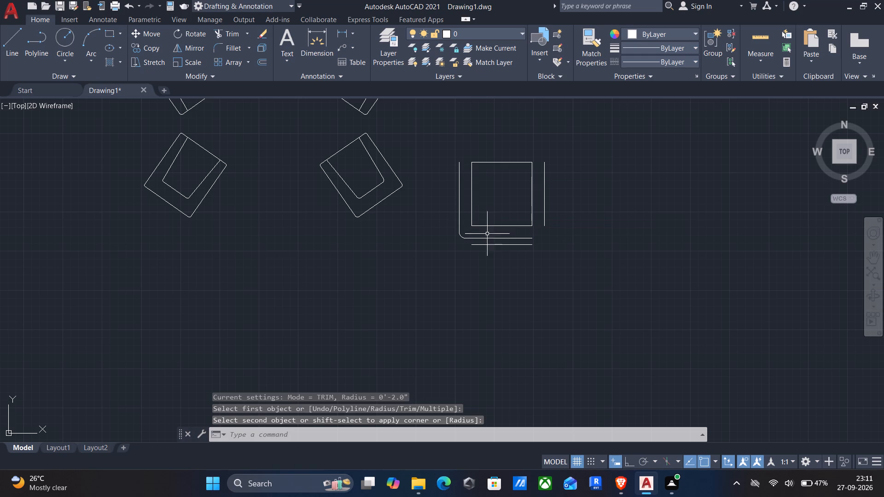
key(Return)
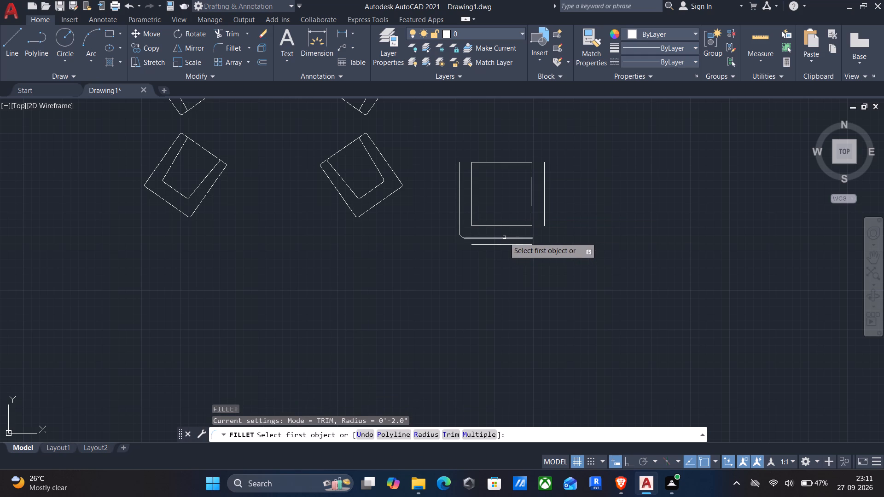
click(504, 237)
click(545, 200)
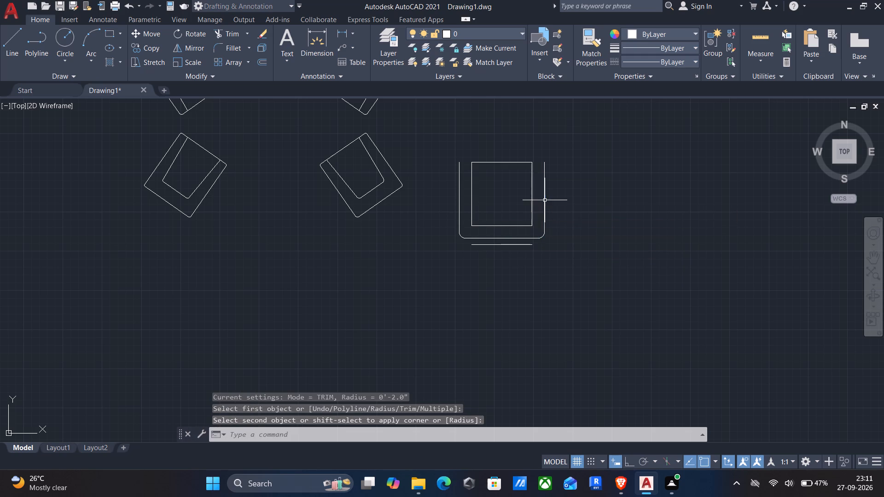
Fillet the two lower corners of the inner seat rectangle at a 0'-2" radius.
key(Return)
click(500, 225)
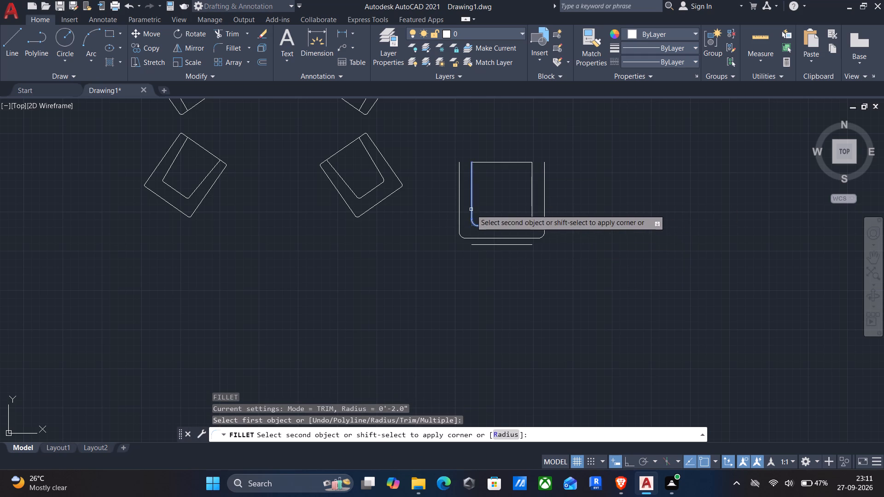
click(471, 209)
key(Return)
click(511, 225)
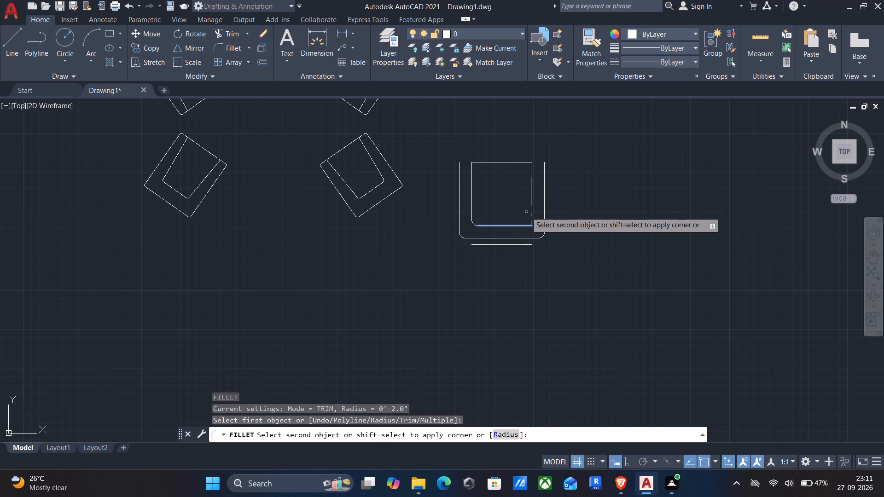
click(530, 205)
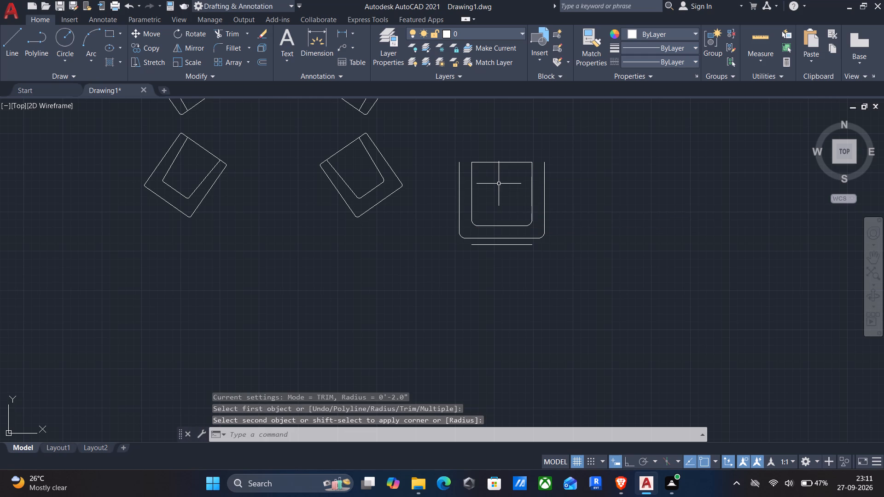
Draw a 4" horizontal line from the midpoint of each seat side out to the adjacent frame line to close the armrests.
key(l)
key(Return)
scroll(462, 199, up, 2)
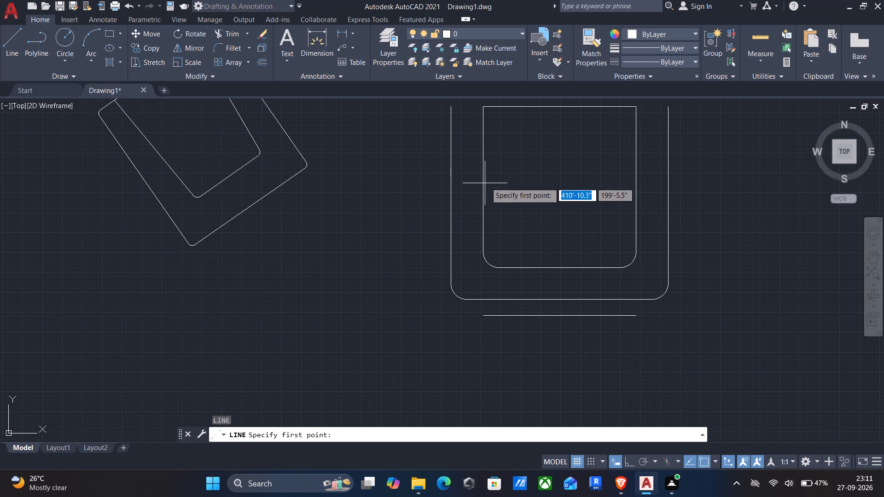
click(483, 181)
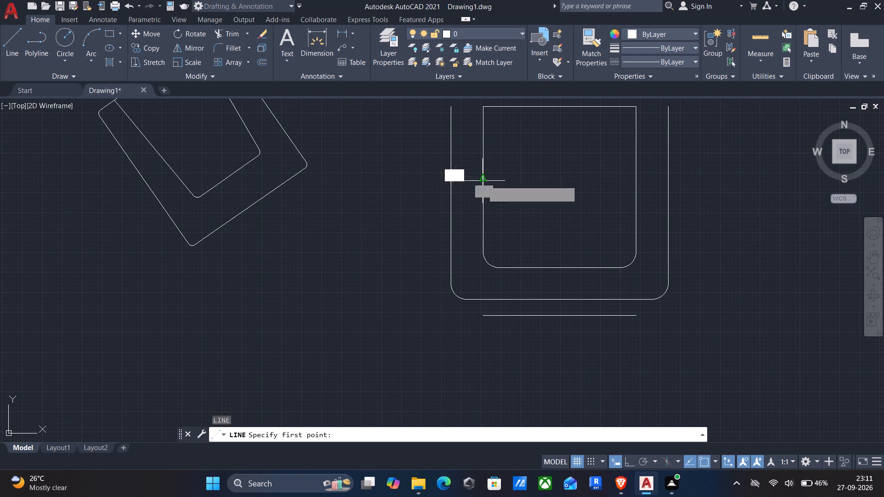
click(452, 176)
key(Return)
key(Return)
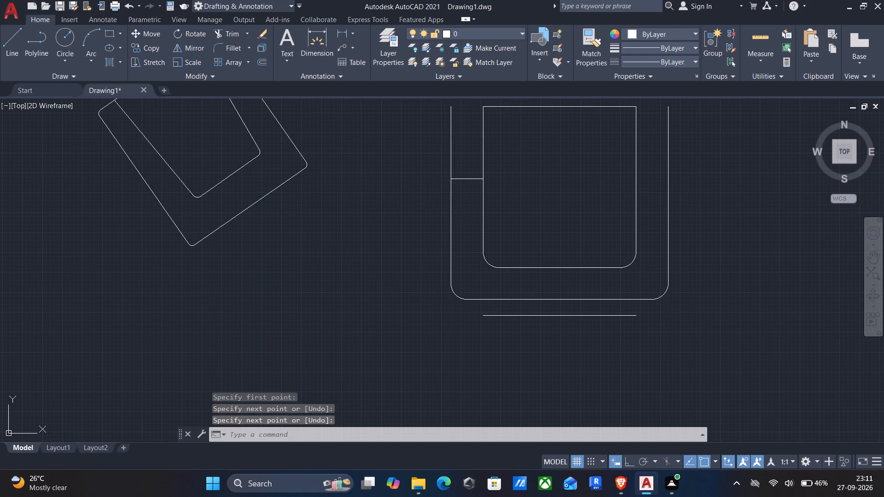
click(638, 181)
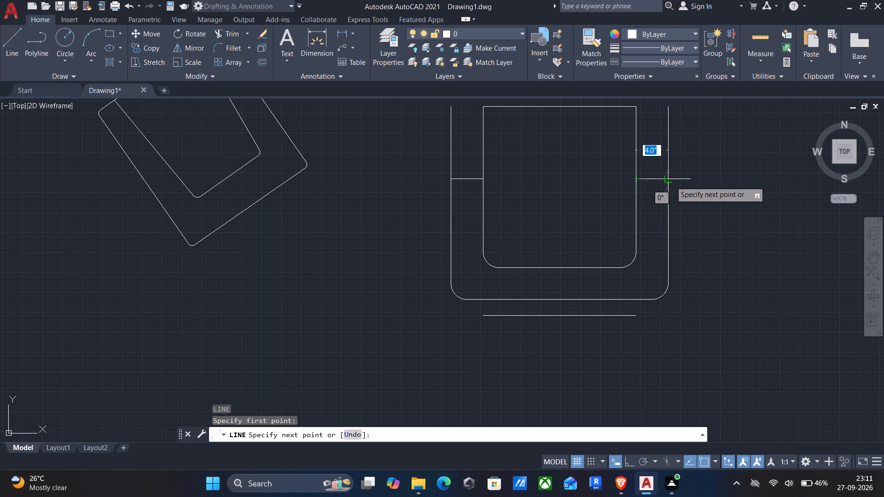
click(671, 181)
key(Return)
Trim the frame lines above both armrest ends and remove the leftover offset line below the chair.
text(tr)
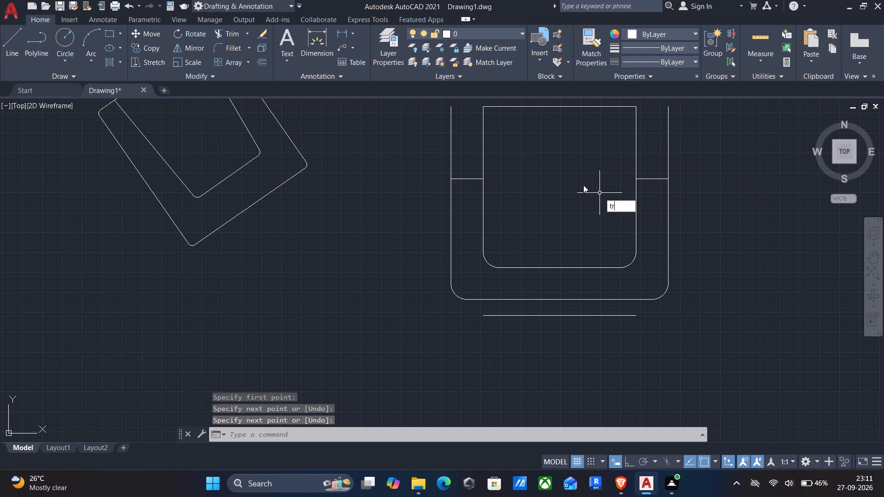
key(Return)
drag(472, 155, 361, 173)
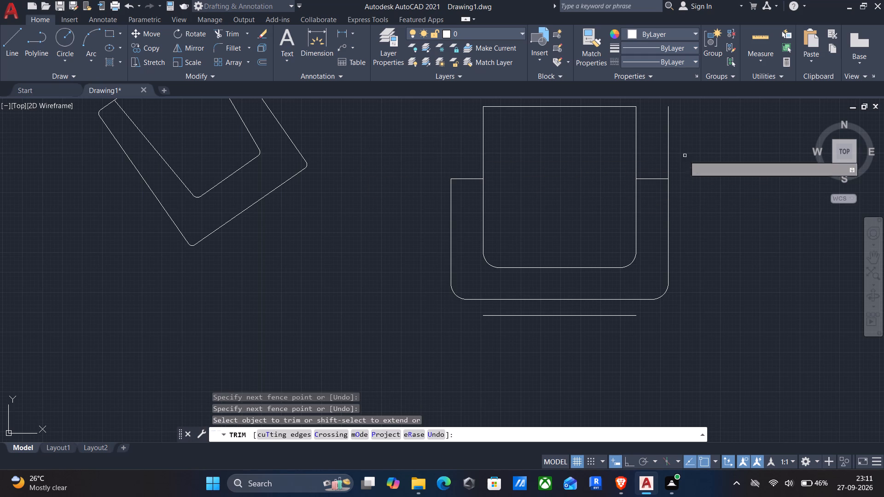
drag(663, 158, 682, 151)
scroll(683, 152, down, 2)
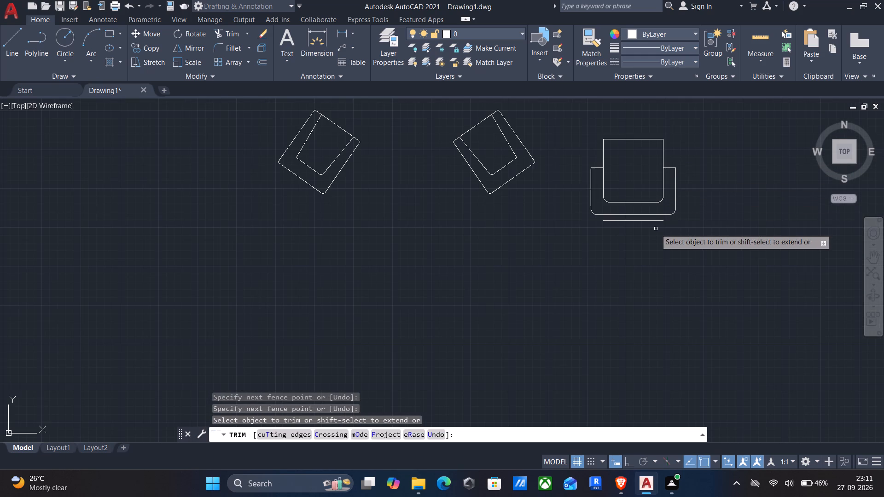
click(643, 222)
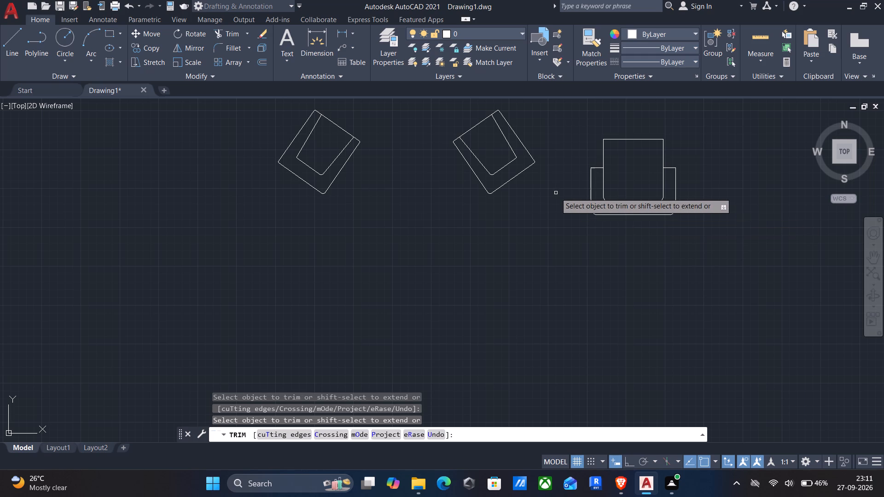
key(Return)
Fillet the two upper corners of the chair's seat at a 0'-2" radius.
middle_drag(554, 193, 507, 256)
key(f)
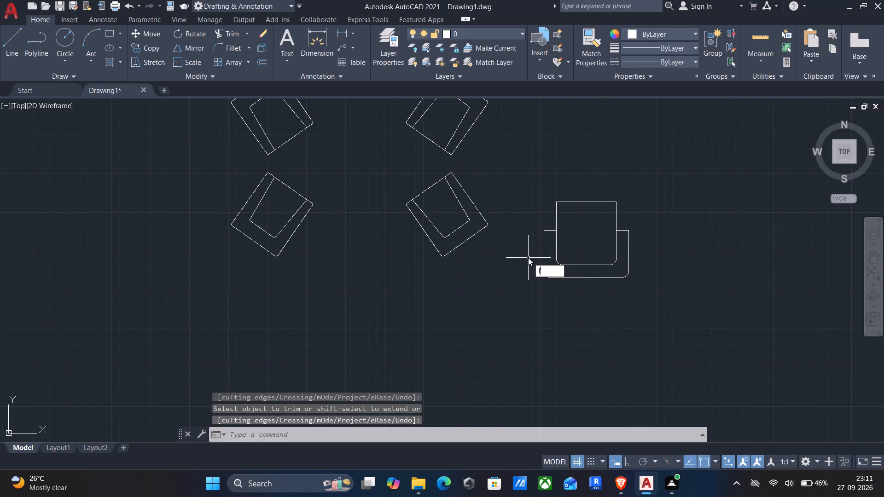
key(Return)
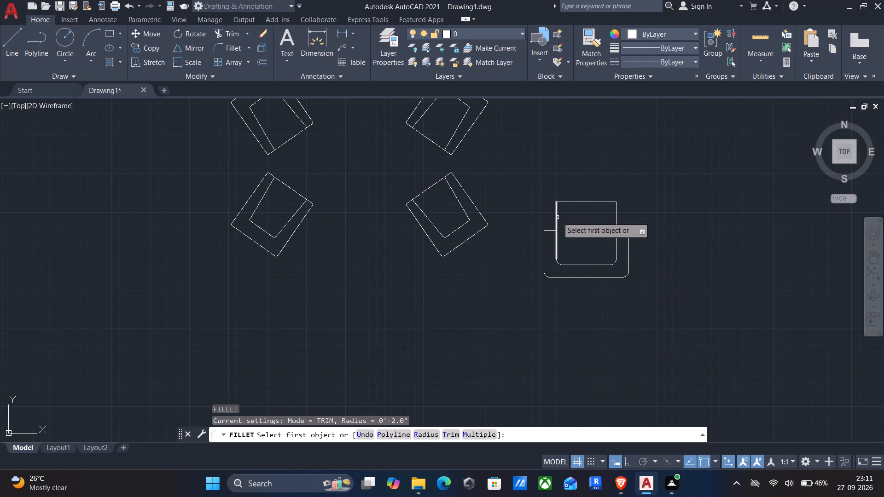
click(558, 217)
click(570, 203)
key(Return)
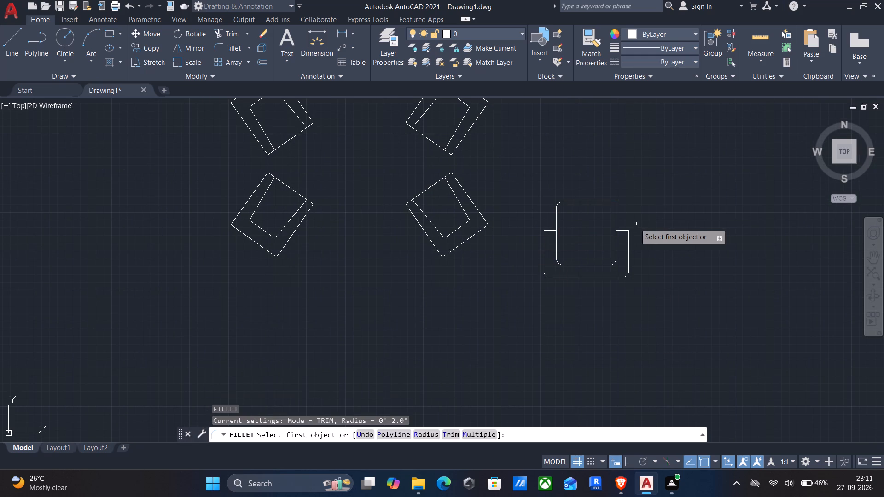
click(616, 220)
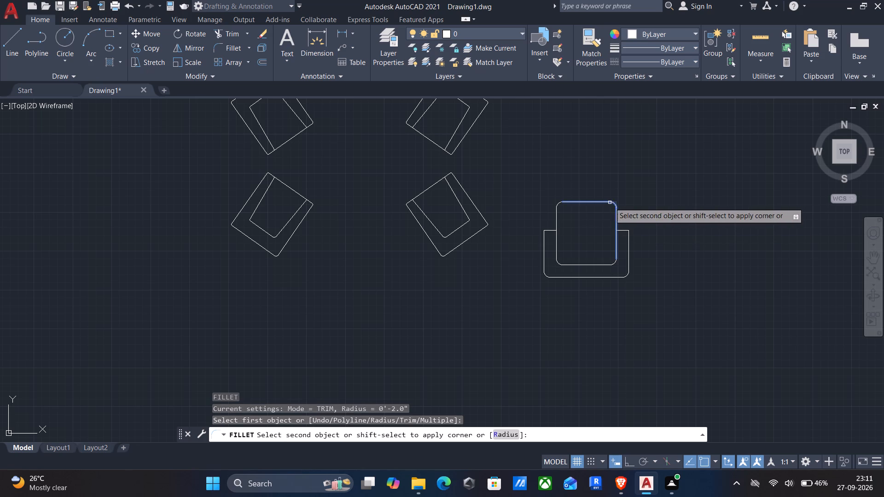
click(609, 202)
Fillet the outer and inner top corners of the chair's left armrest at a 0'-2" radius to round its end.
middle_drag(598, 244, 480, 261)
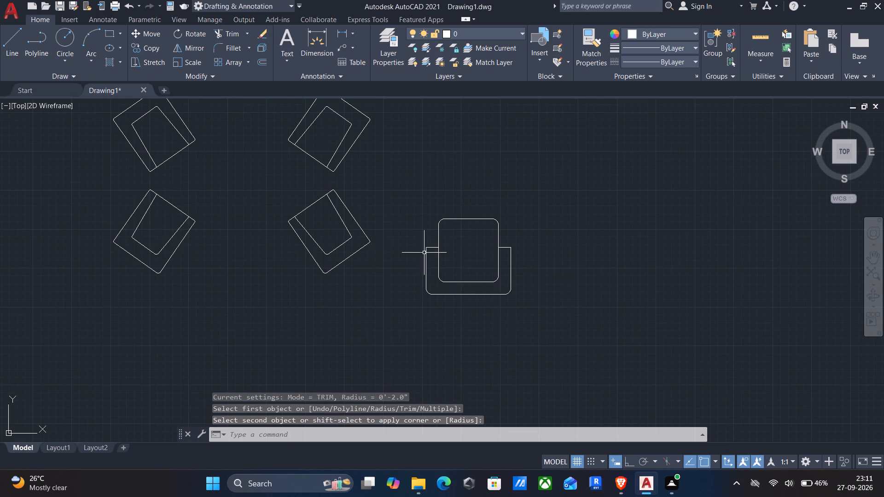
scroll(427, 255, up, 3)
key(Return)
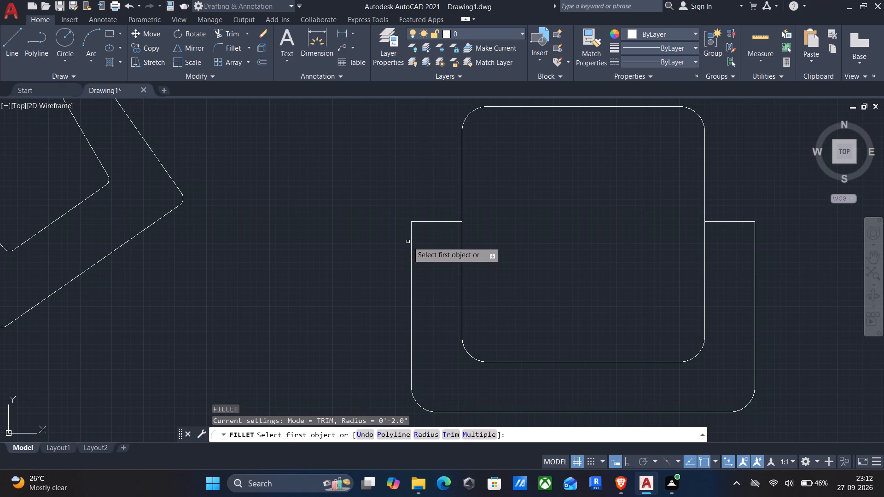
click(411, 243)
click(423, 222)
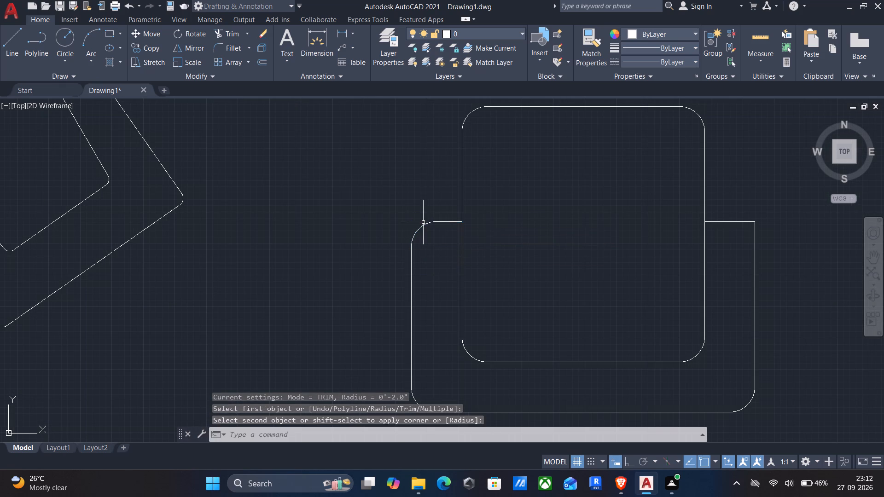
key(Return)
click(464, 237)
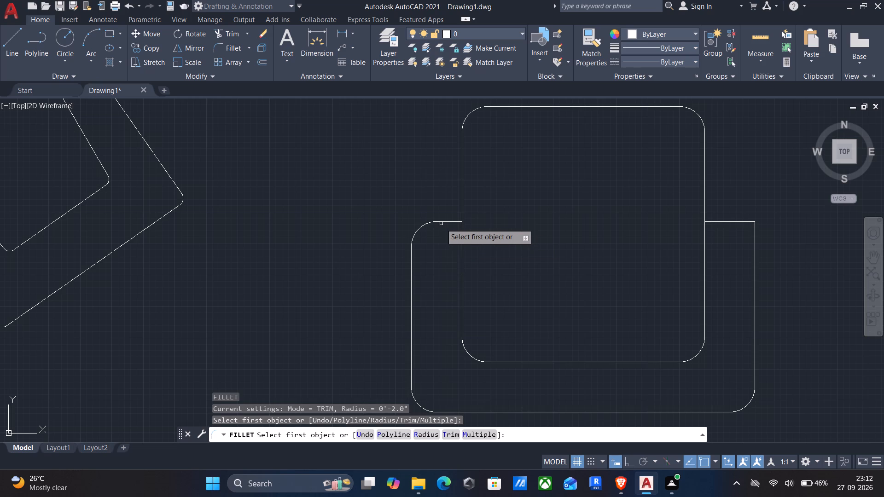
click(463, 239)
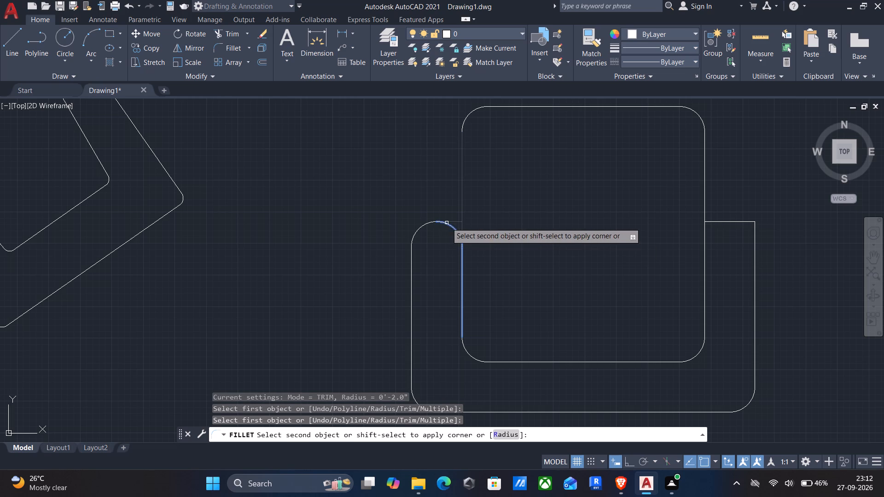
click(446, 222)
Fillet the right armrest's top line with the seat's right side at a 0'-2" radius.
key(Return)
middle_drag(544, 248, 361, 238)
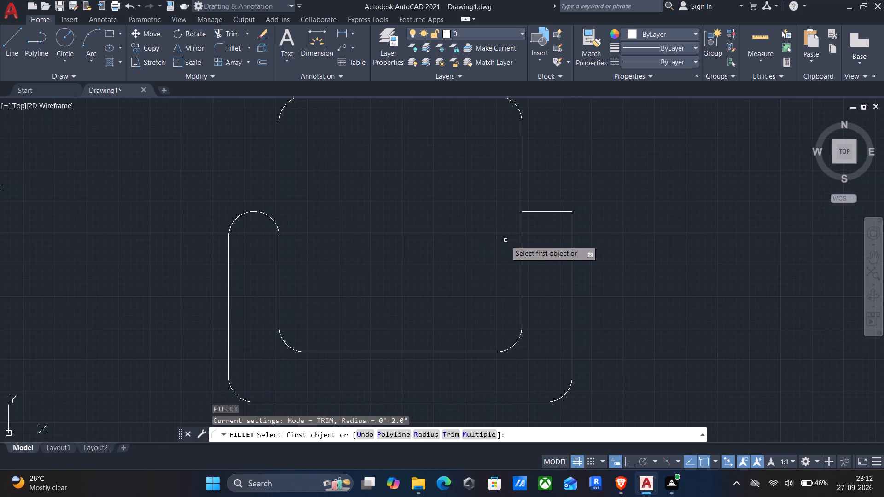
click(520, 242)
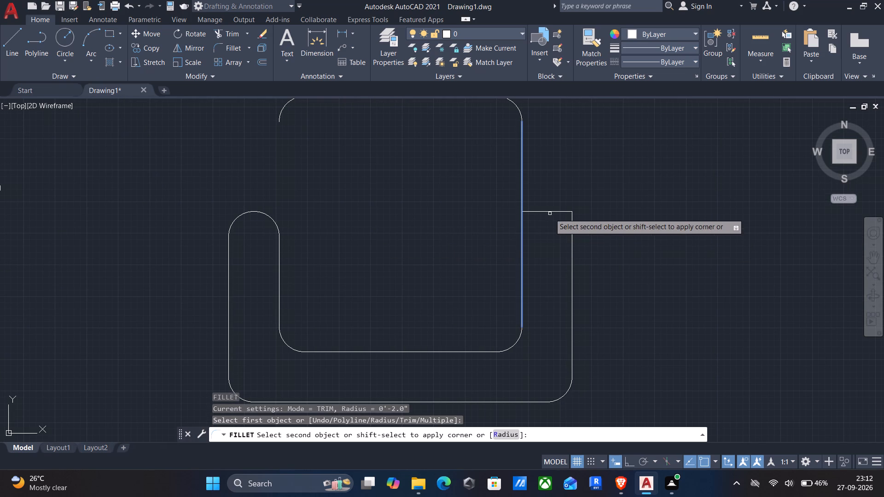
click(547, 210)
click(545, 213)
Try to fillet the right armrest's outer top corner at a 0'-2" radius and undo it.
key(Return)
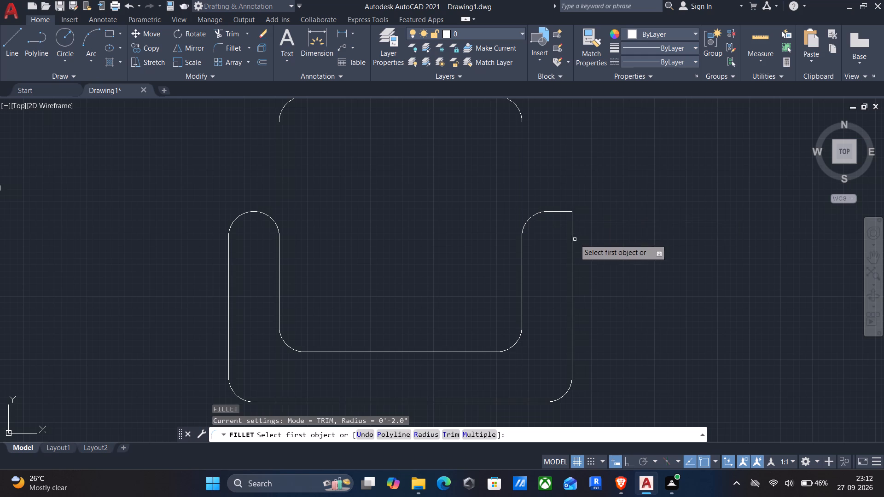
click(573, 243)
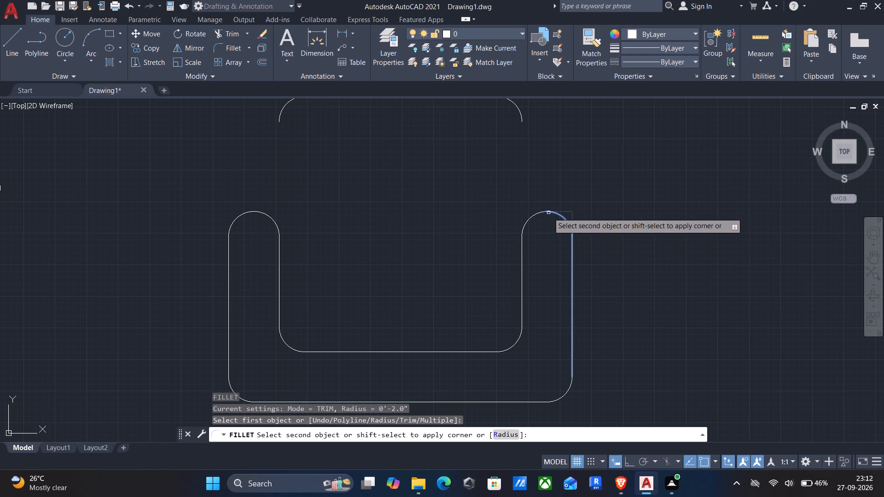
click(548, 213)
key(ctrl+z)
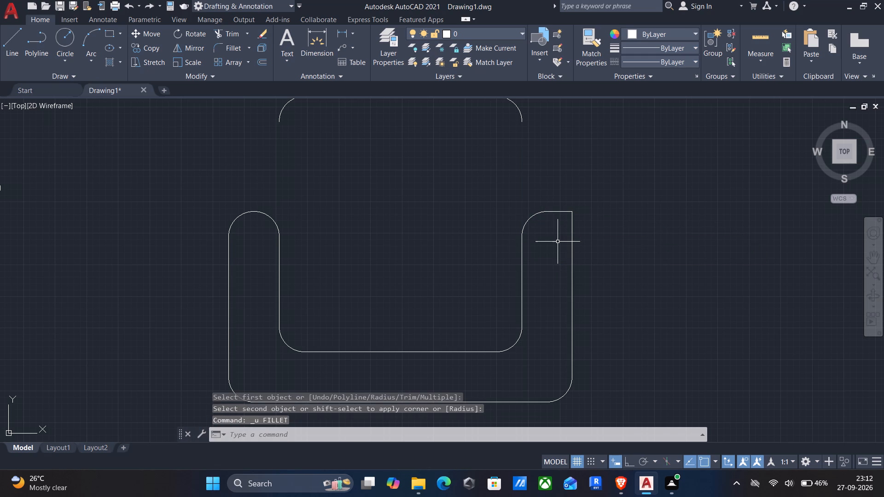
Fillet the right armrest's outer top corner at a 0'-2" radius.
key(f)
key(Return)
click(571, 244)
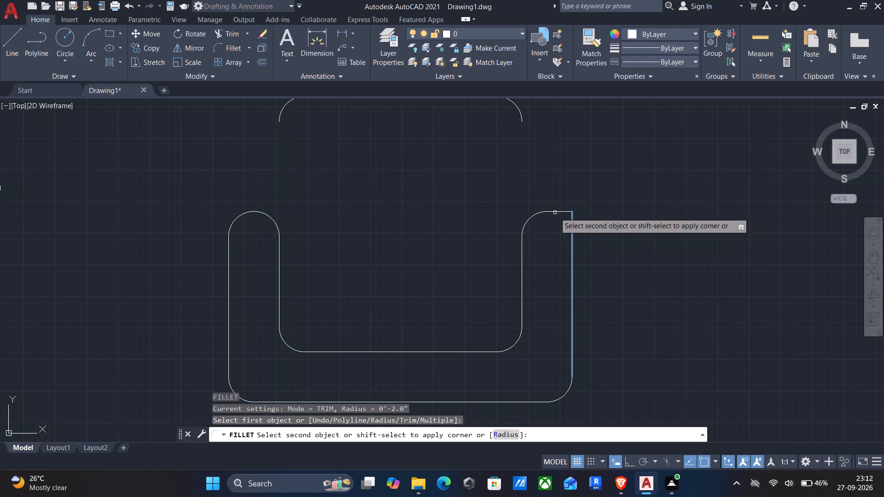
click(553, 211)
Draw vertical lines from the inner edges of both armrests up to the seat's upper rounded corners to restore the seat sides.
middle_drag(493, 231, 497, 265)
scroll(498, 265, down, 1)
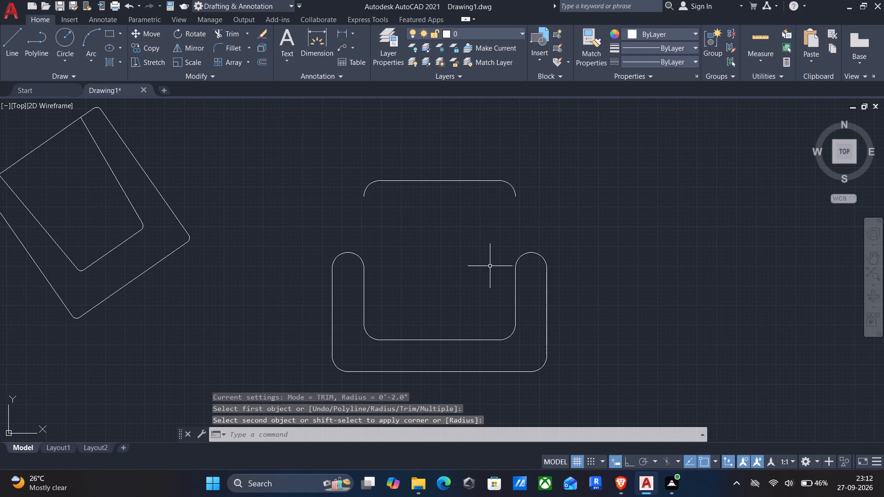
key(l)
key(Return)
drag(365, 271, 365, 261)
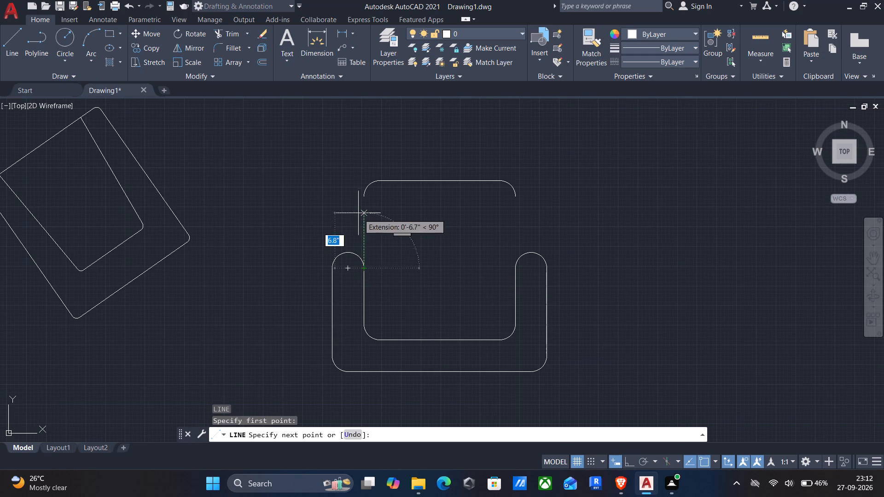
click(363, 198)
key(Return)
key(Return)
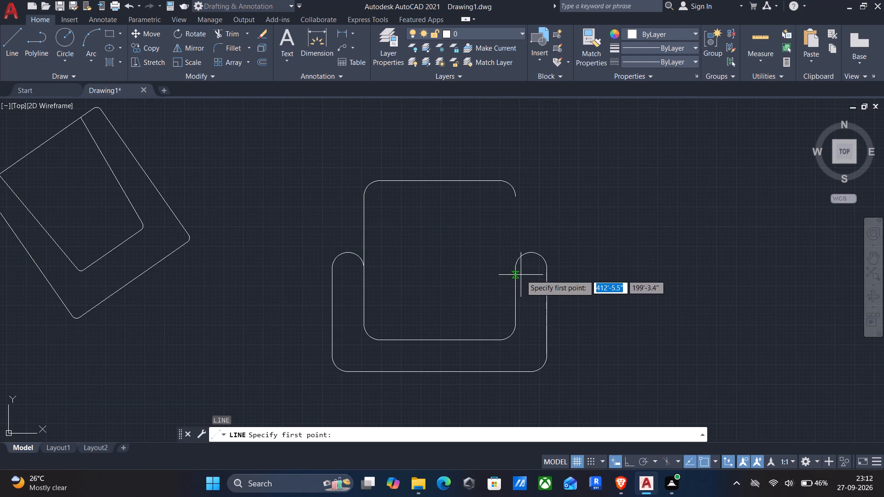
click(515, 266)
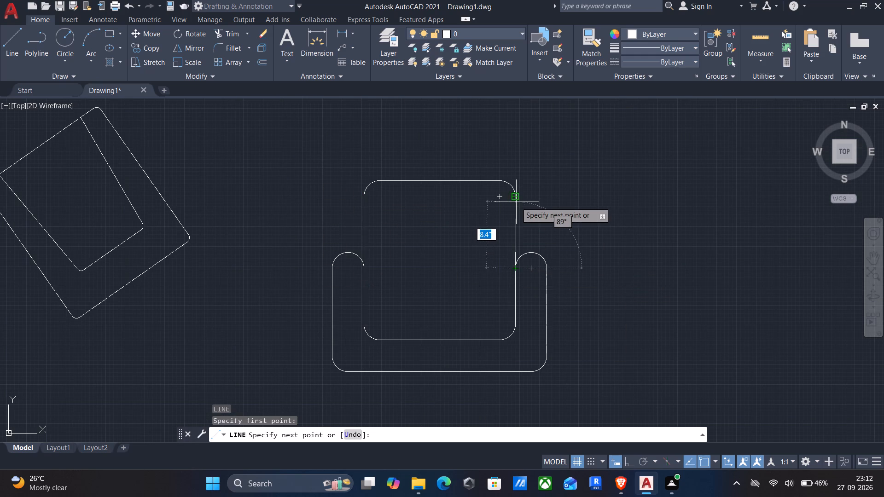
click(516, 202)
key(Return)
Copy the whole chair twice to the right, about 1'-7" apart with seats side by side, to form a three-seat row.
scroll(505, 238, down, 1)
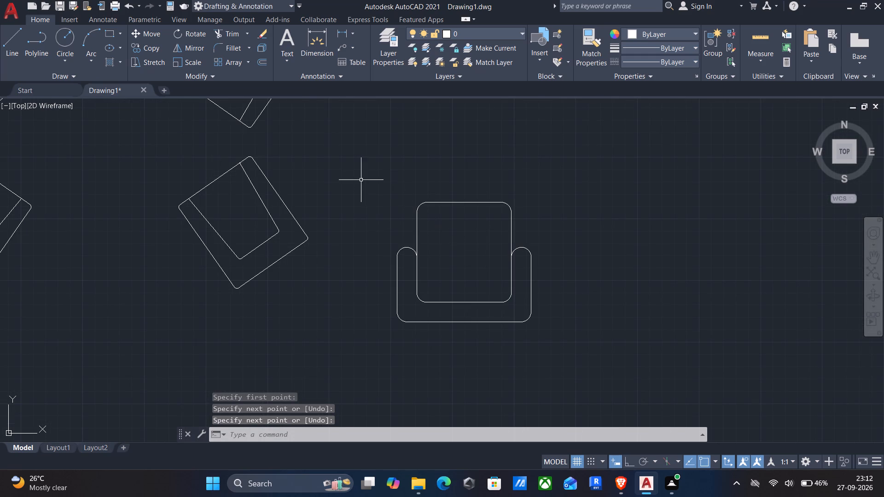
click(361, 180)
click(601, 365)
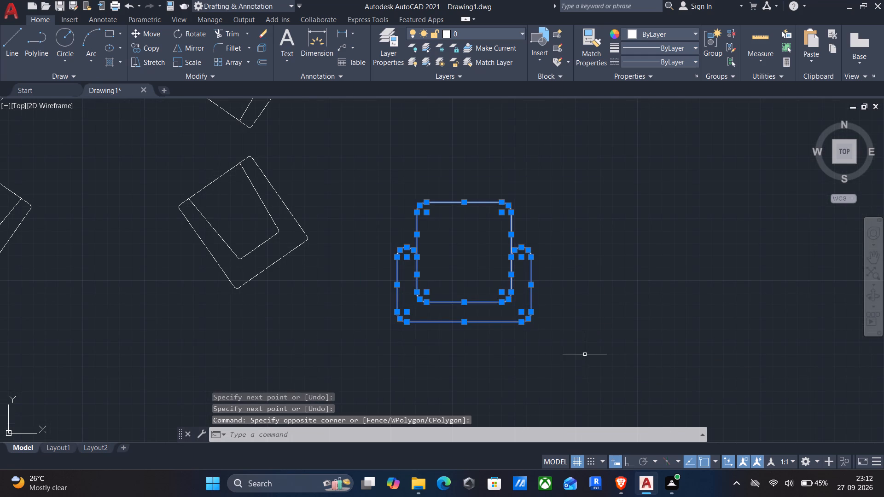
text(co)
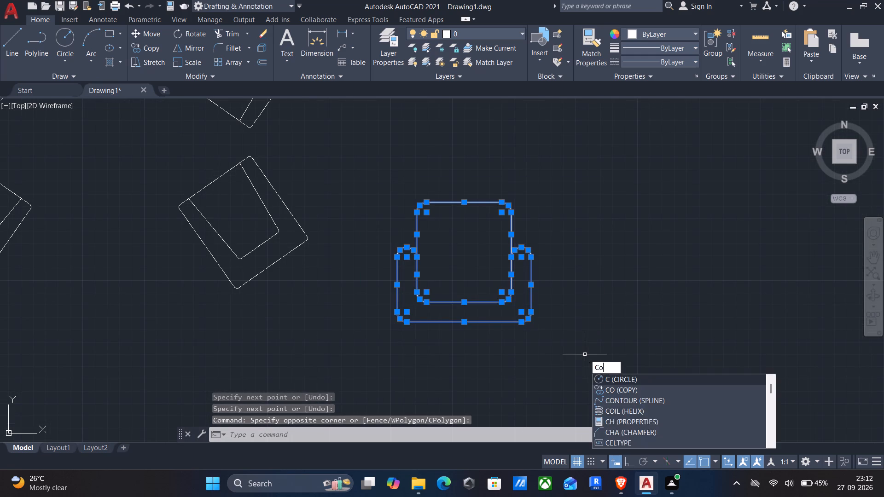
key(Return)
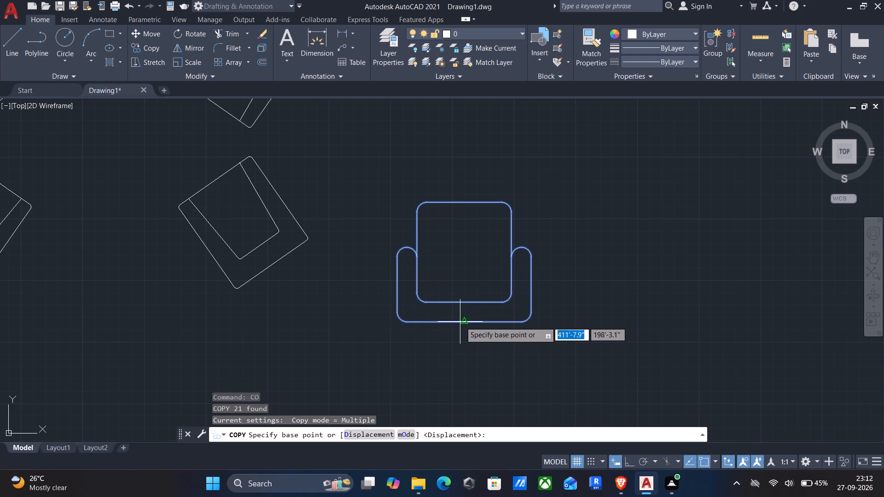
click(467, 324)
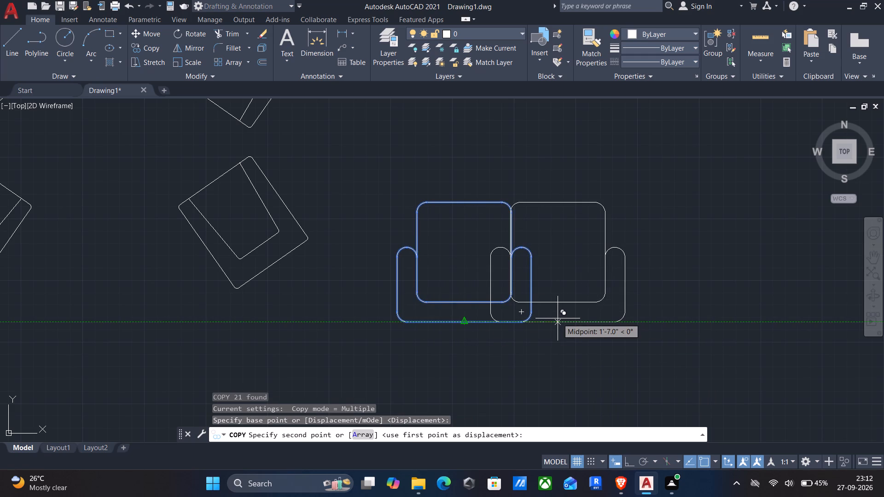
click(558, 318)
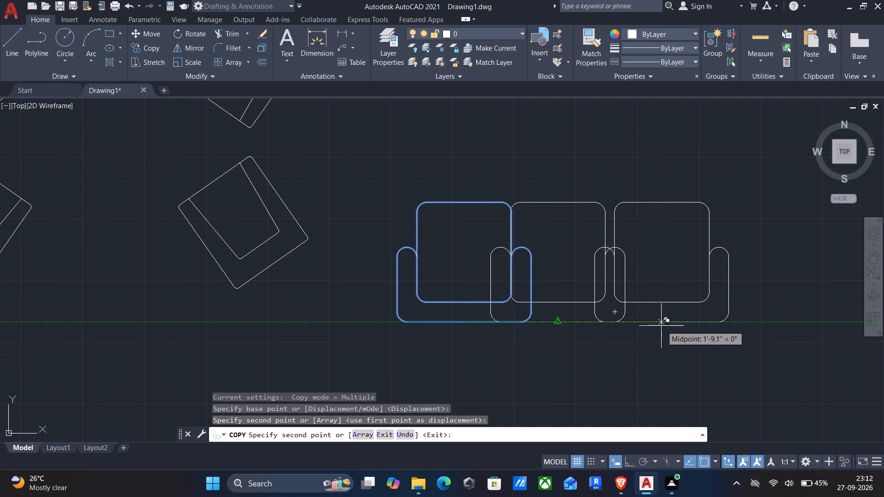
click(653, 328)
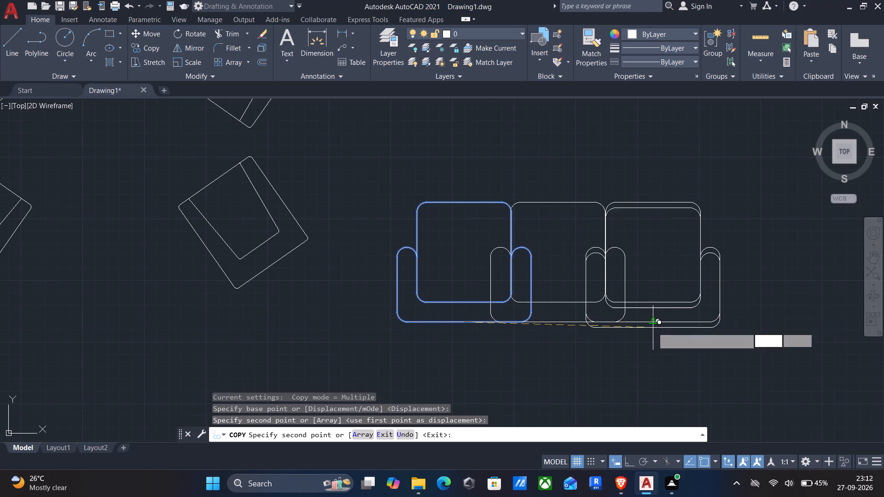
Place two more chair copies side by side to the right of the three-seat row to form a two-seat group.
scroll(653, 328, down, 1)
middle_drag(646, 336, 380, 246)
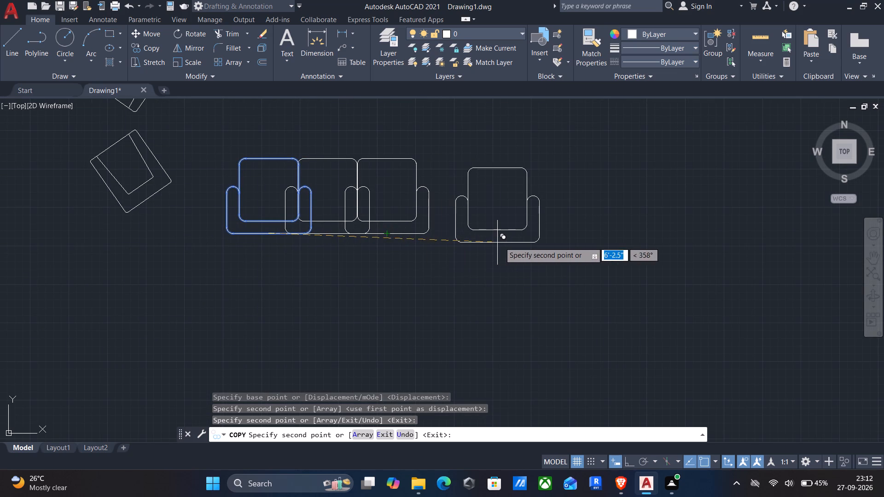
click(518, 235)
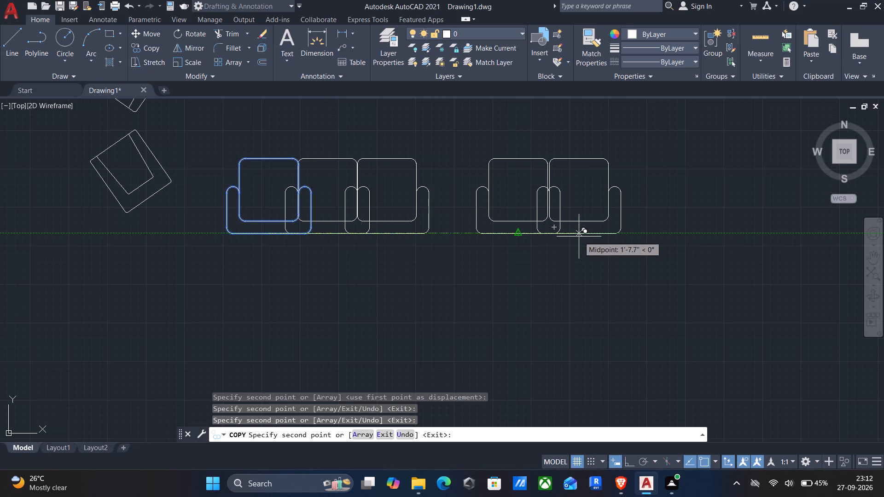
click(578, 237)
scroll(578, 237, down, 2)
middle_drag(601, 257, 591, 261)
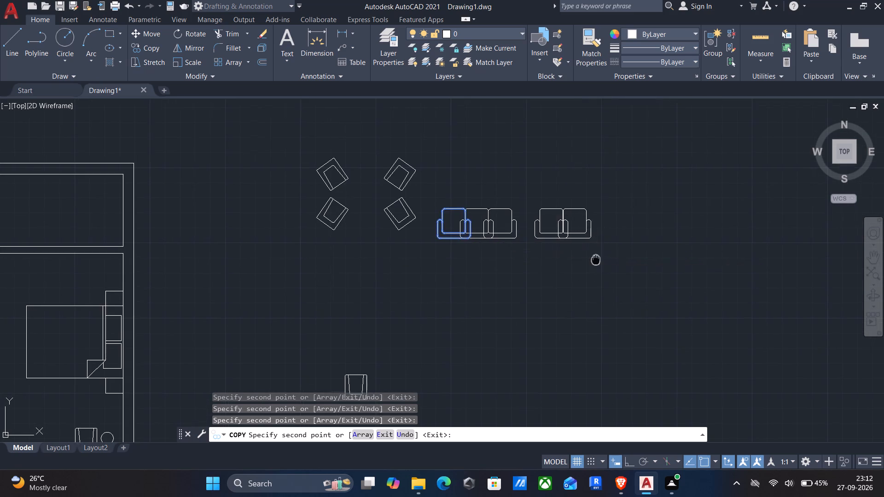
middle_drag(591, 261, 517, 243)
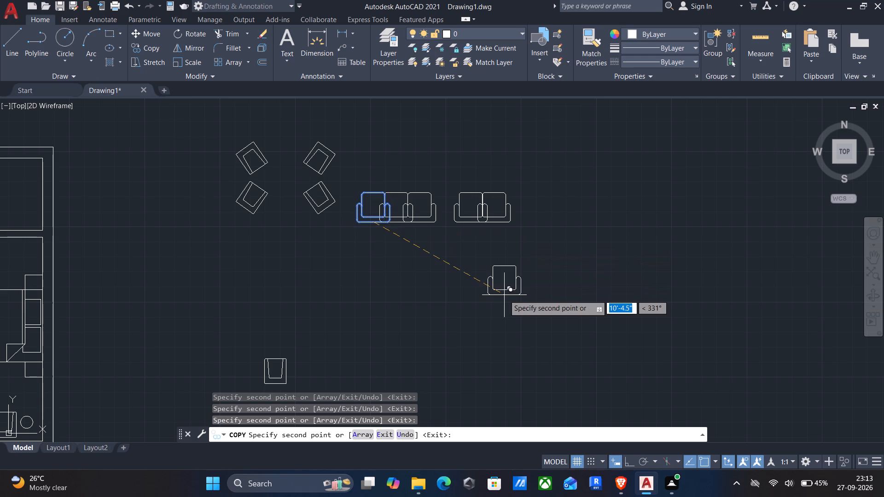
key(Escape)
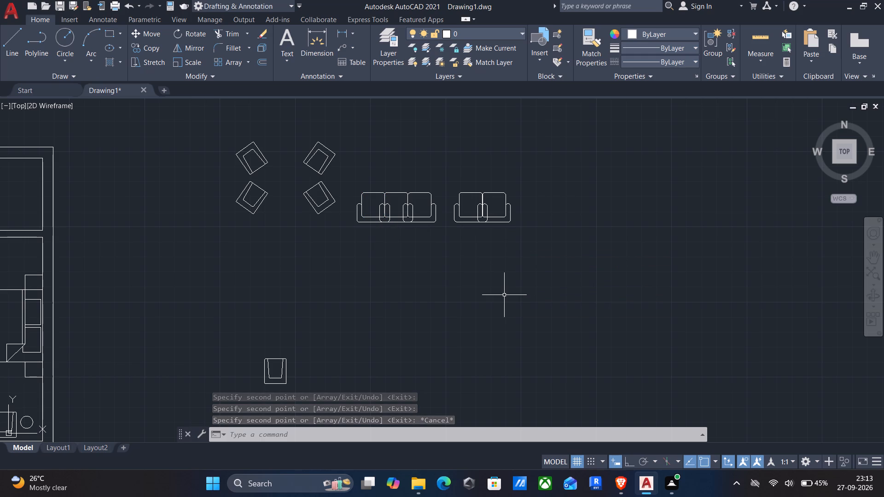
Mirror the three-seat and two-seat groups across a horizontal line above them with Ortho on, keeping the originals.
click(333, 181)
click(586, 283)
text(mi)
key(Return)
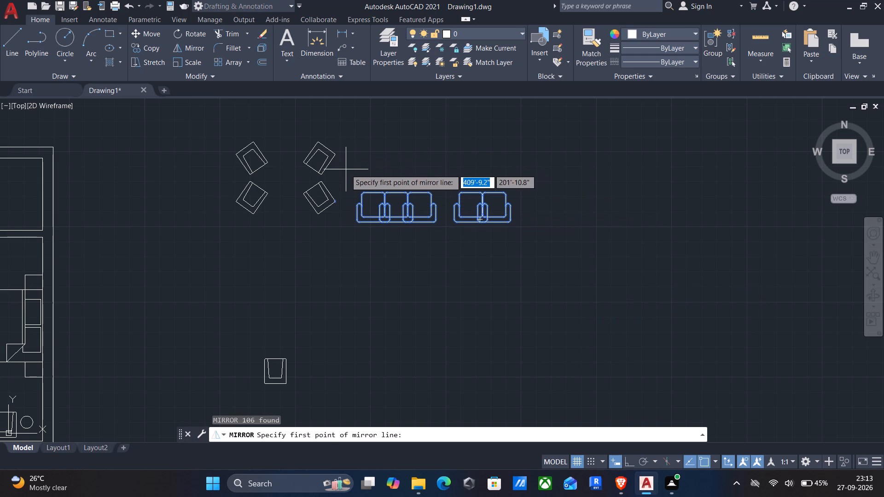
click(348, 171)
key(F8)
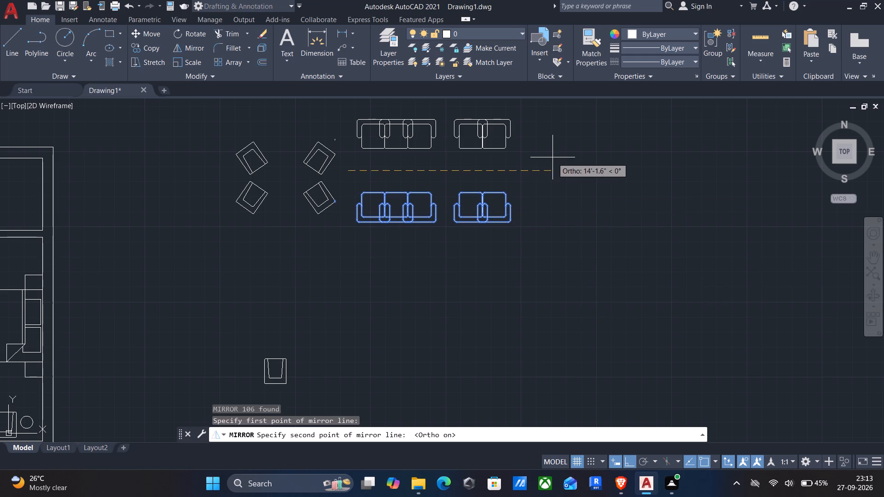
drag(553, 157, 558, 151)
key(Return)
middle_drag(547, 139, 548, 212)
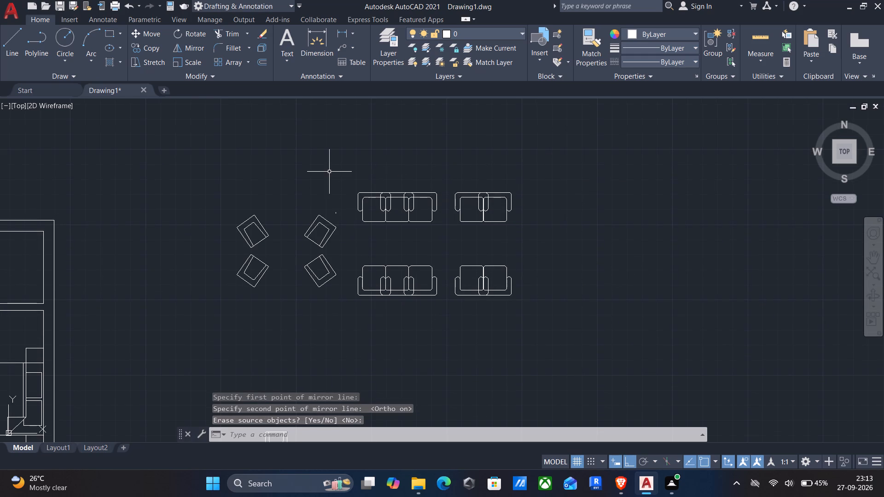
Copy the upper two-seat sofa into the room below the four-armchair space, just under its top wall, with Ortho off.
click(443, 185)
click(577, 249)
key(c)
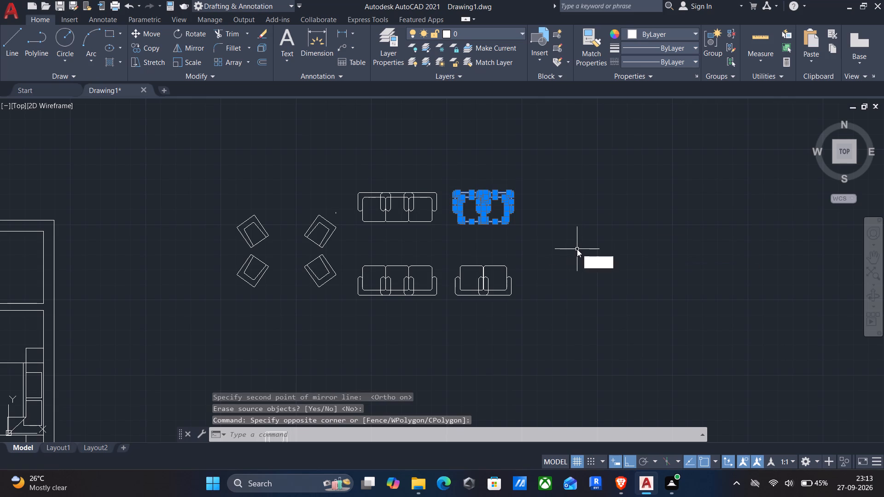
key(o)
key(Return)
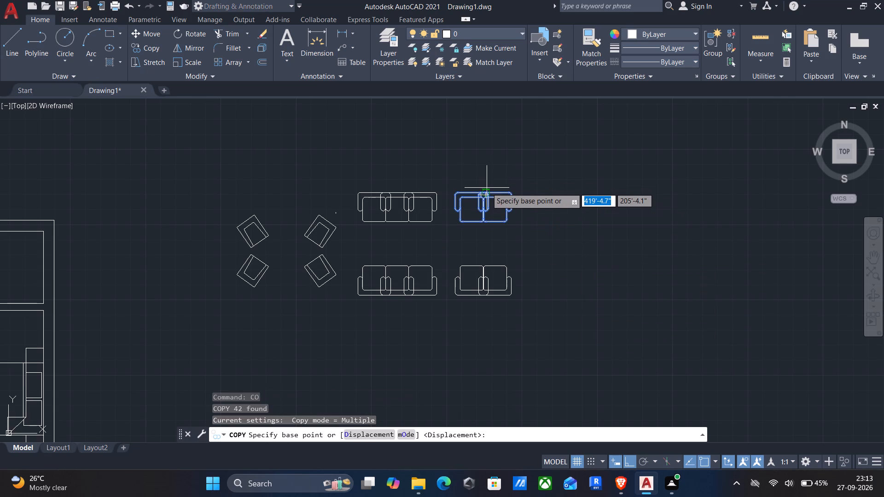
click(484, 190)
key(F8)
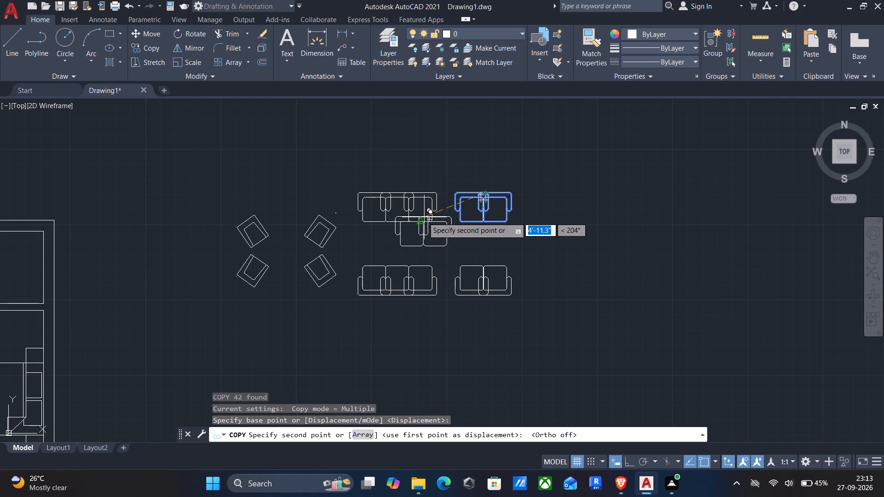
middle_drag(421, 217, 549, 231)
scroll(549, 231, down, 2)
middle_drag(364, 258, 577, 196)
middle_drag(569, 198, 724, 139)
scroll(723, 139, down, 1)
middle_drag(455, 248, 448, 216)
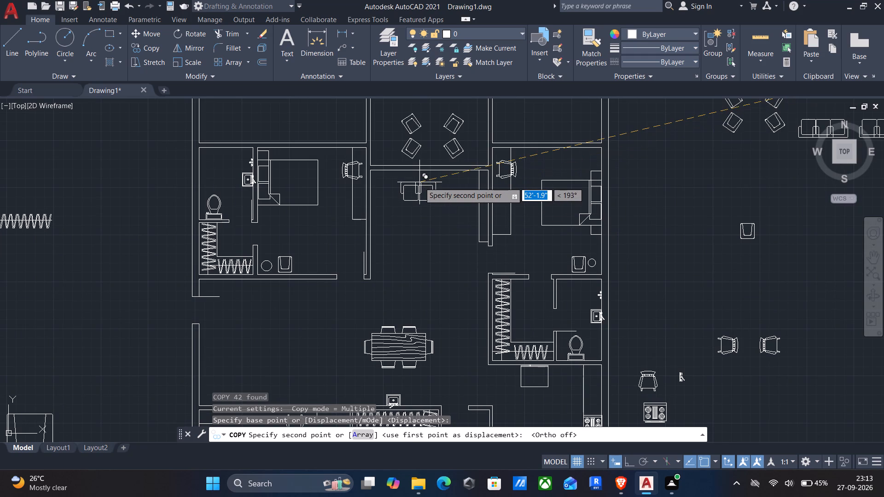
scroll(417, 180, up, 2)
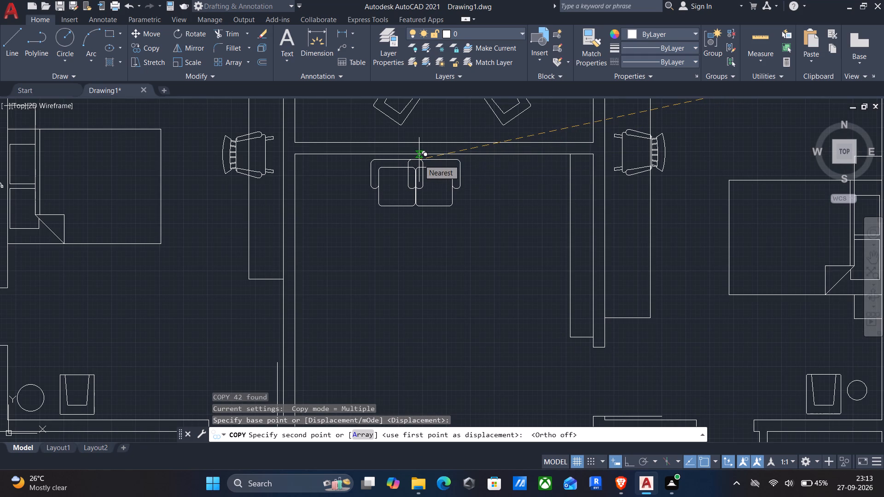
scroll(420, 162, up, 1)
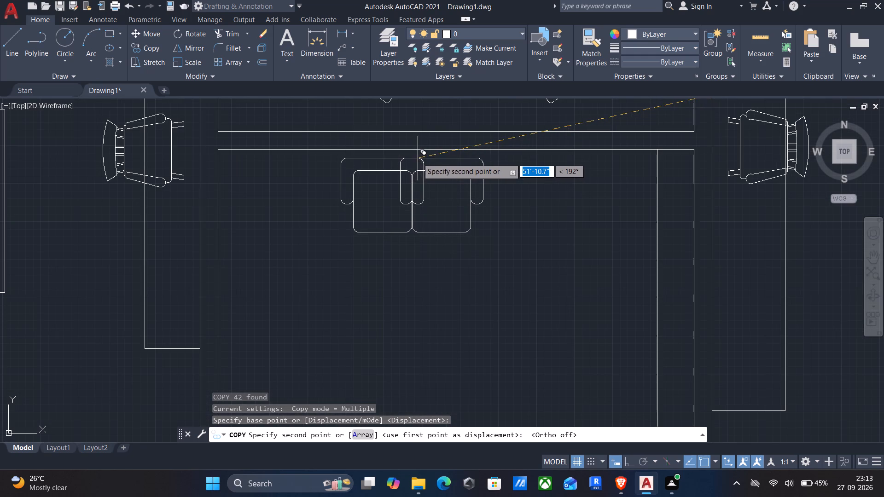
click(418, 158)
scroll(408, 166, down, 2)
key(Escape)
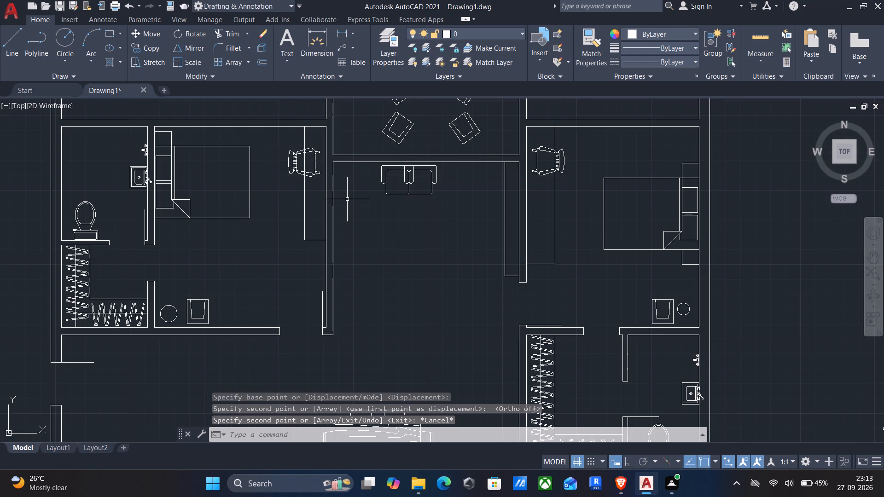
Draw a rectangular side table about 1'-2" by 1'-0" to the left of the two-seat sofa in the room's corner.
key(r)
text(ec)
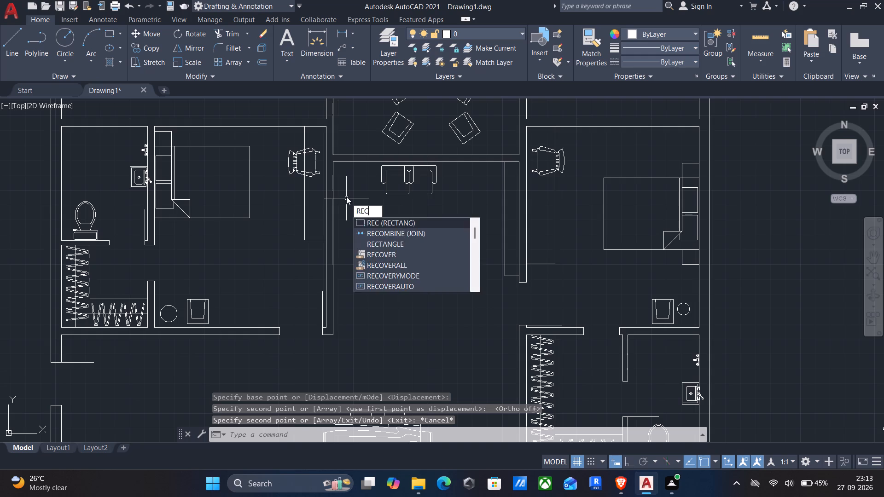
key(Return)
scroll(340, 179, up, 3)
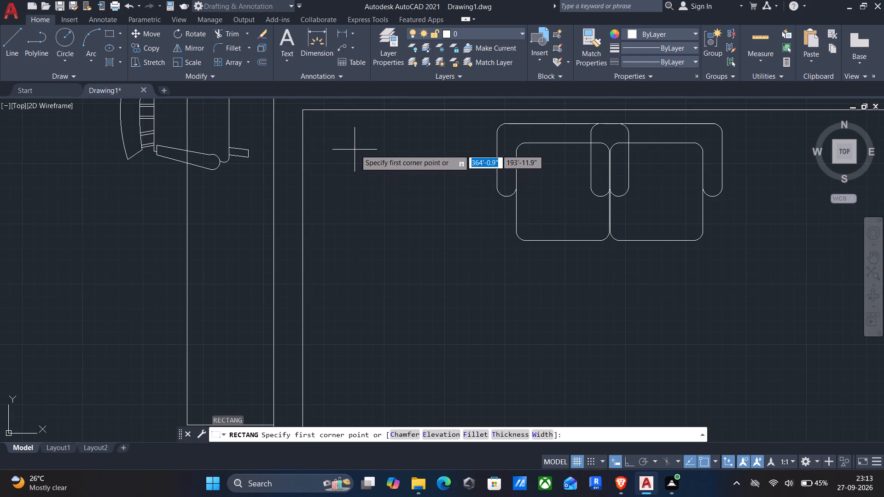
click(370, 152)
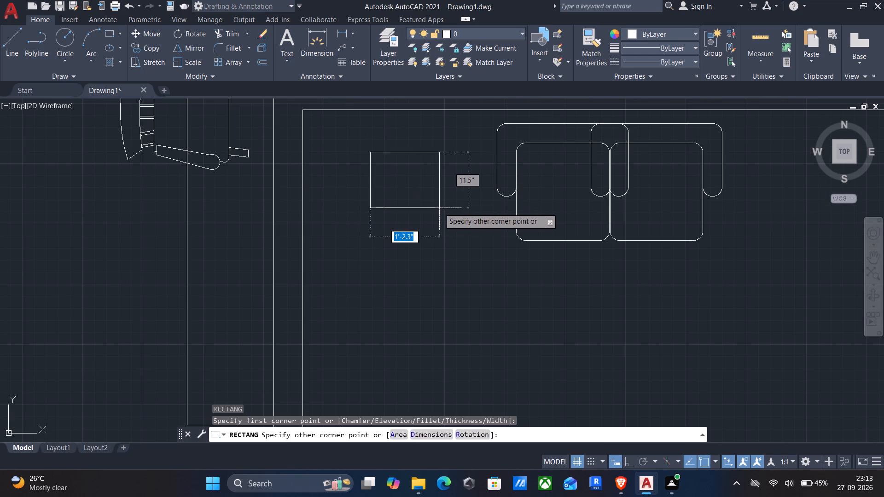
click(438, 211)
Rotate the upper three-seat sofa outside the plan a quarter turn counterclockwise with Ortho on, so its back faces left.
scroll(436, 229, down, 3)
middle_drag(444, 246, 302, 216)
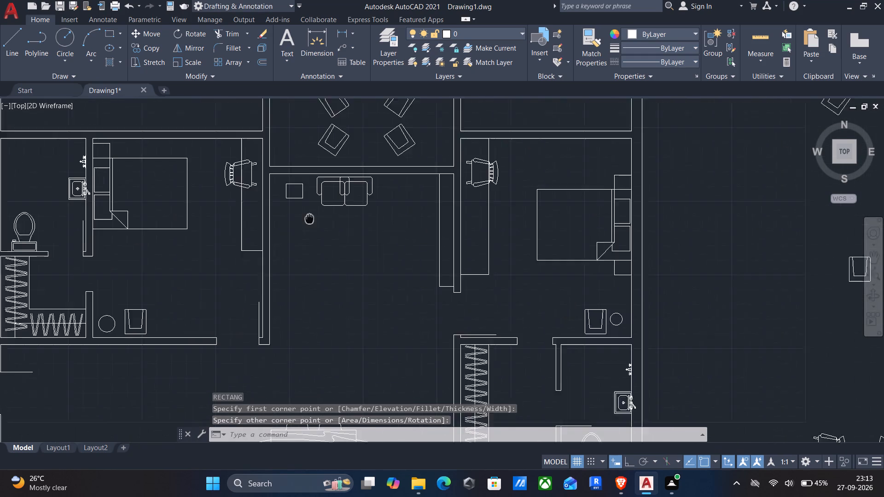
middle_drag(302, 216, 298, 216)
scroll(296, 215, down, 1)
middle_drag(647, 179, 434, 268)
scroll(465, 168, up, 1)
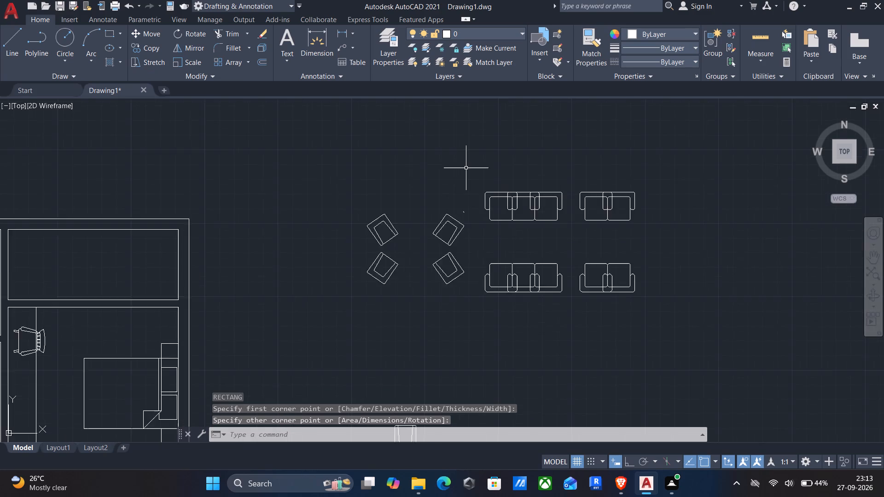
scroll(466, 168, up, 1)
click(466, 168)
click(635, 282)
text(ro)
key(Return)
middle_drag(471, 160, 454, 309)
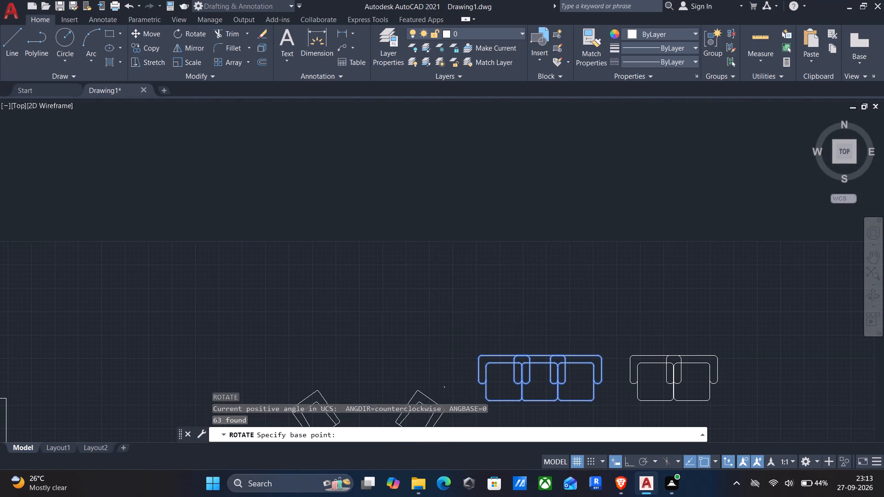
drag(467, 226, 472, 194)
key(F8)
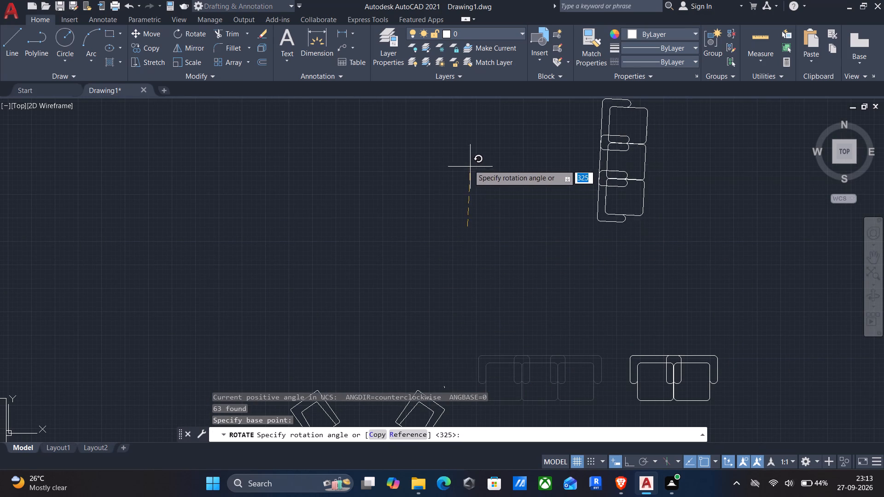
click(463, 144)
Copy the rotated three-seat sofa into the room beside the left wall, just below the rectangular side table, with Ortho off.
scroll(506, 171, down, 1)
middle_drag(495, 206, 471, 260)
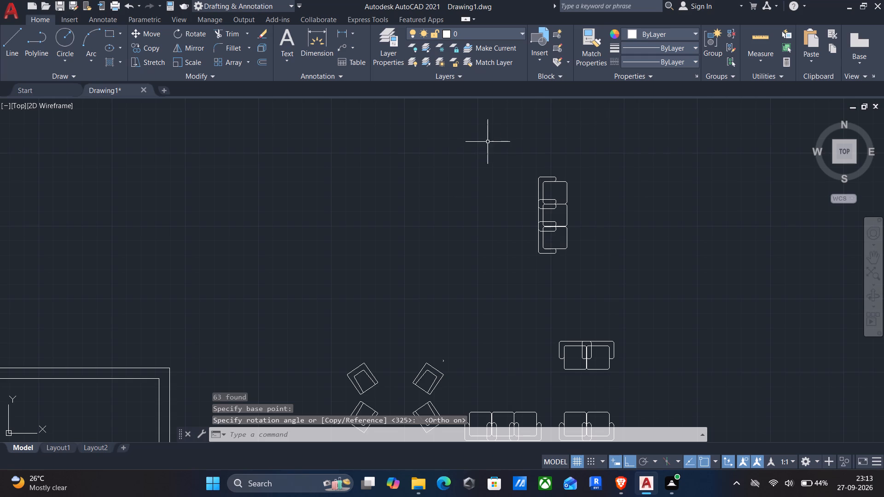
click(488, 142)
click(625, 301)
text(co)
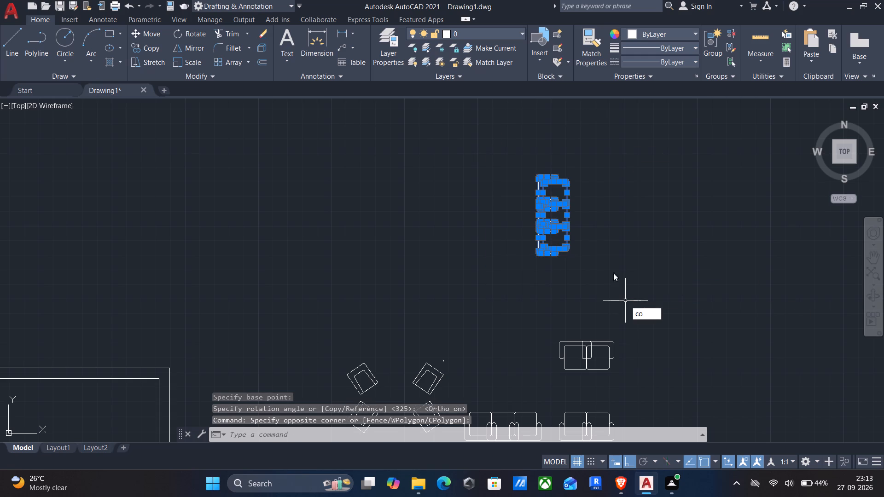
key(Return)
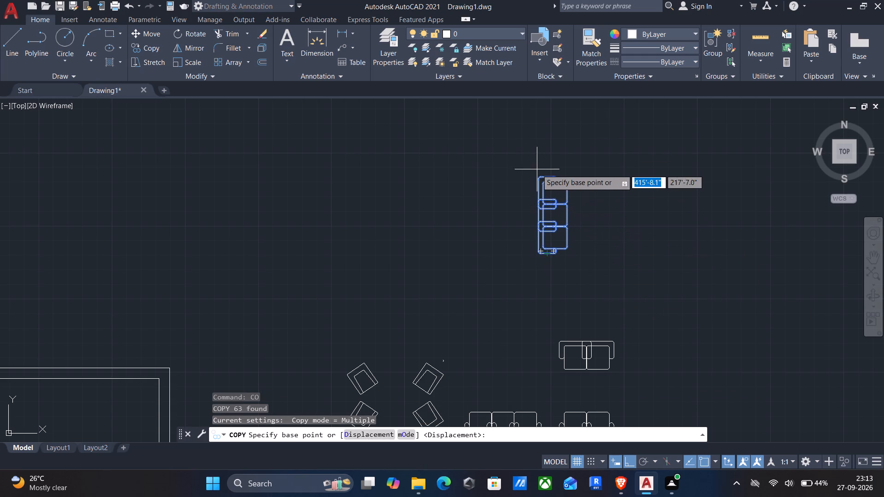
click(537, 176)
key(F8)
middle_drag(384, 264, 527, 186)
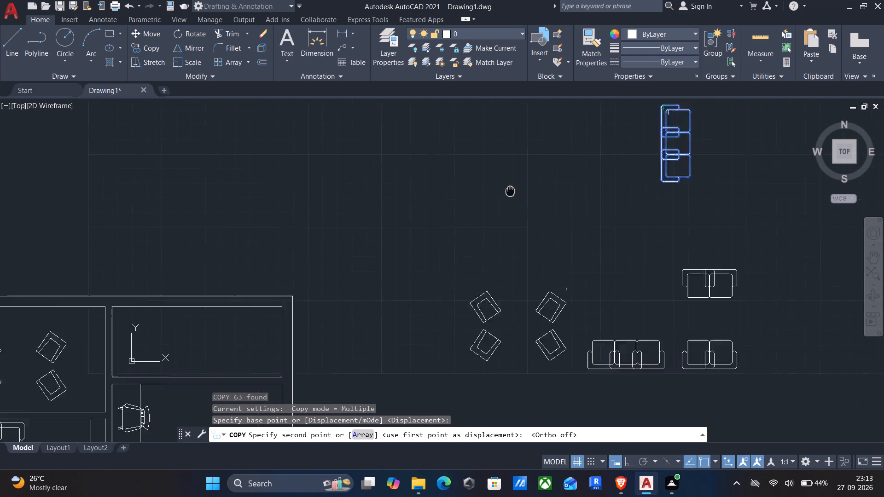
middle_drag(527, 186, 672, 168)
scroll(546, 236, down, 1)
middle_drag(520, 253, 674, 69)
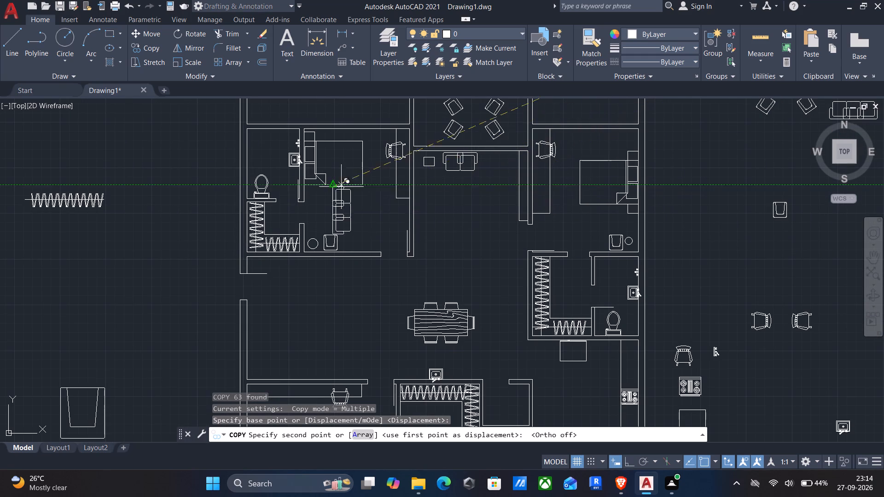
scroll(433, 173, up, 1)
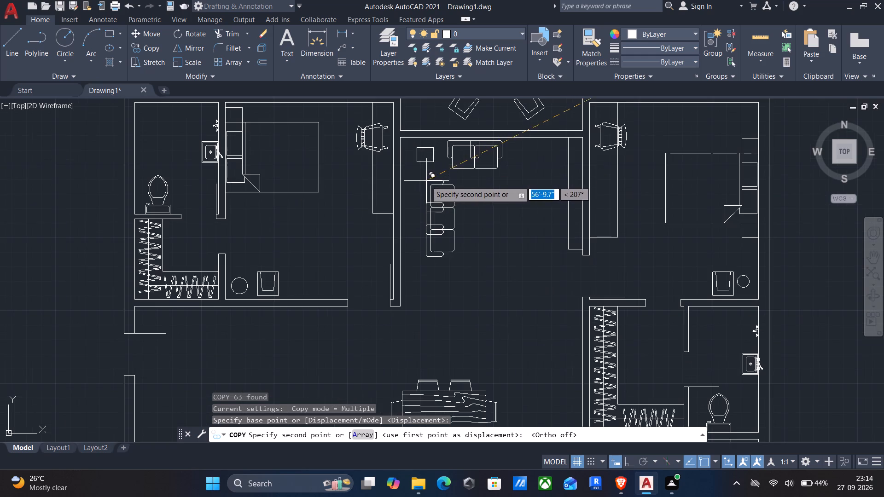
scroll(425, 182, up, 2)
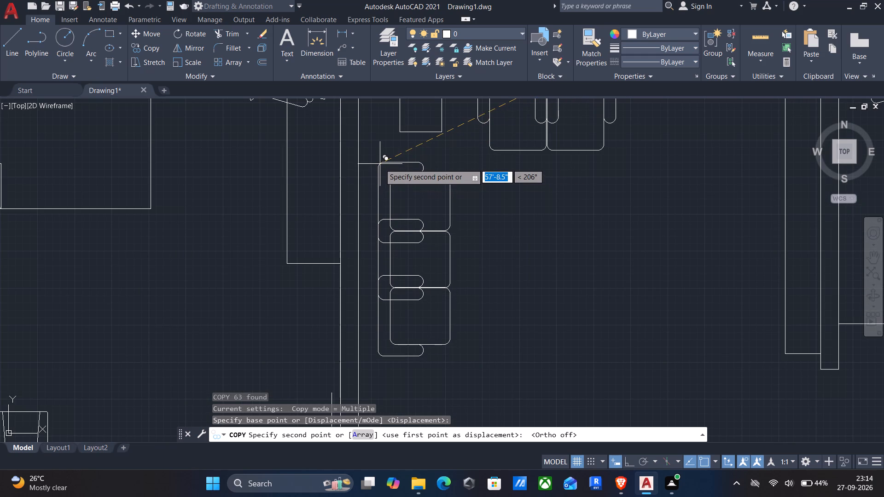
click(377, 161)
Place another copy of the rotated three-seat sofa outside the plan, to the left of the loose single armchair.
scroll(385, 170, down, 2)
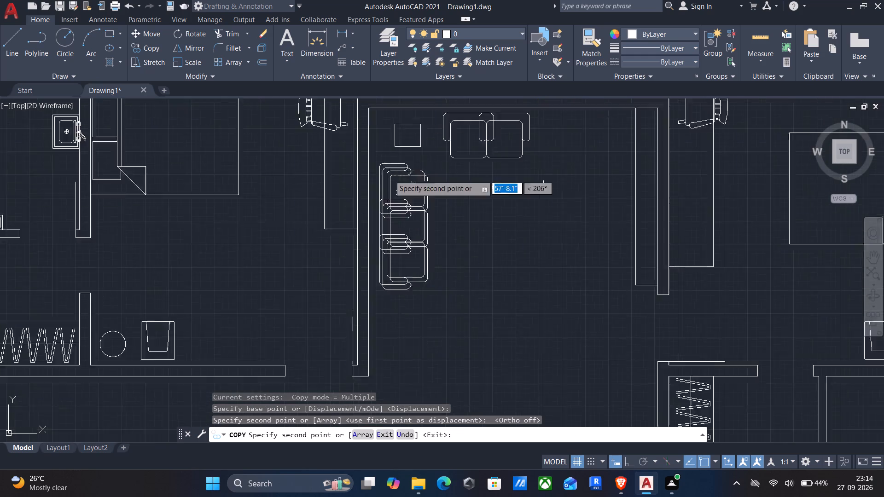
middle_drag(425, 201, 357, 180)
middle_drag(492, 187, 325, 174)
scroll(325, 174, down, 1)
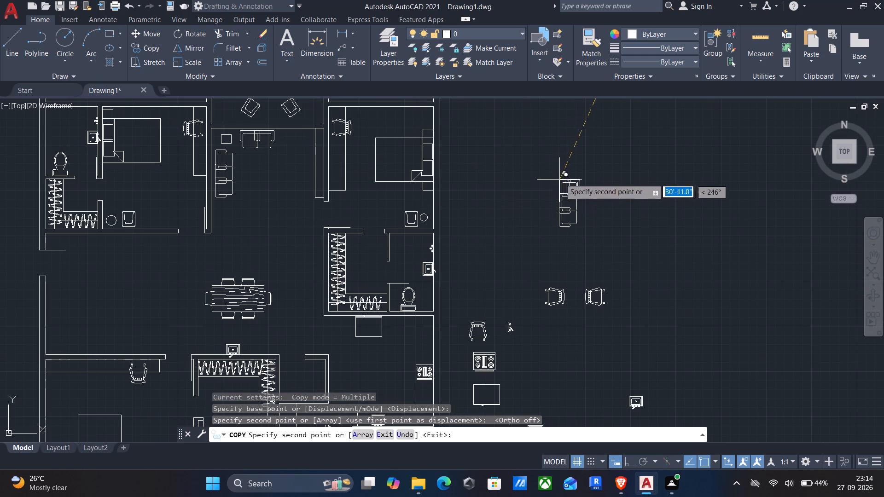
click(521, 171)
key(Return)
Erase the right chair's outer armrest, seat edges and back line from the lower two-seat group beside the plan.
middle_drag(625, 214, 534, 139)
scroll(526, 138, down, 1)
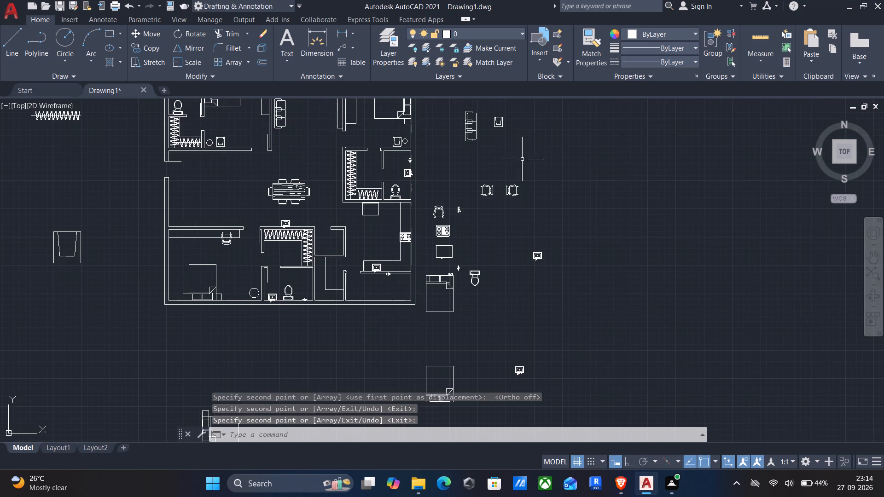
middle_drag(500, 208, 444, 313)
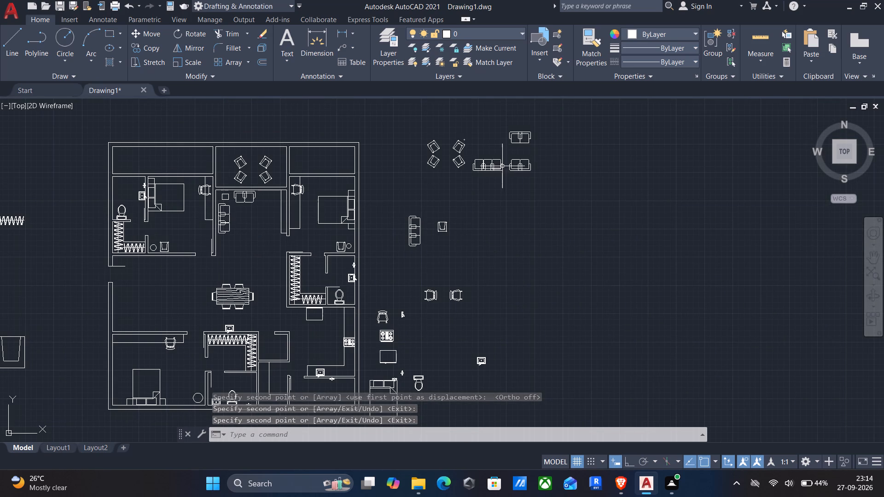
middle_drag(513, 146, 490, 193)
scroll(500, 164, up, 1)
middle_drag(485, 201, 470, 288)
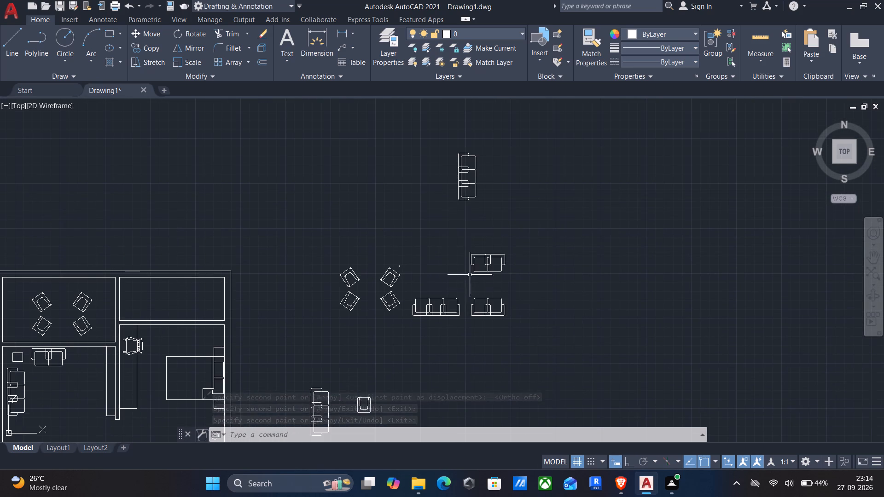
middle_drag(448, 304, 503, 233)
middle_drag(484, 332, 481, 307)
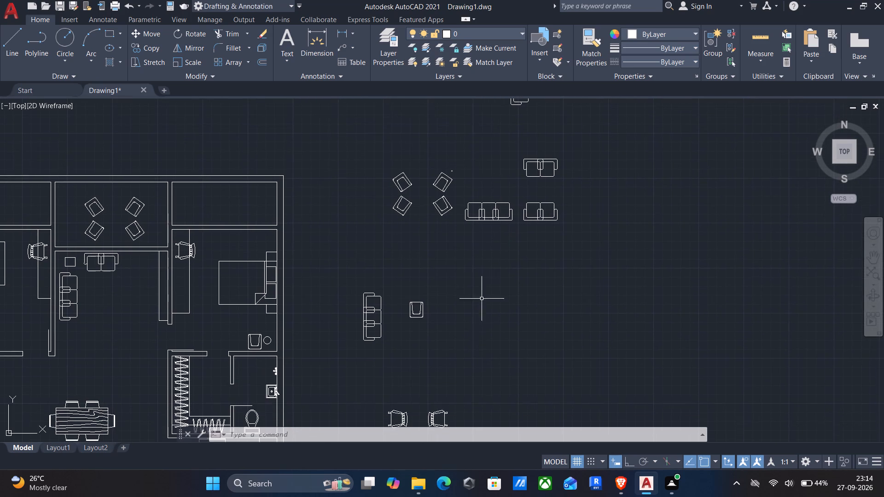
scroll(539, 215, up, 3)
click(543, 142)
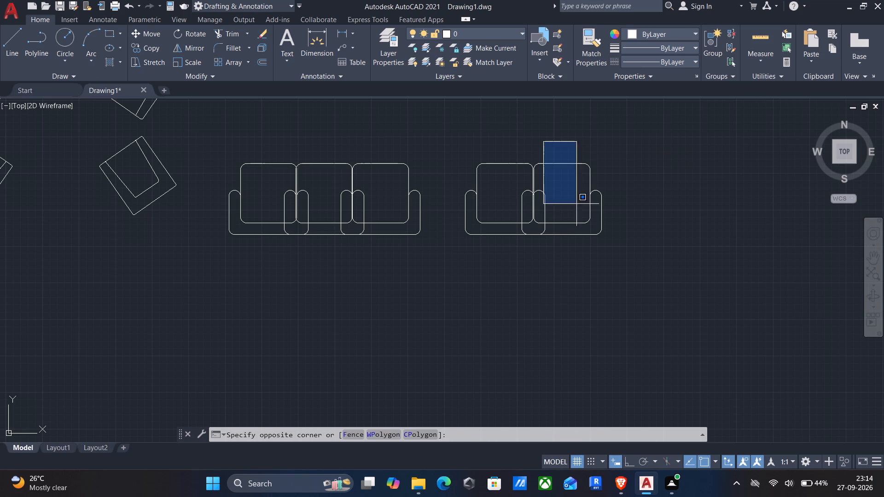
click(627, 236)
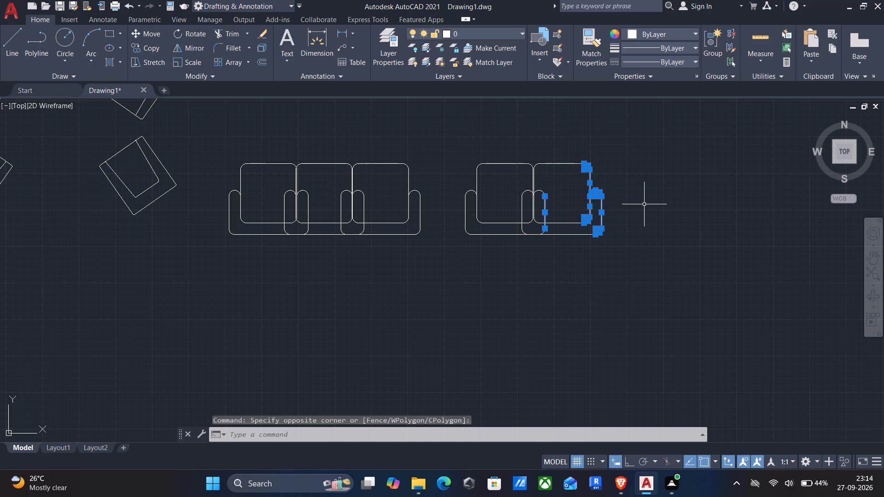
key(Delete)
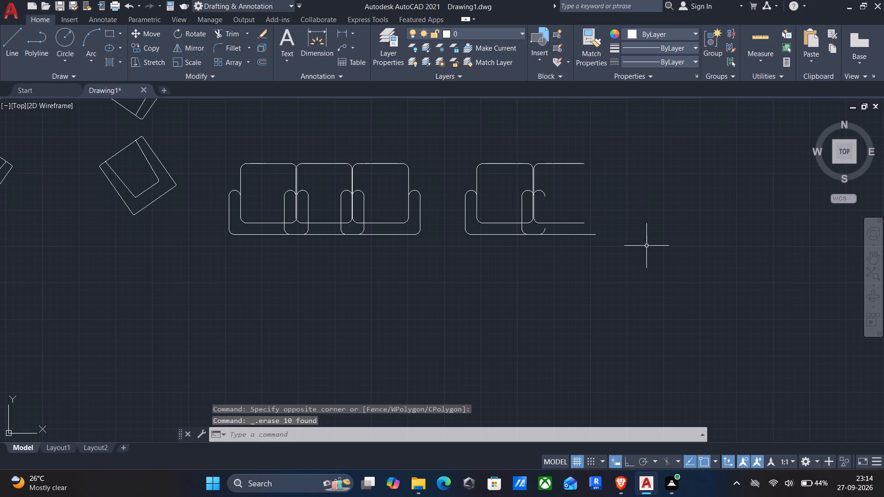
click(636, 265)
click(564, 138)
key(Delete)
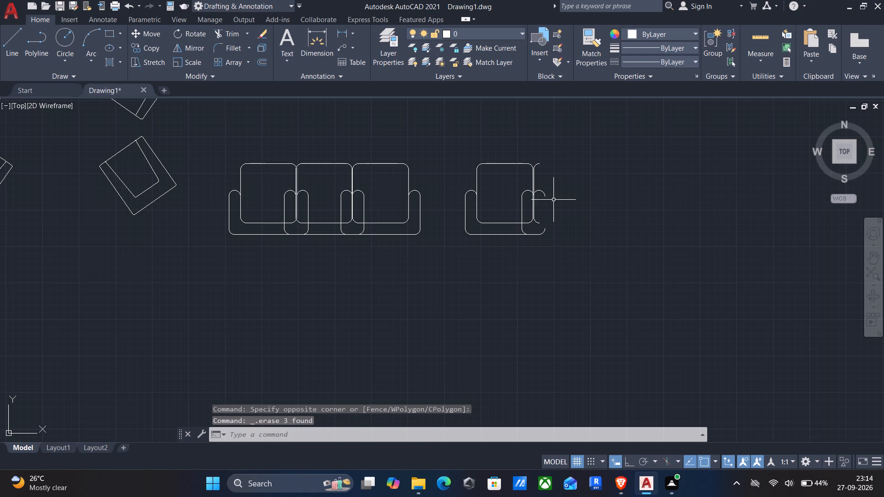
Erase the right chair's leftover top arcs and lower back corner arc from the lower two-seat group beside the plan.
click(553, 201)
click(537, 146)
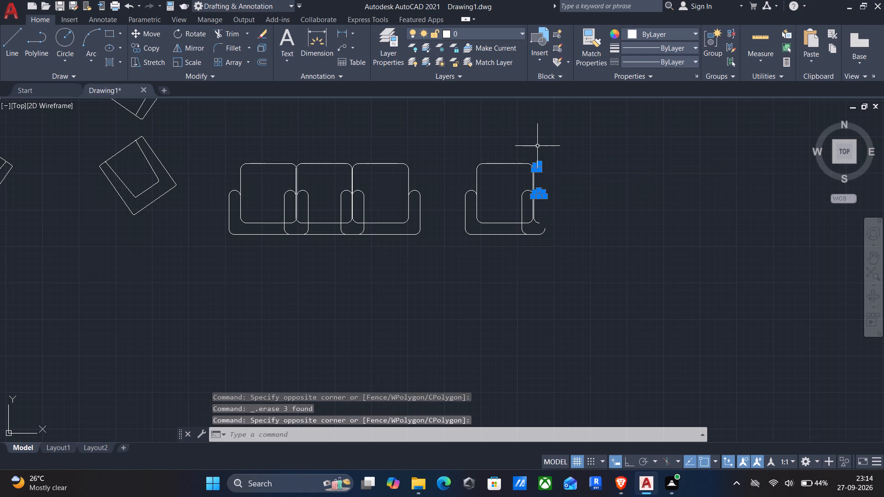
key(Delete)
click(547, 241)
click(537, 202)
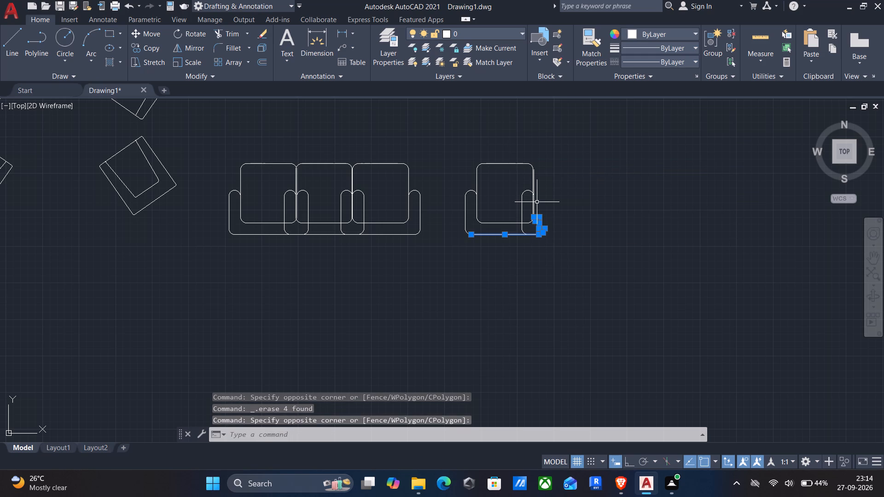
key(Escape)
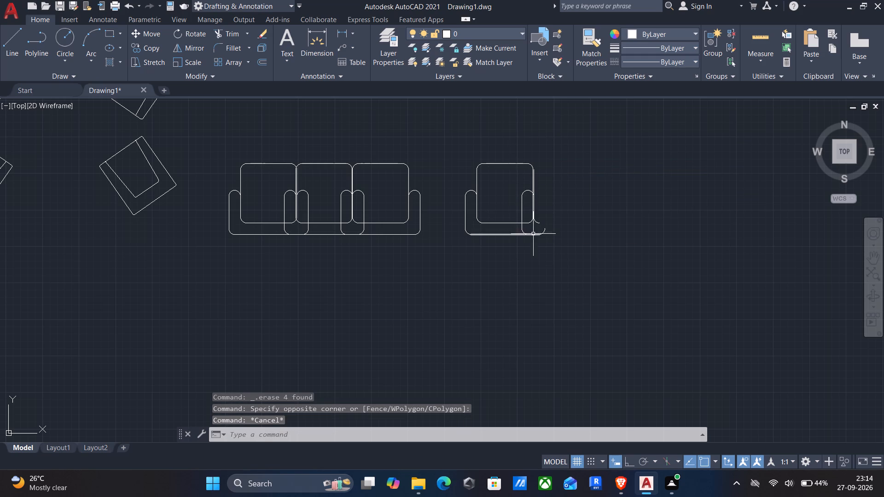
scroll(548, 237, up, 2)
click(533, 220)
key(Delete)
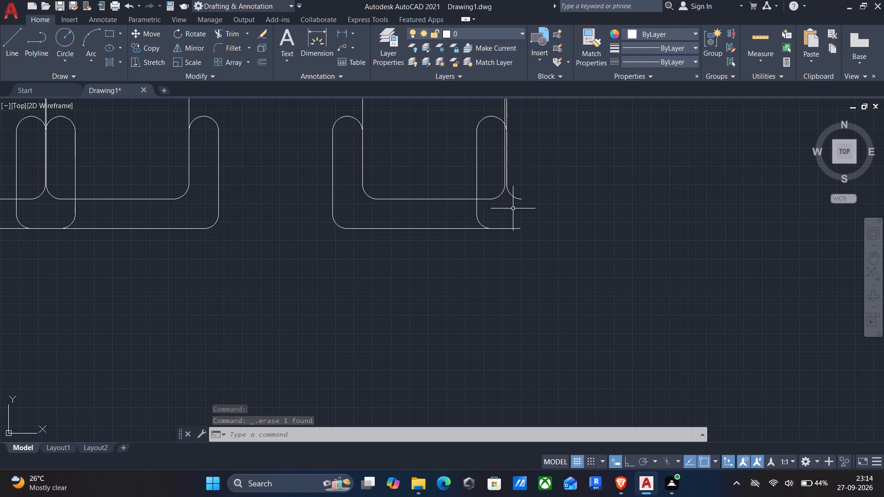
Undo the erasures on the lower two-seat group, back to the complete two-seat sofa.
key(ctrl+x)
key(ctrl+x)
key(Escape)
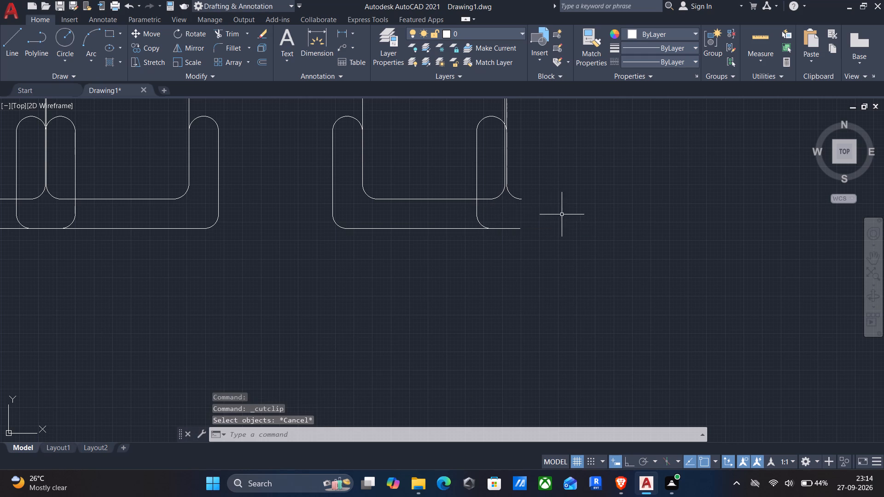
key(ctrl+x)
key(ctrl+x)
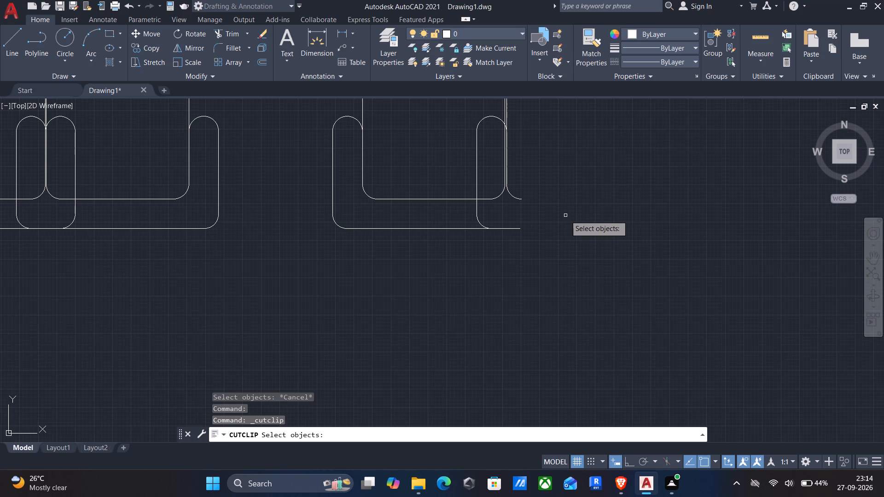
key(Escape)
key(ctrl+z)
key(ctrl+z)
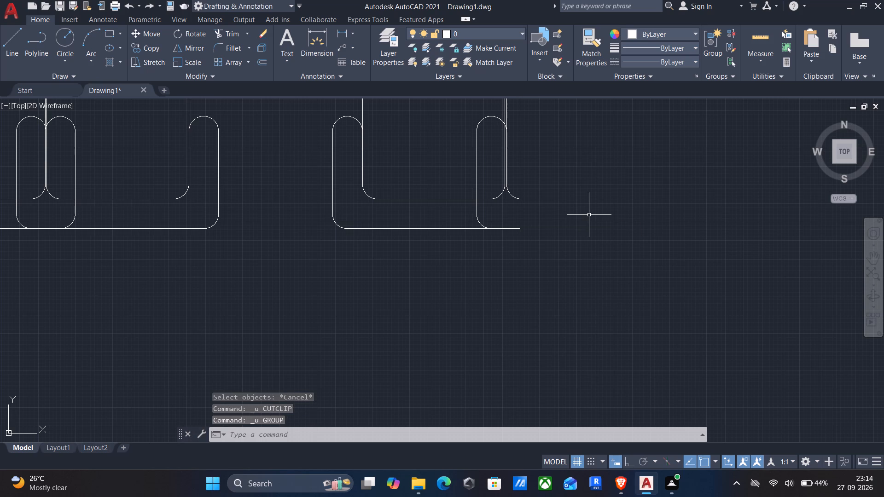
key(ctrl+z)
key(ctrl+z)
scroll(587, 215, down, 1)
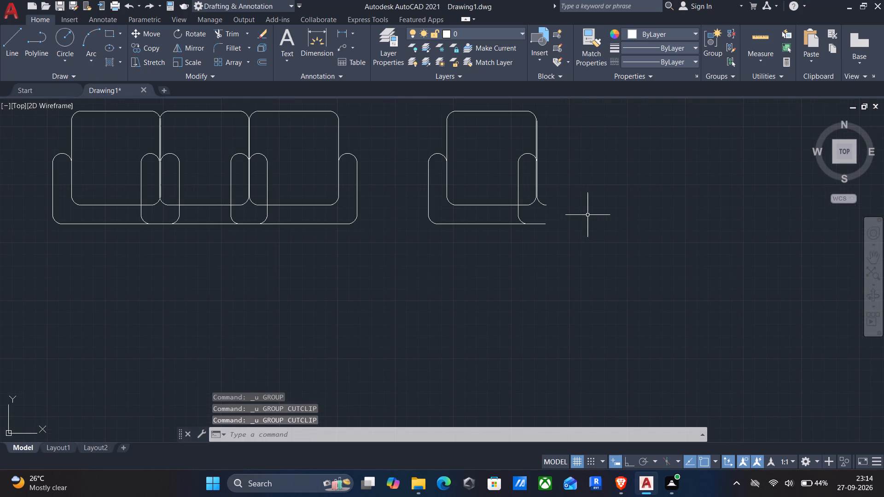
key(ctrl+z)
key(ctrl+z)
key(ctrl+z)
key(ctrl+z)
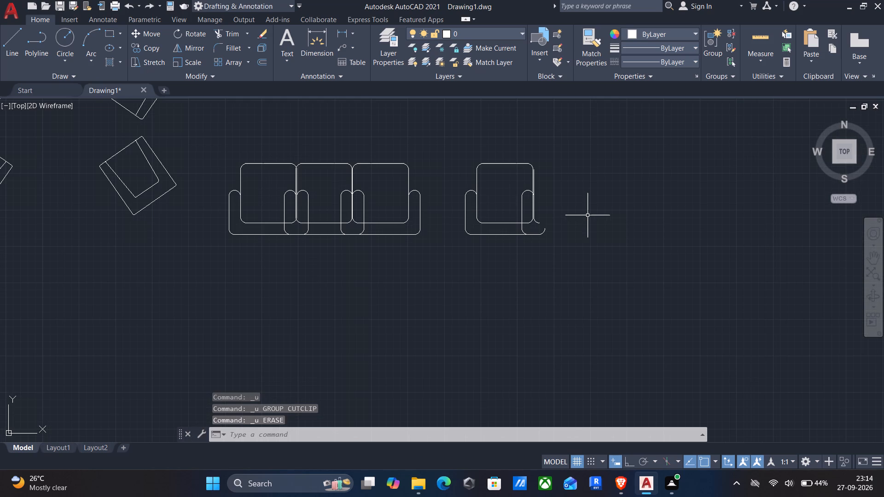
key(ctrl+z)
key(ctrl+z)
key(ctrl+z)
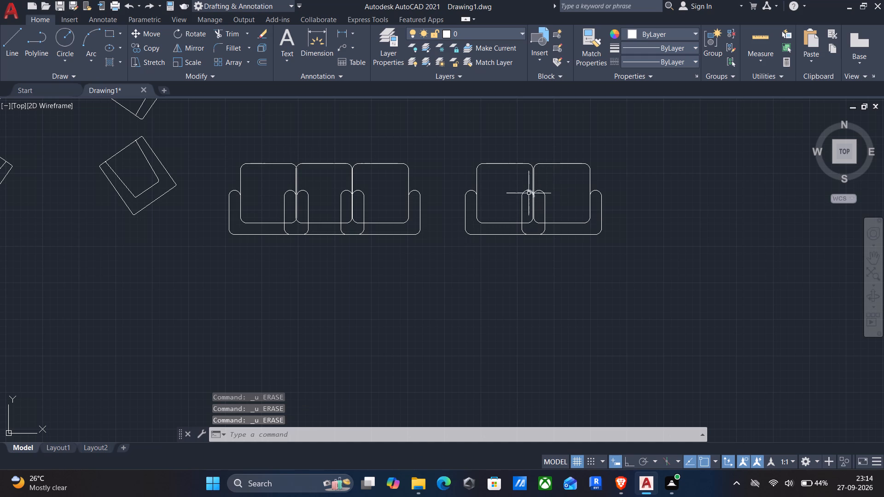
Erase the left chair's inner armrest and the seat-corner pieces around it in the middle of the two-seat sofa.
scroll(513, 186, up, 2)
click(513, 186)
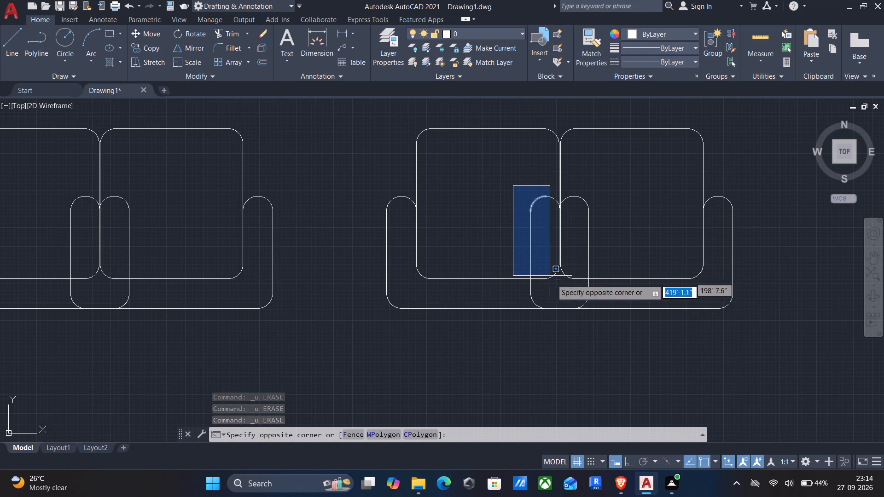
click(562, 324)
key(Delete)
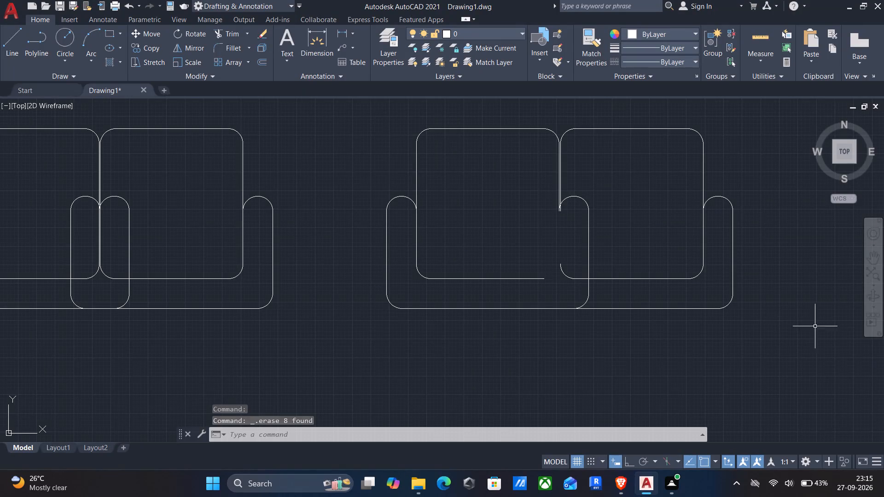
Erase the right chair's outer armrest, back corner and seat outline, keeping its inner armrest as the single chair's right arm.
drag(774, 365, 754, 301)
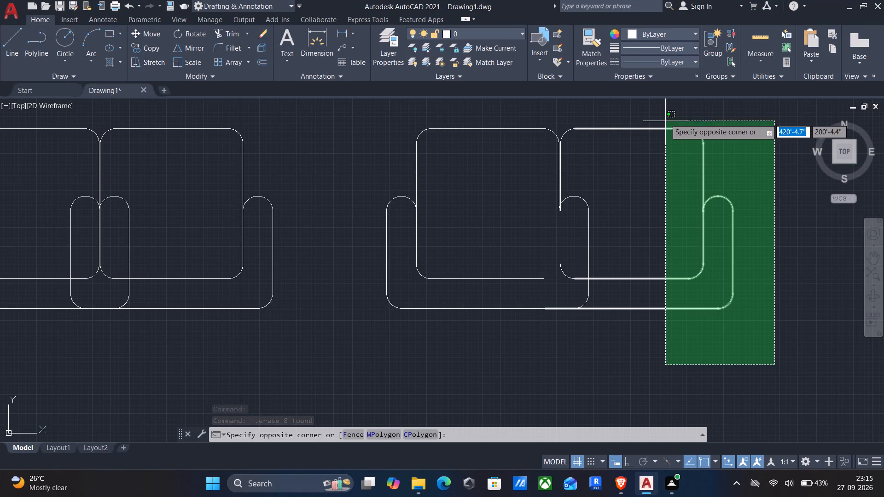
click(665, 116)
key(Delete)
drag(603, 148, 599, 143)
click(566, 107)
key(Delete)
click(569, 275)
key(Delete)
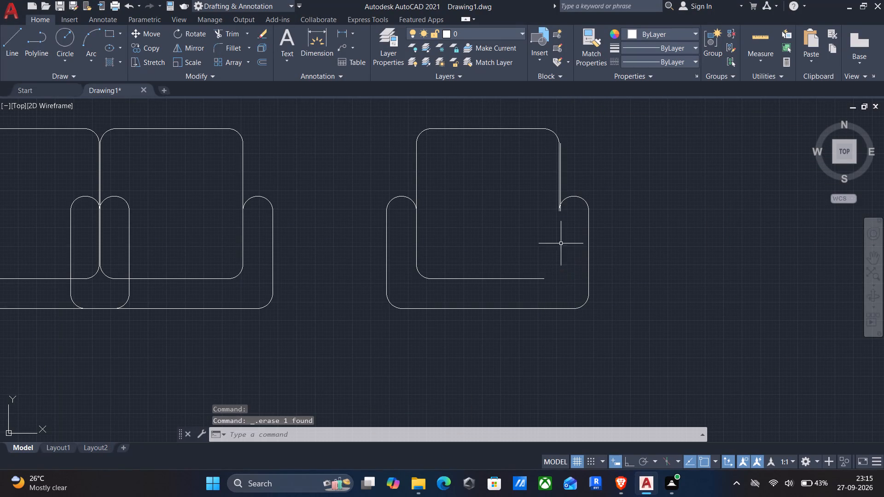
scroll(563, 170, up, 2)
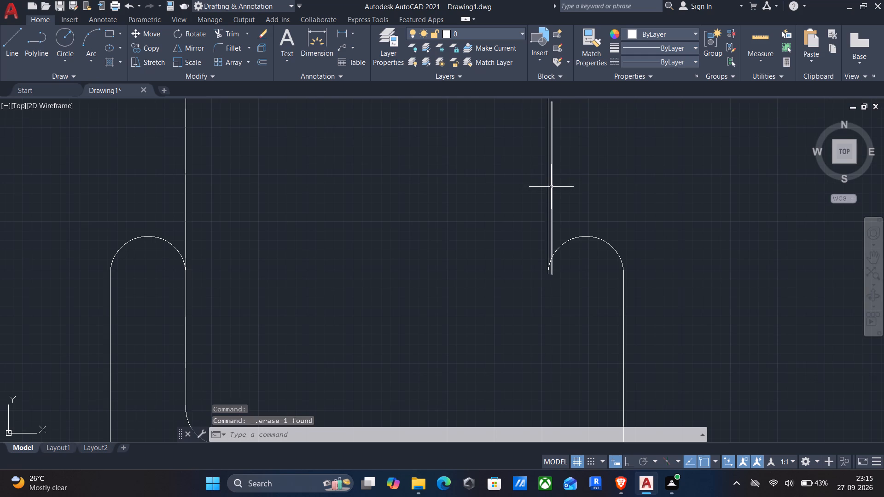
click(552, 186)
key(Delete)
Complete the single armchair's seat by drawing its missing lower right side and filleting it to the bottom edge with a 2" radius.
scroll(535, 228, down, 1)
middle_drag(533, 238, 611, 166)
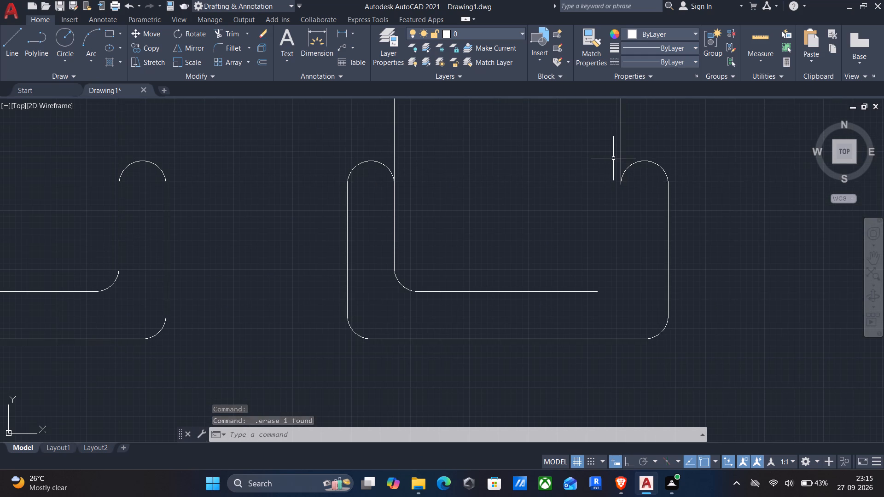
key(l)
key(Return)
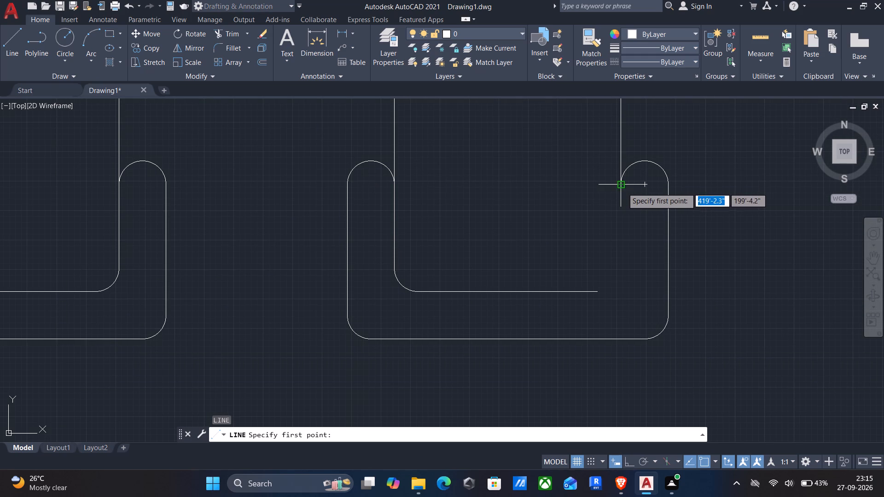
click(622, 187)
click(621, 277)
key(Return)
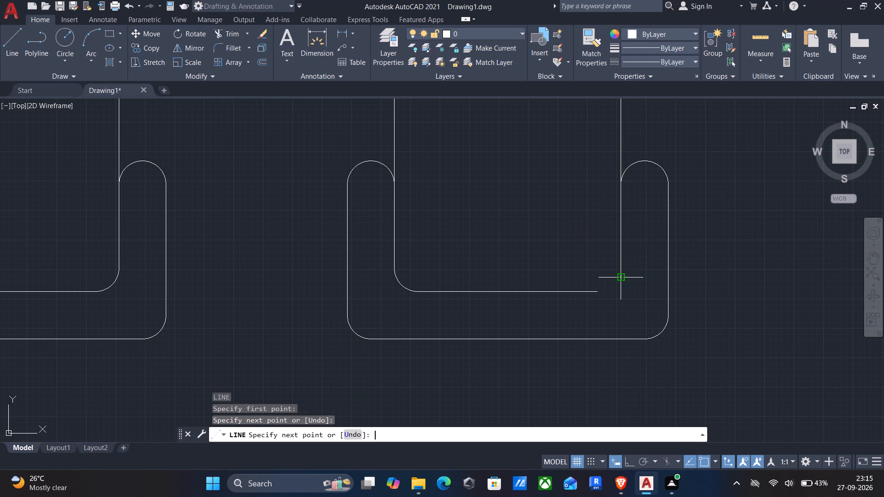
key(f)
key(Return)
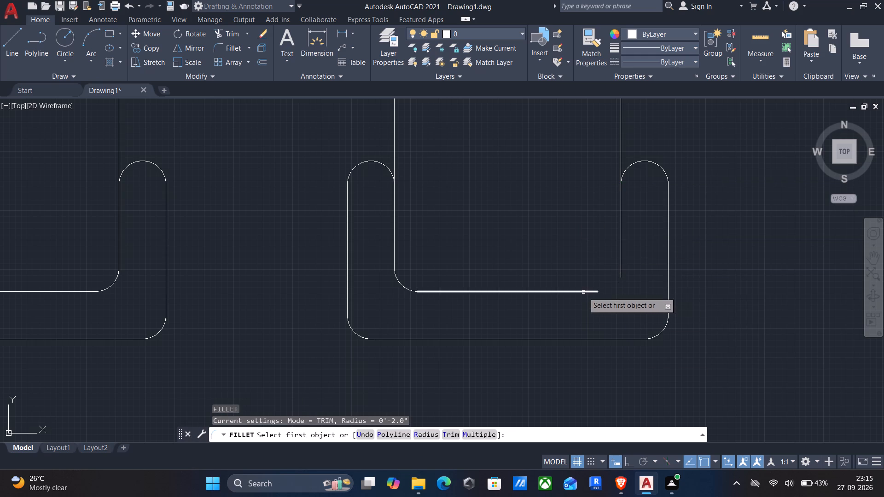
click(583, 292)
click(622, 249)
scroll(605, 254, down, 2)
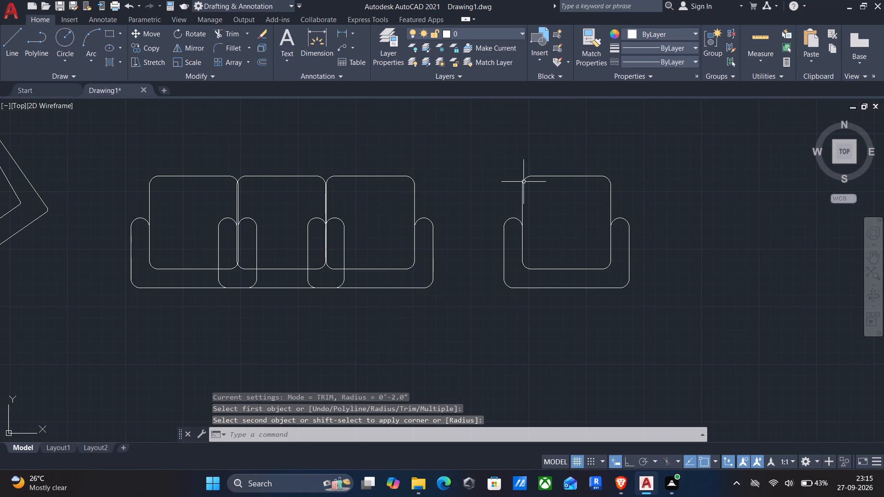
Copy the finished single armchair about 3'-1" to its right, using the midpoint of its back edge as base point.
click(482, 156)
click(689, 339)
key(c)
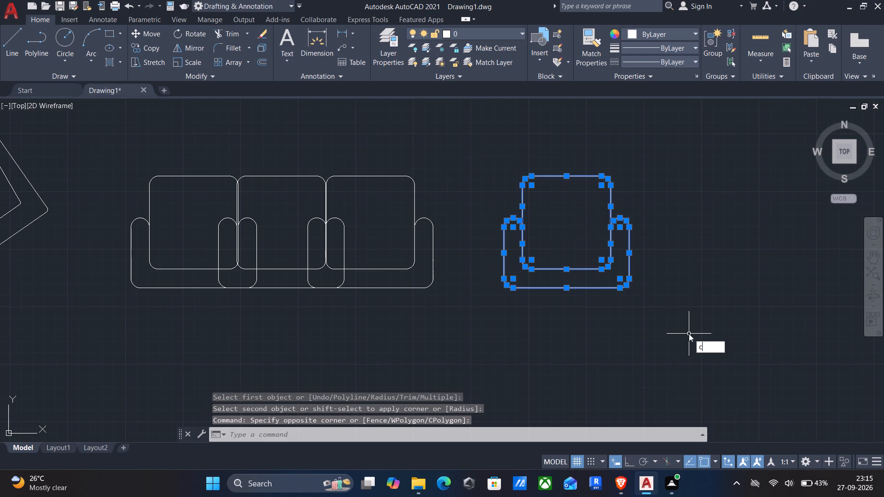
key(o)
key(Return)
click(567, 284)
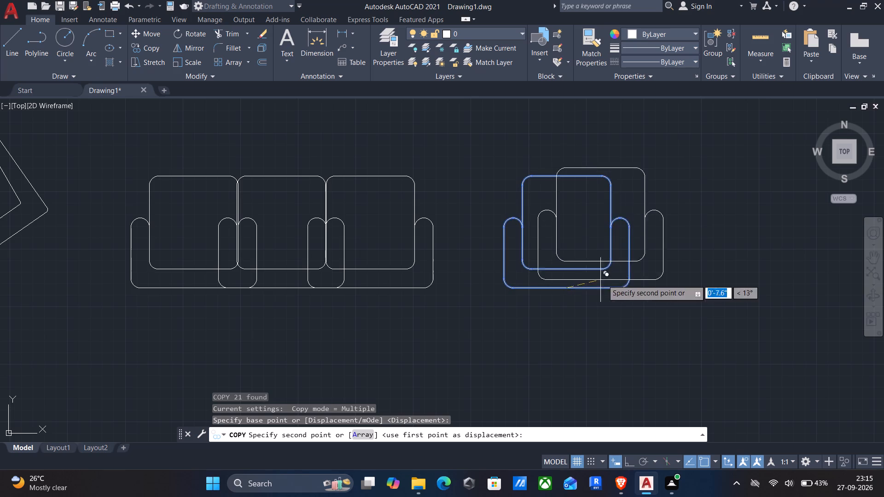
middle_drag(710, 289, 569, 270)
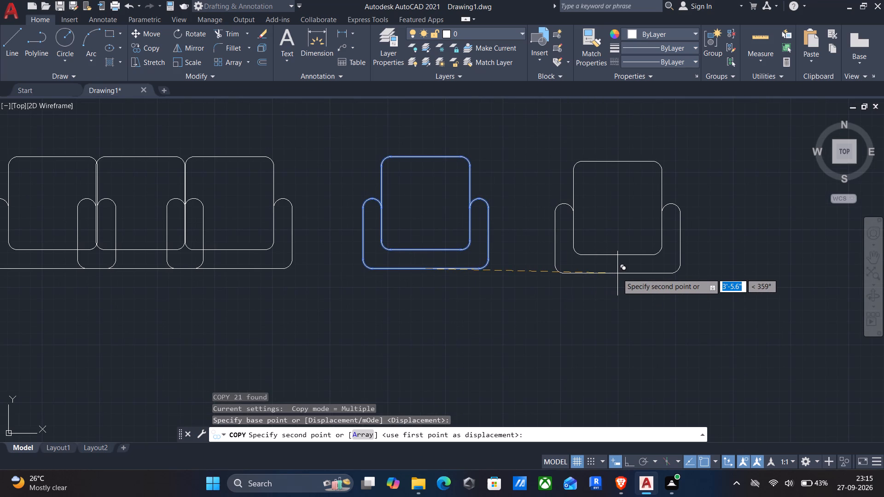
click(597, 271)
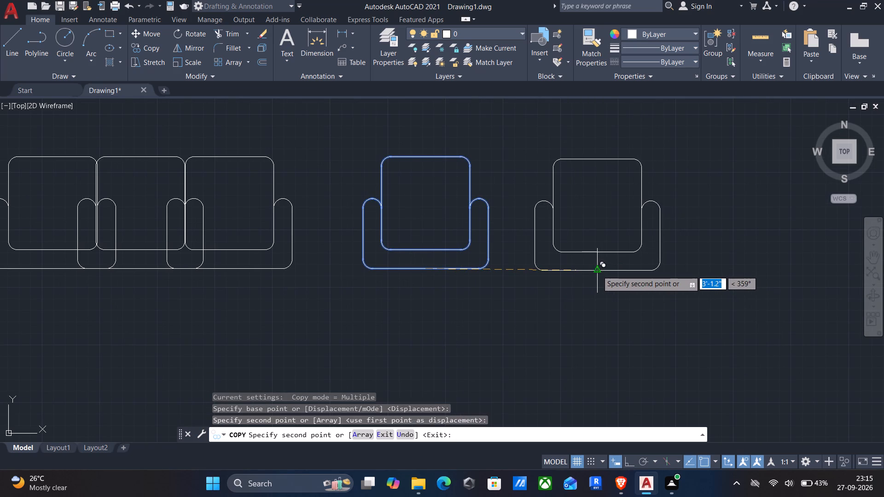
key(Return)
Rotate the armchair copy counterclockwise to a diagonal angle about the midpoint of its back edge.
click(509, 144)
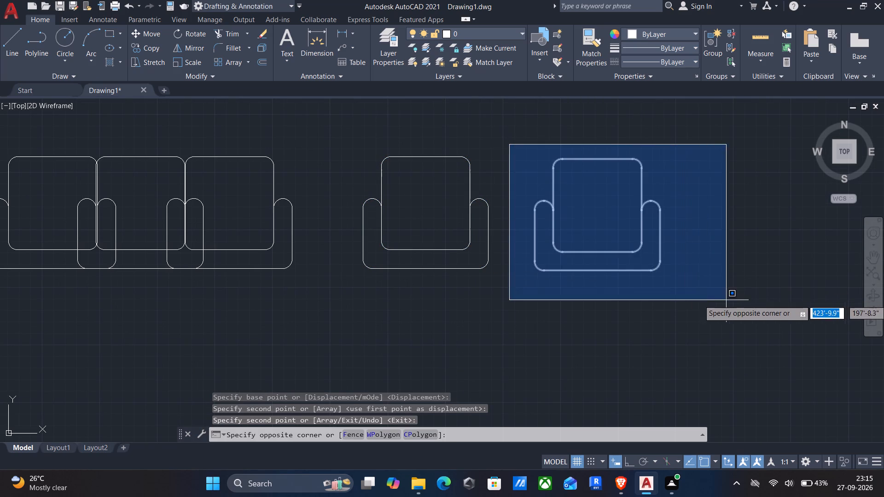
click(727, 300)
key(r)
key(o)
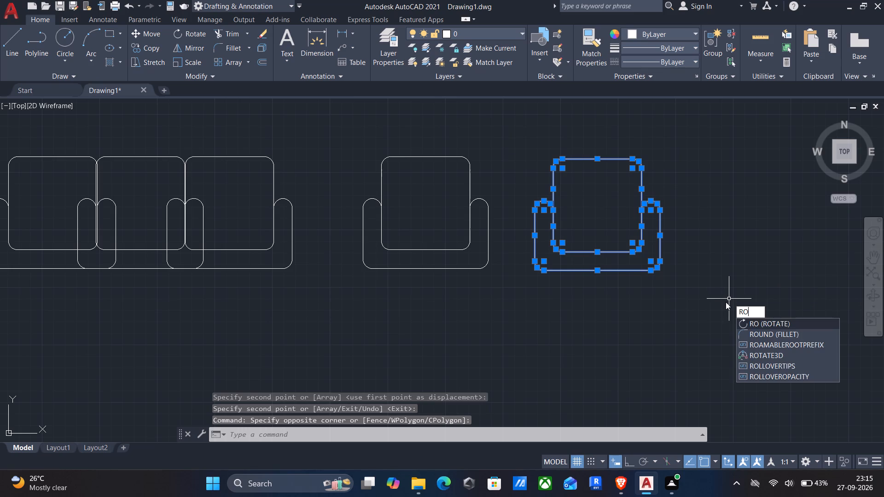
key(Return)
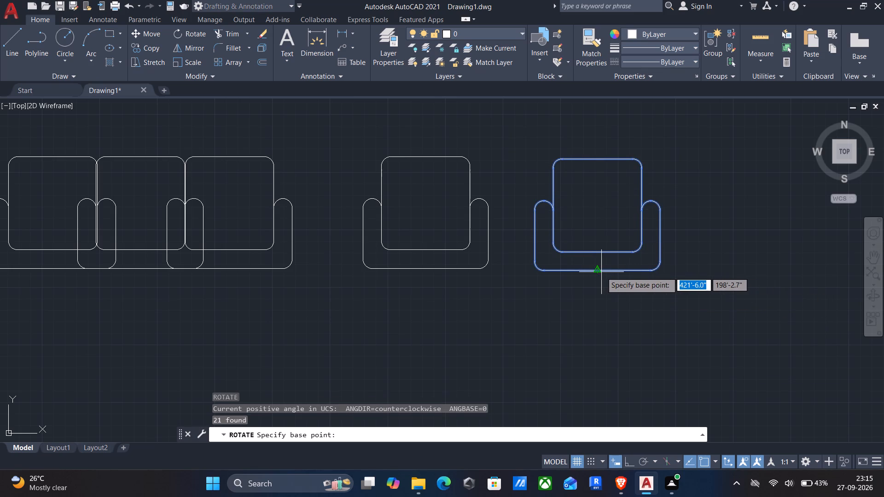
click(597, 270)
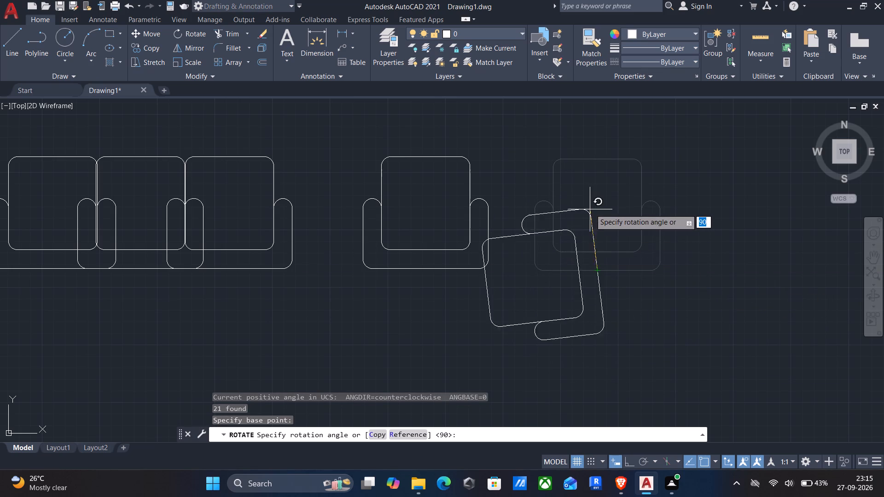
click(626, 250)
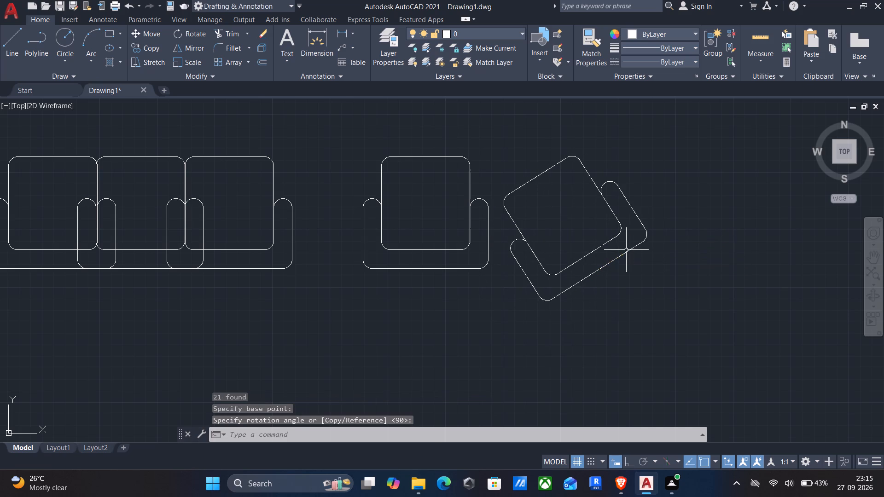
Copy the straight and the rotated armchair together into the living room, just below the vertical three-seat sofa, based on the straight chair's lower-left corner.
scroll(486, 210, down, 1)
click(358, 154)
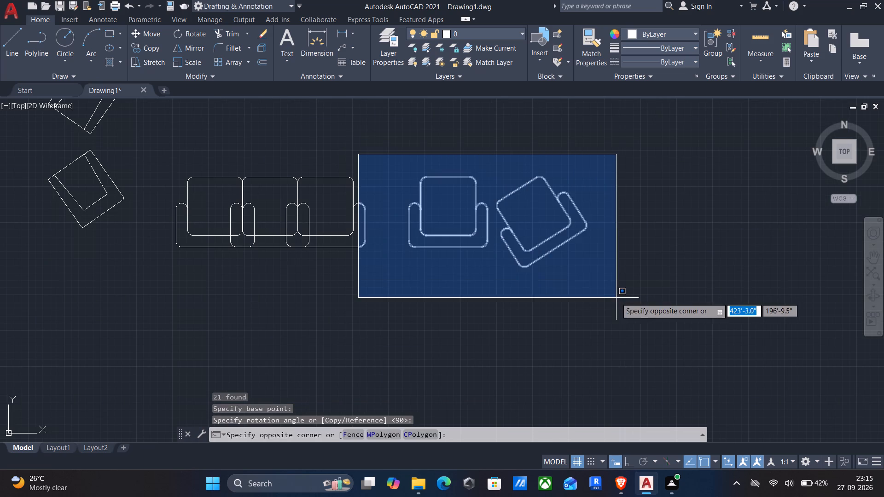
click(403, 136)
click(399, 139)
click(632, 301)
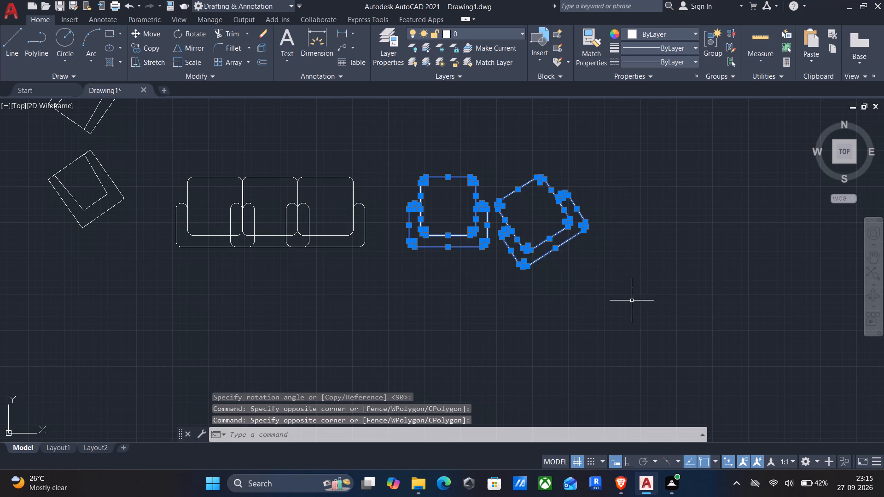
key(c)
key(o)
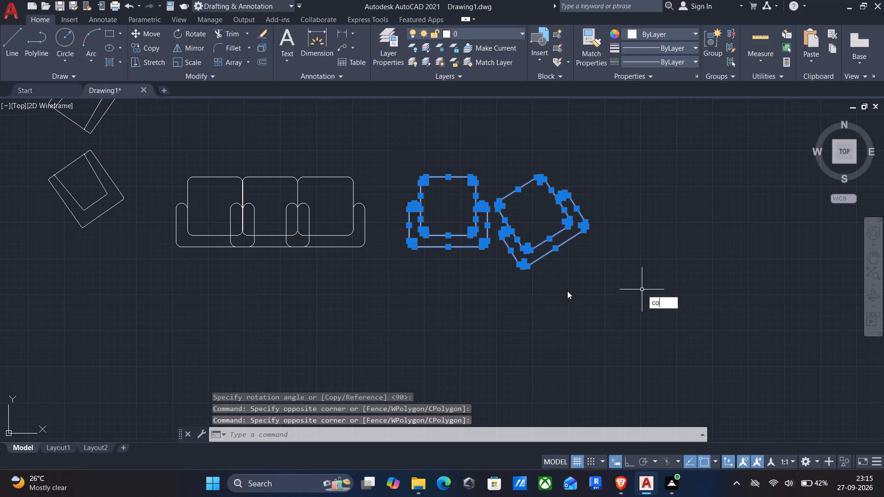
key(Return)
click(413, 250)
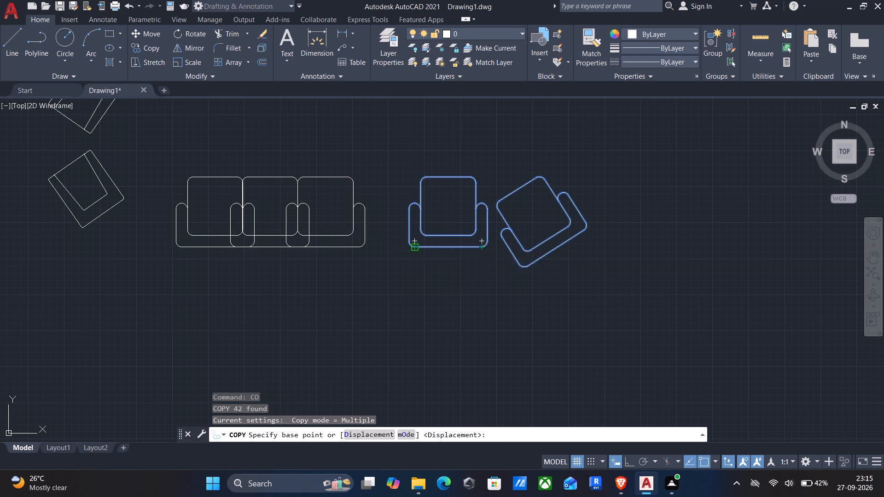
scroll(413, 257, down, 2)
middle_drag(401, 313, 524, 265)
middle_drag(304, 361, 569, 217)
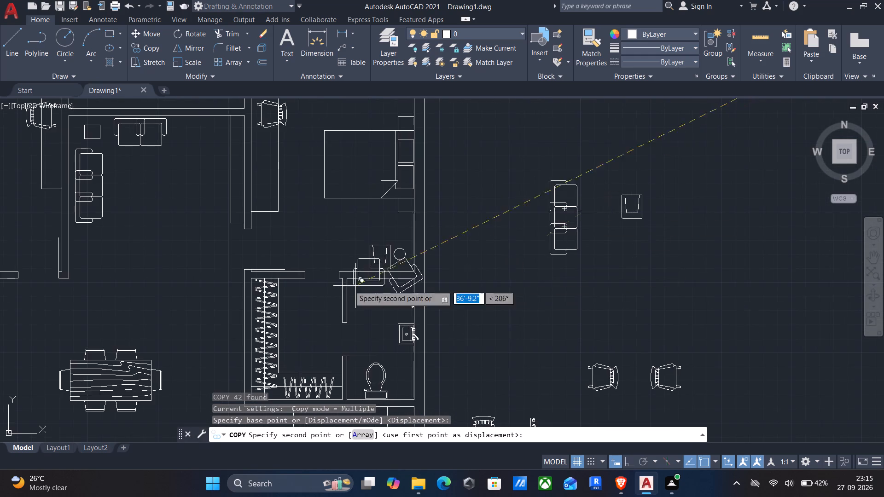
middle_drag(256, 261, 433, 230)
scroll(287, 217, up, 3)
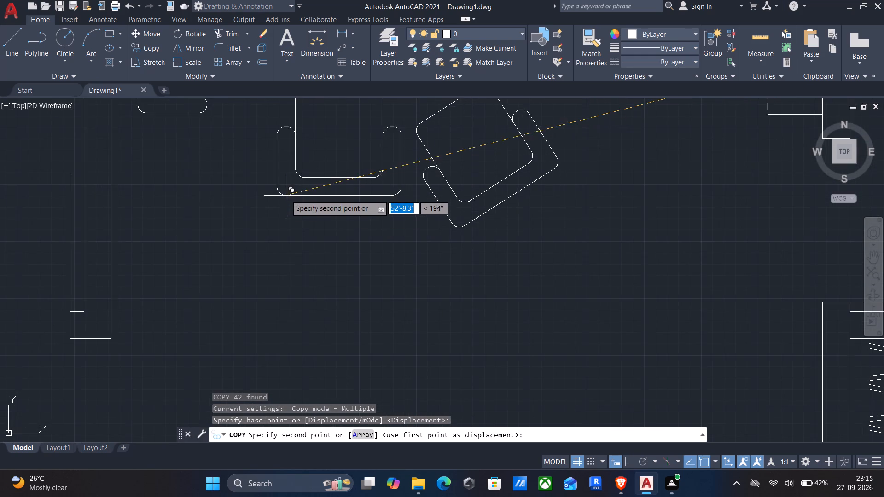
middle_drag(286, 196, 301, 299)
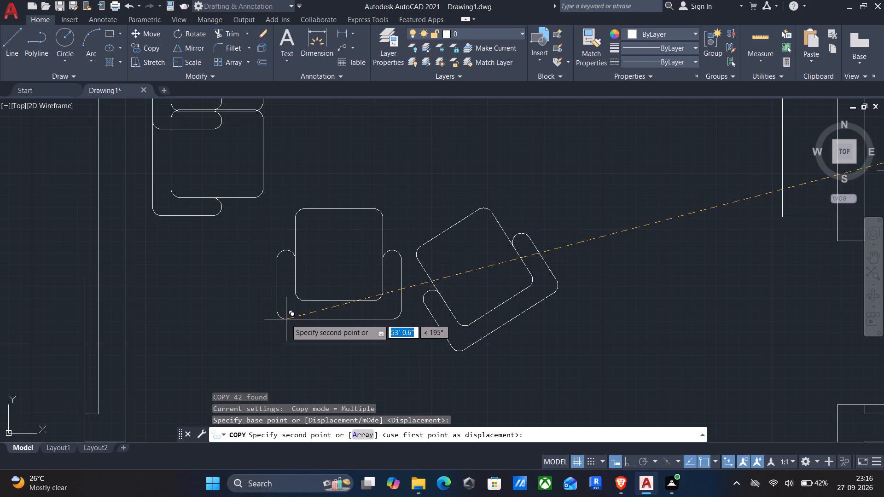
click(280, 319)
key(Return)
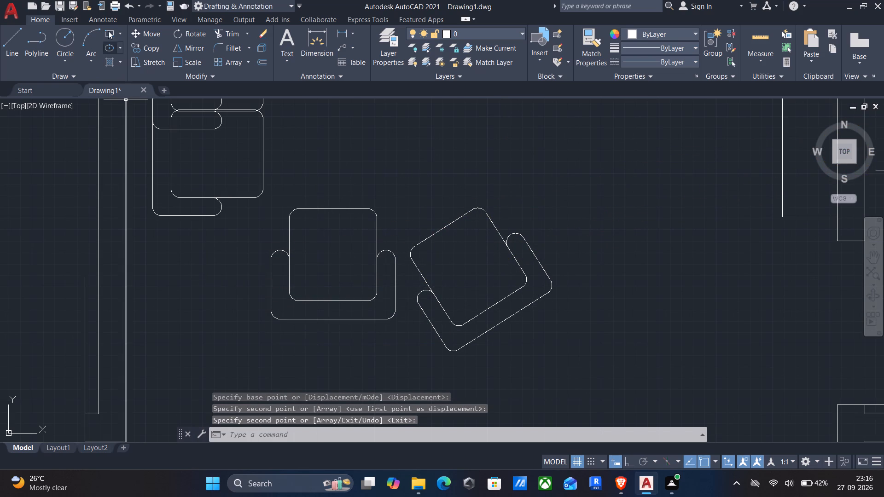
Draw a small rectangular side table in the living room, between the left wall and the straight armchair, below the three-seat sofa.
click(106, 32)
middle_drag(201, 300, 275, 217)
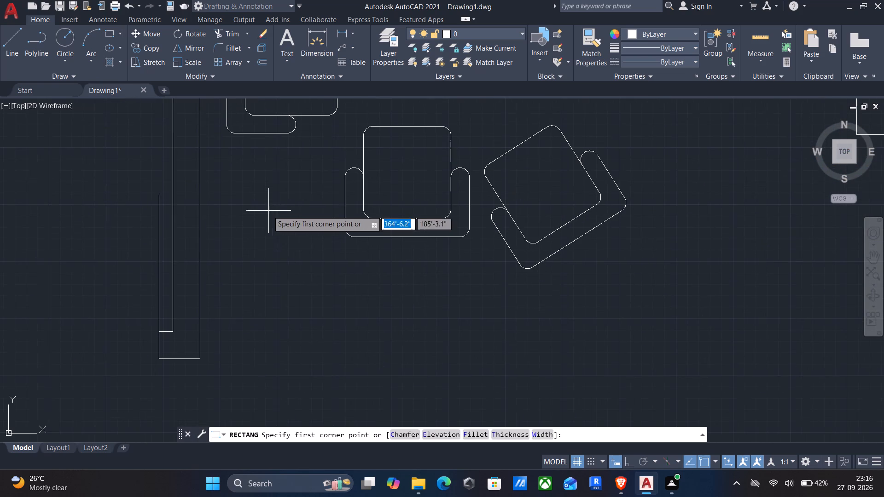
click(232, 169)
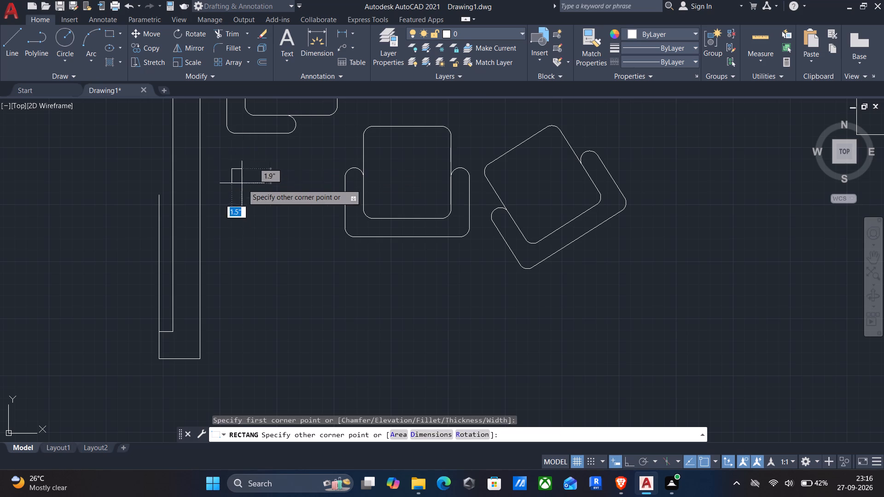
click(289, 239)
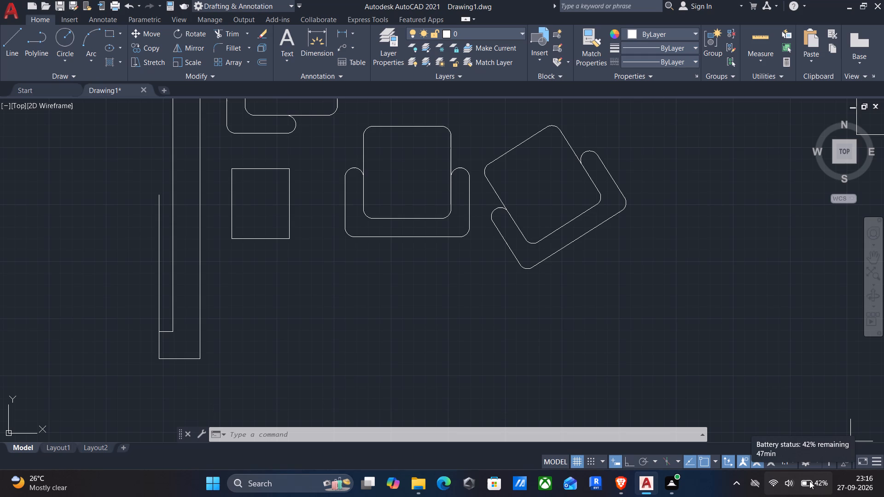
Copy the spare horizontal three-seat sofa into the open area left of the dining table, its back just above the lower-left bedroom's top wall.
scroll(754, 152, down, 2)
middle_drag(693, 190, 681, 258)
scroll(674, 247, down, 1)
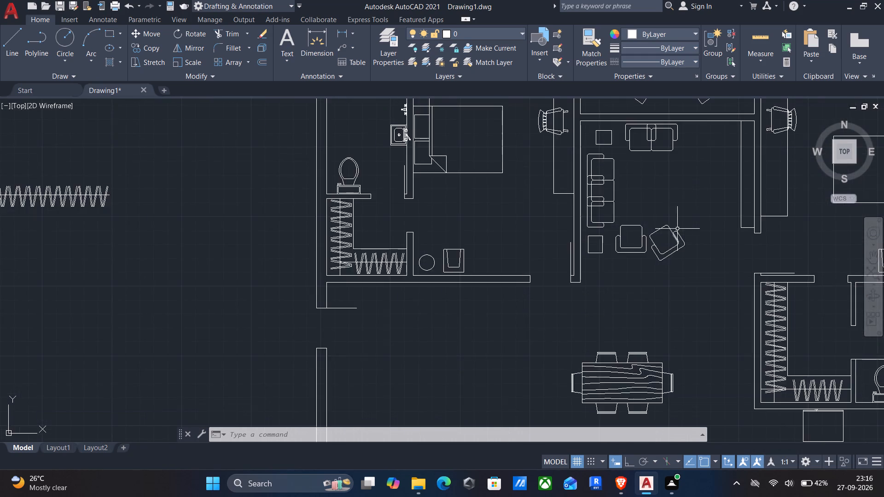
middle_drag(676, 220, 640, 281)
middle_drag(651, 230, 603, 281)
middle_drag(534, 195, 562, 210)
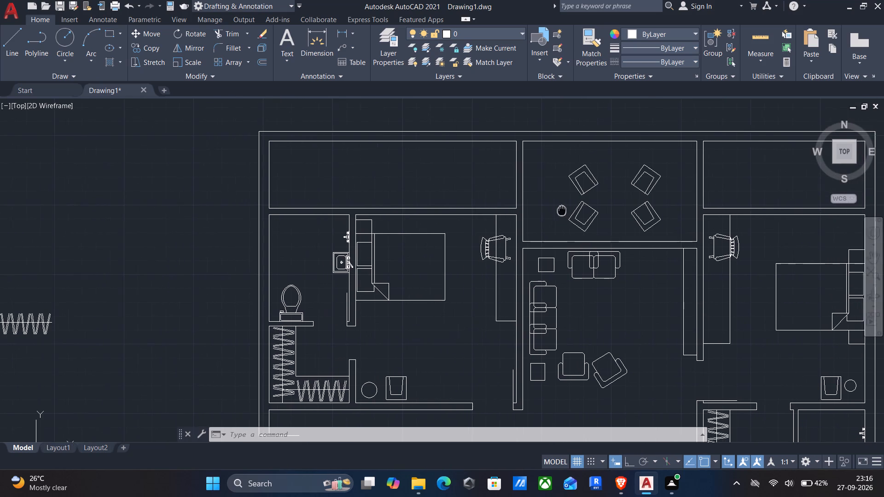
middle_drag(562, 210, 563, 210)
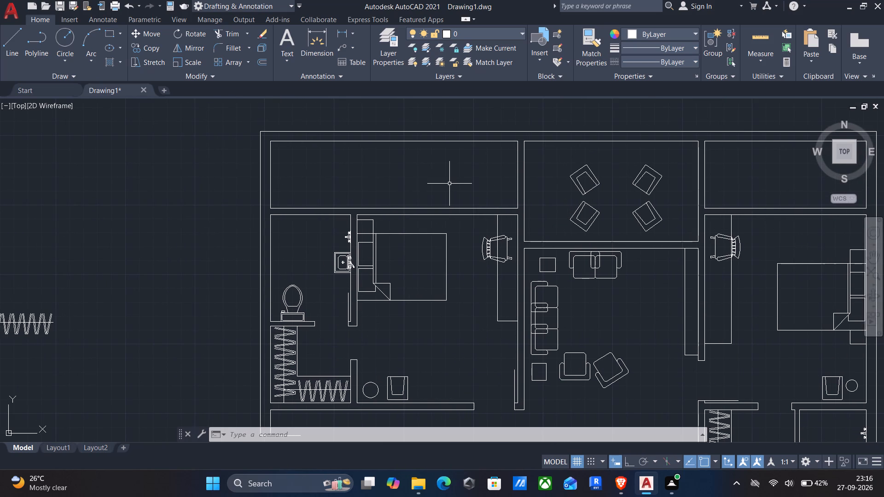
middle_drag(447, 183, 207, 193)
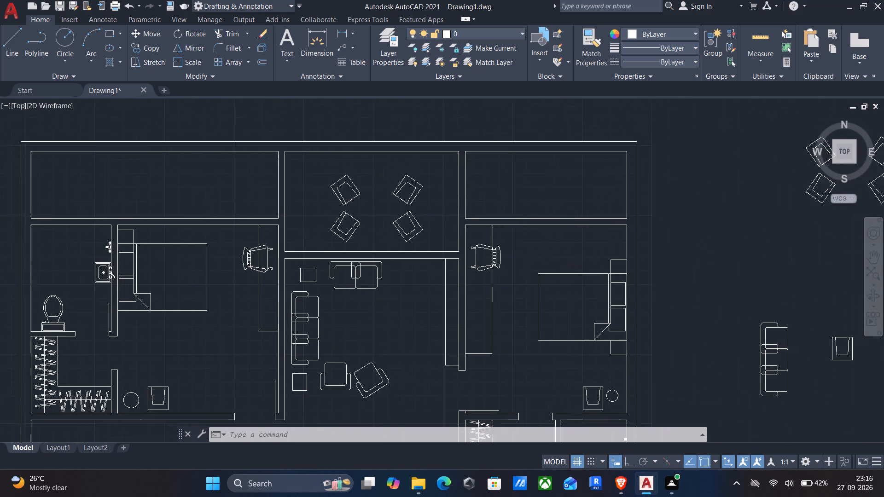
scroll(197, 187, down, 1)
scroll(644, 183, up, 2)
click(641, 167)
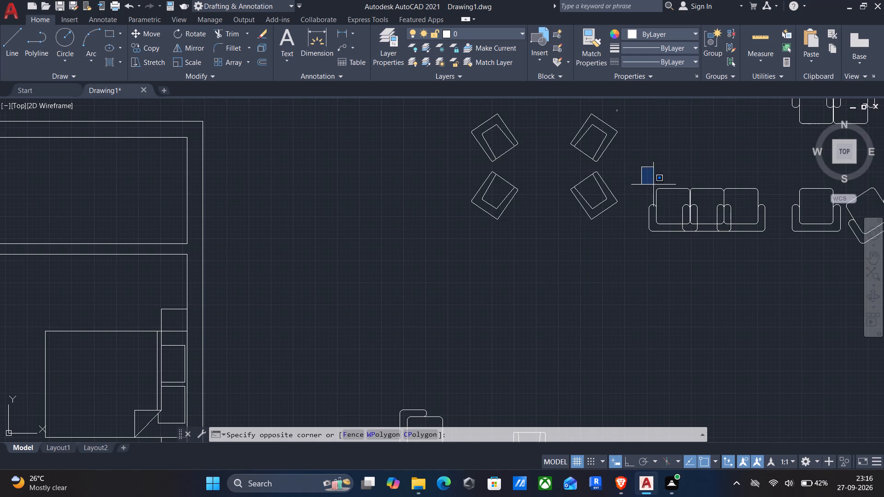
click(791, 269)
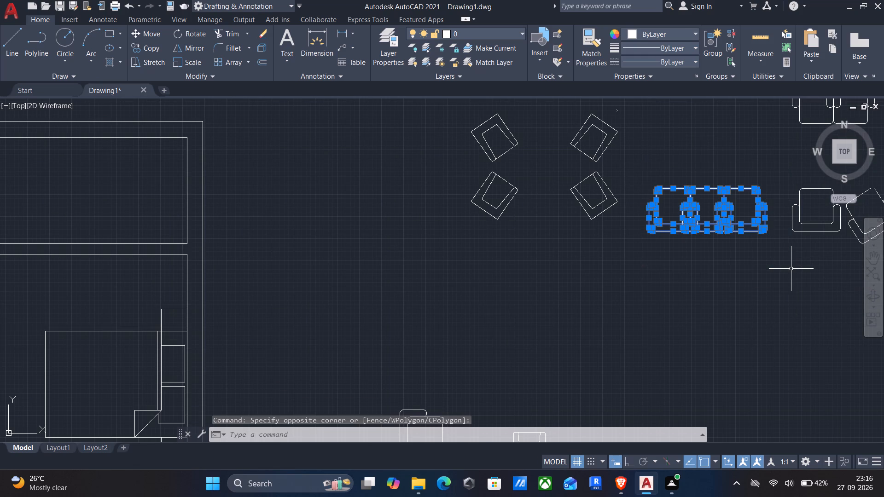
text(co)
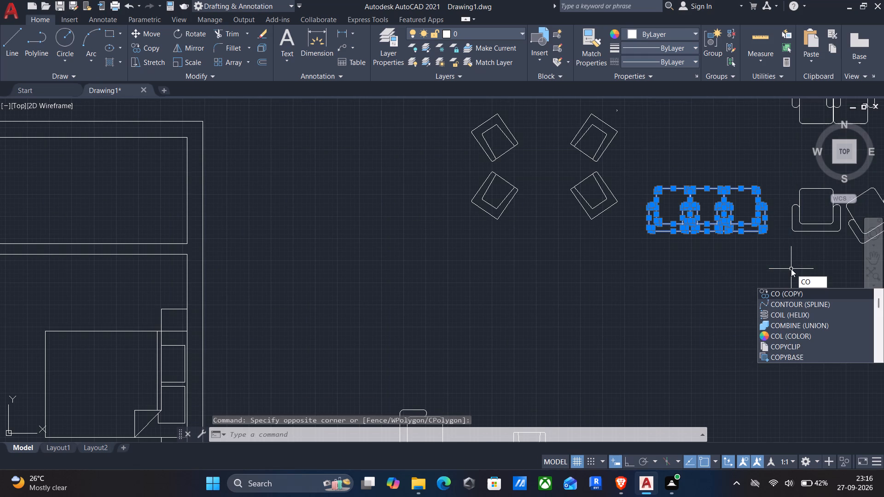
key(Return)
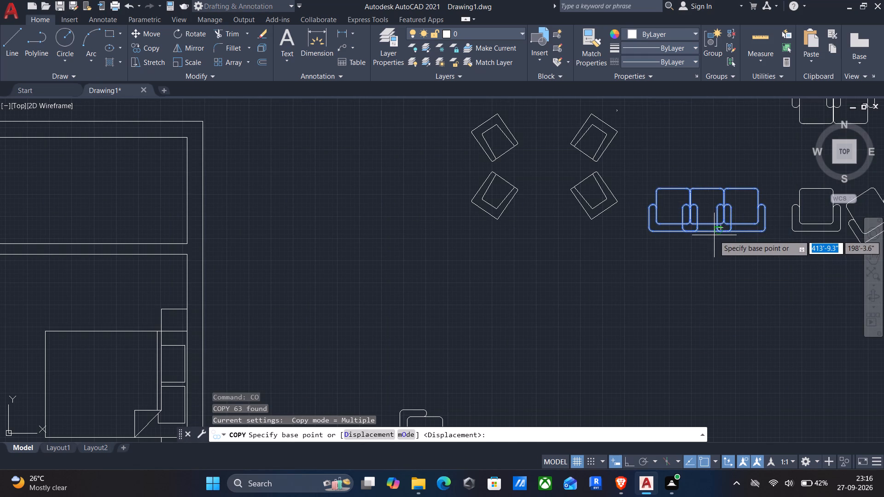
click(714, 235)
scroll(710, 243, down, 2)
middle_drag(685, 278, 765, 209)
middle_drag(647, 282, 786, 157)
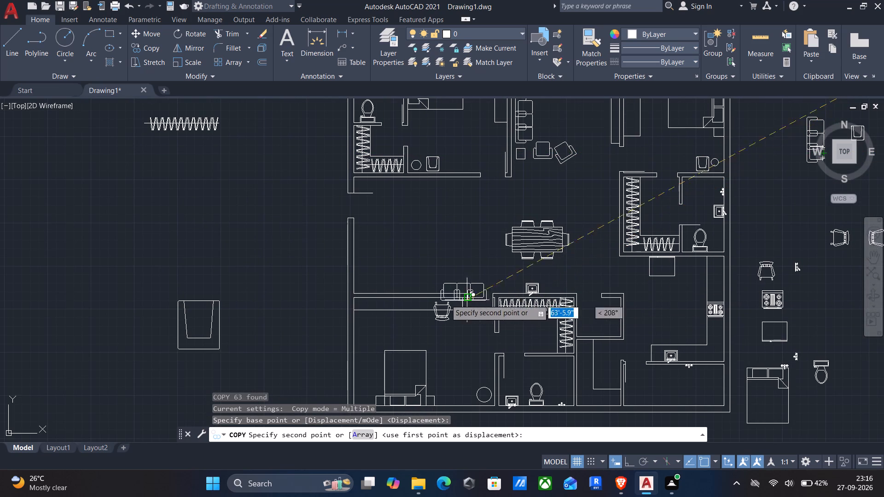
scroll(402, 294, up, 3)
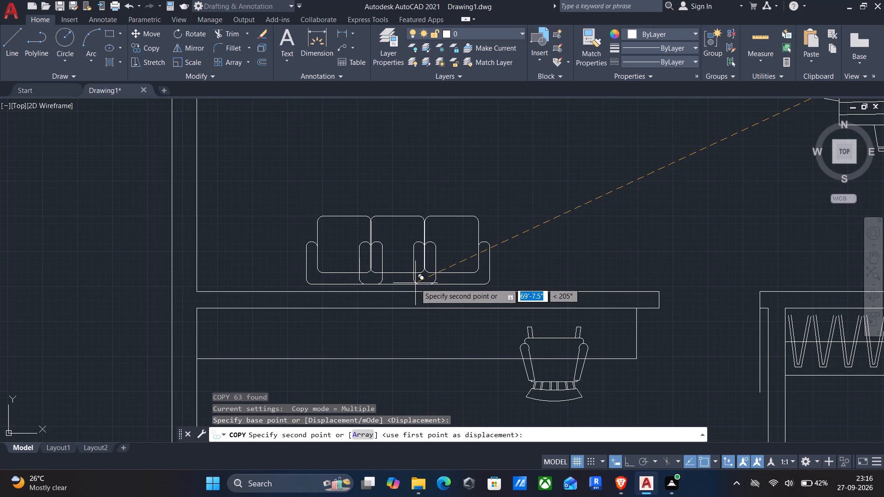
scroll(415, 283, up, 1)
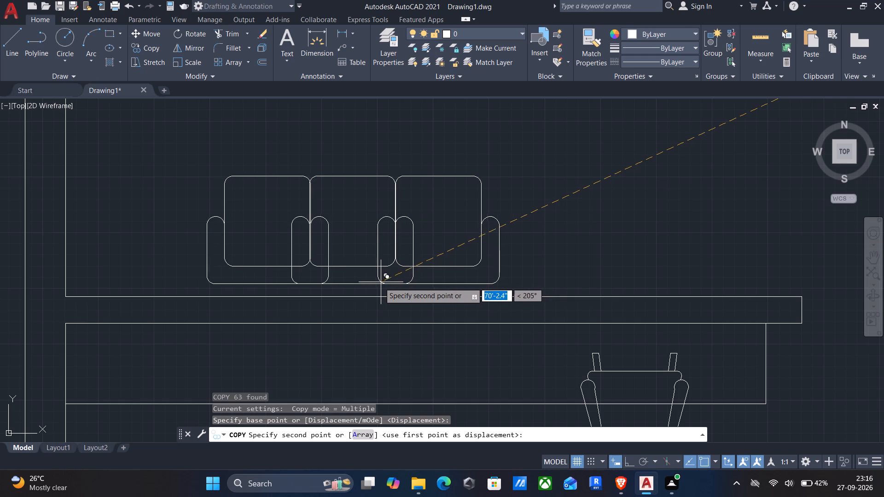
click(375, 283)
scroll(407, 275, down, 1)
key(Return)
Rotate the spare two-seat sofa 90° counterclockwise about its upper-right back corner, with Ortho on.
scroll(527, 271, down, 2)
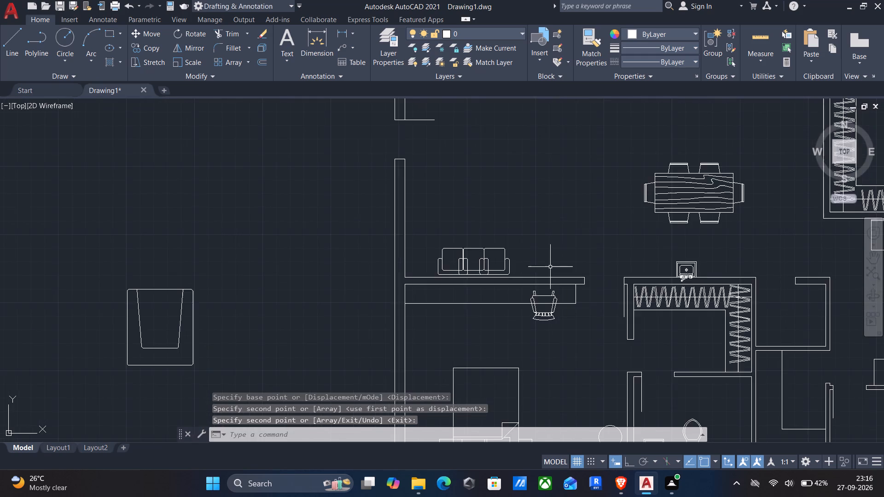
middle_drag(551, 266, 226, 248)
scroll(225, 247, down, 1)
middle_drag(455, 241, 429, 299)
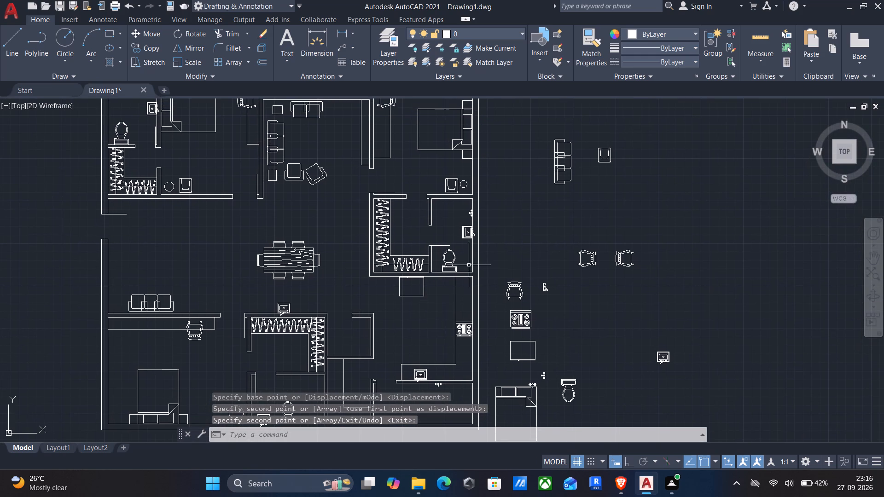
middle_drag(542, 274, 528, 268)
scroll(527, 269, down, 2)
middle_drag(546, 249, 515, 335)
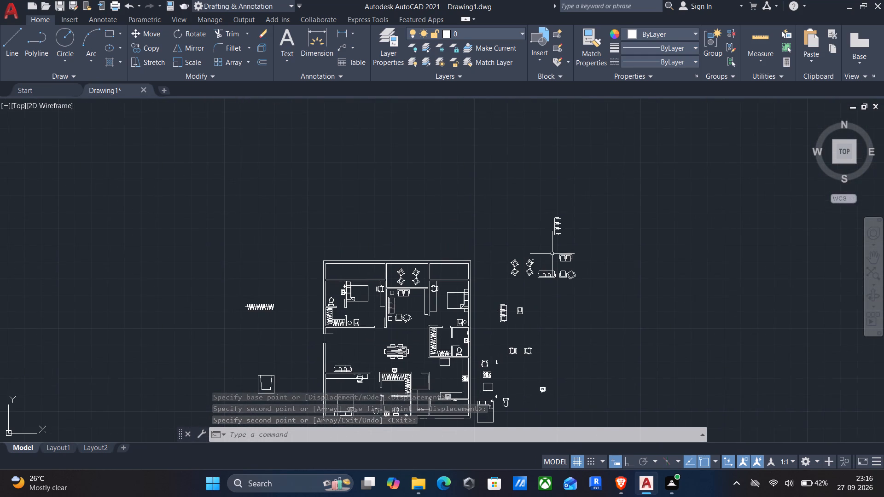
scroll(552, 253, up, 4)
scroll(518, 235, down, 2)
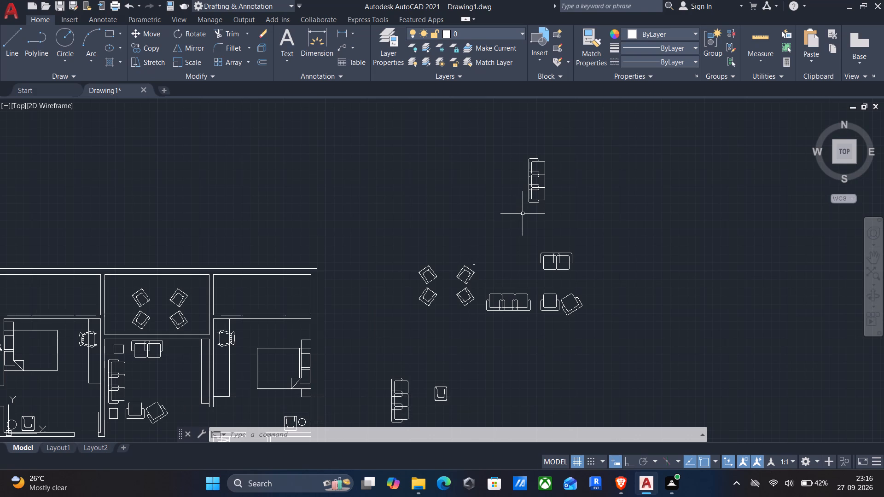
click(528, 238)
click(607, 283)
key(r)
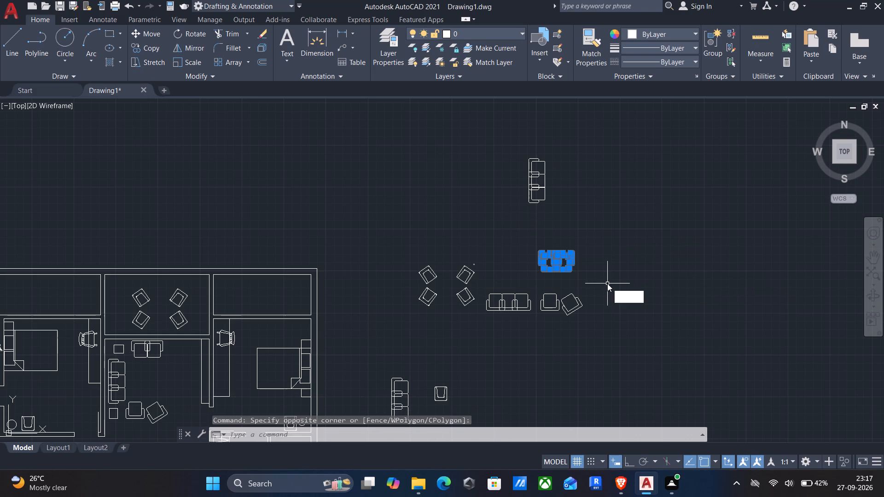
key(o)
key(Return)
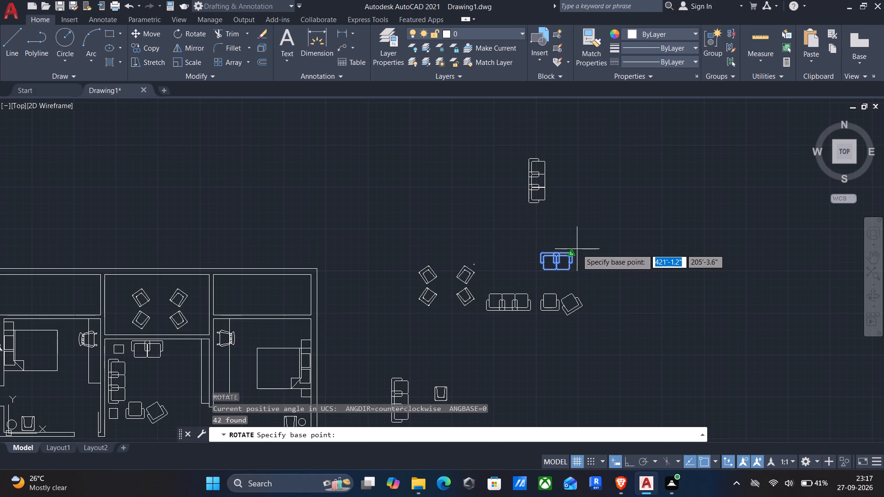
click(574, 252)
key(F8)
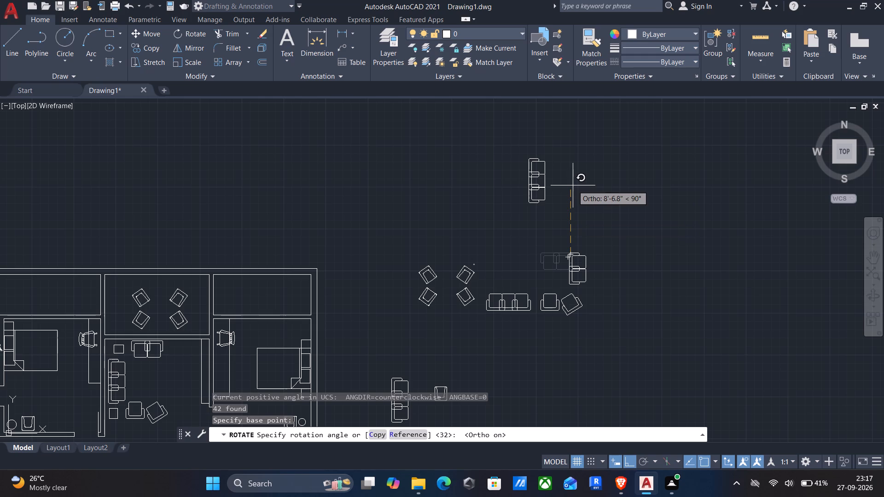
click(573, 185)
Copy the vertical two-seat sofa, with Ortho off, beside the second sitting area's left wall, above the horizontal three-seat sofa, based on its lower-left corner.
click(558, 241)
scroll(585, 289, up, 2)
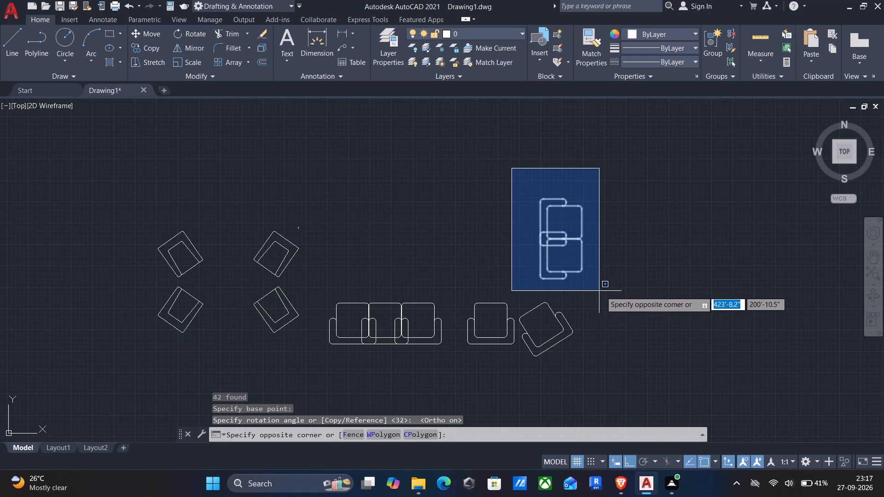
click(607, 293)
key(c)
key(o)
key(Return)
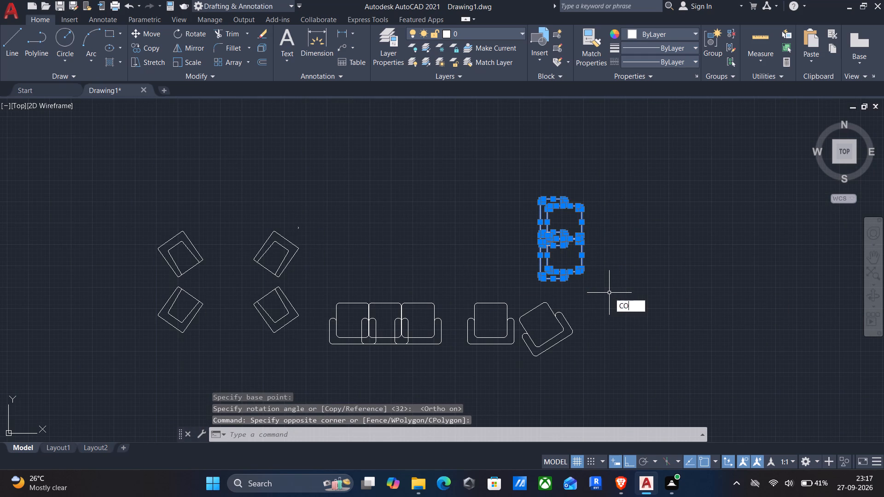
click(540, 278)
scroll(539, 278, down, 2)
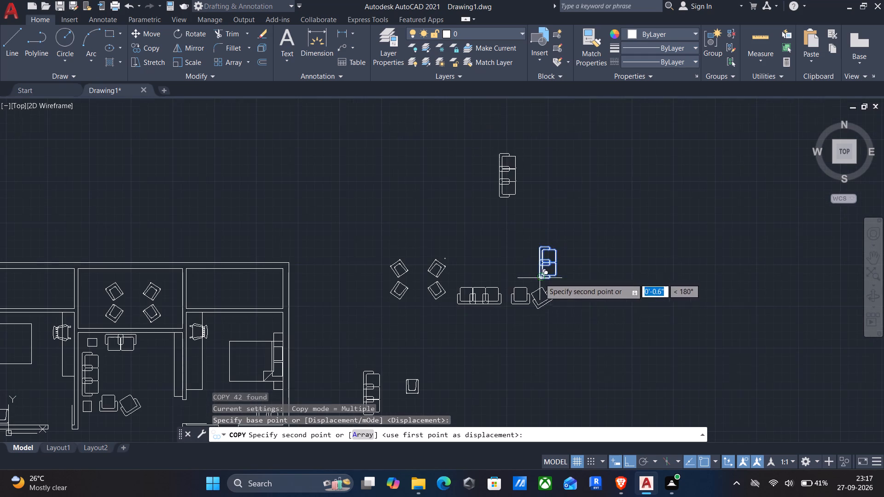
key(F8)
scroll(513, 308, down, 2)
middle_drag(534, 297, 740, 215)
middle_drag(492, 354, 649, 182)
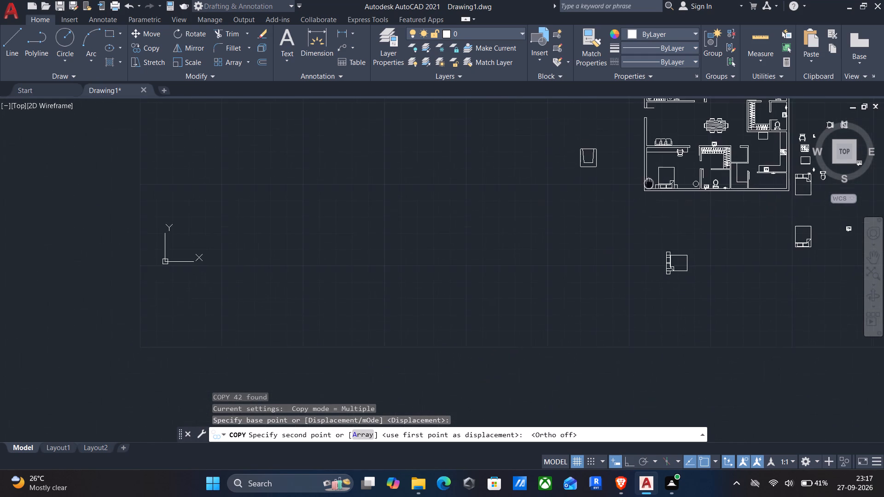
middle_drag(649, 182, 649, 182)
middle_drag(606, 207, 543, 329)
scroll(577, 270, up, 4)
middle_drag(615, 229, 596, 297)
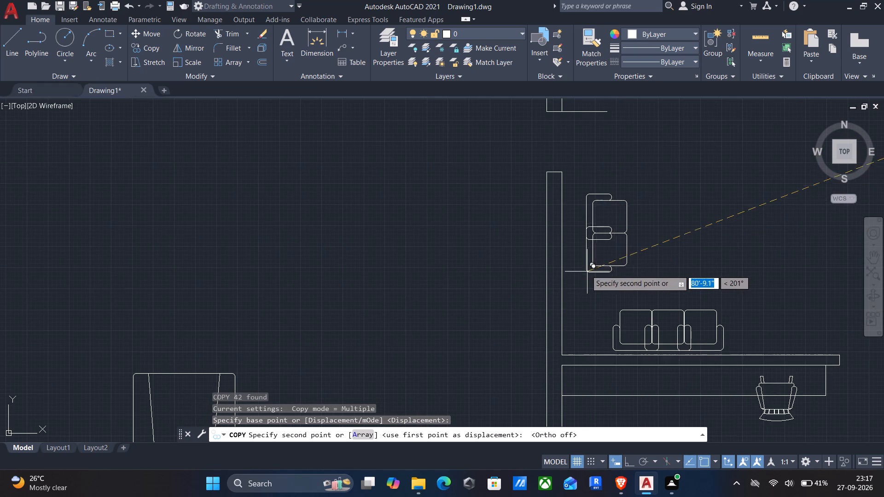
scroll(583, 270, up, 2)
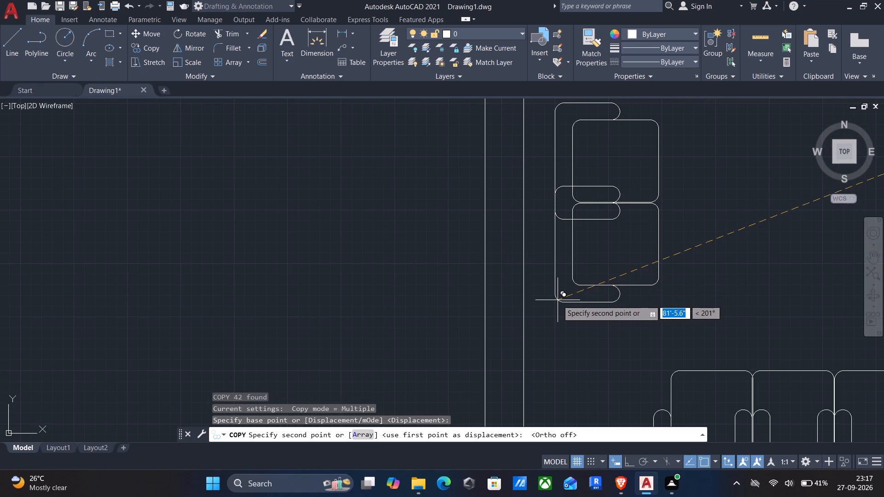
scroll(557, 300, up, 1)
click(557, 300)
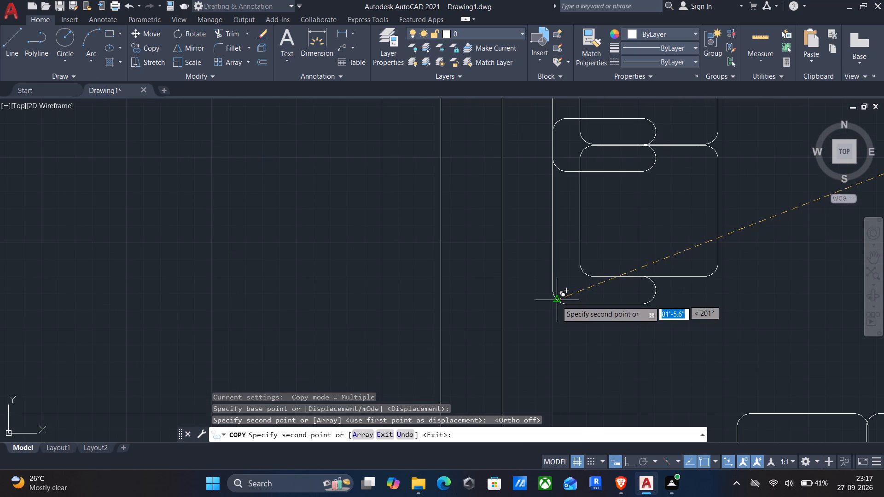
middle_drag(619, 322, 531, 316)
scroll(531, 316, down, 2)
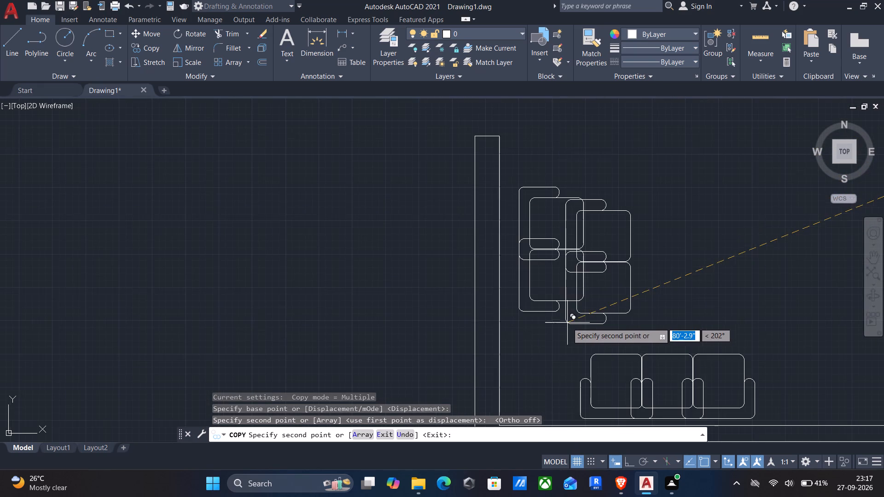
middle_drag(562, 329, 500, 328)
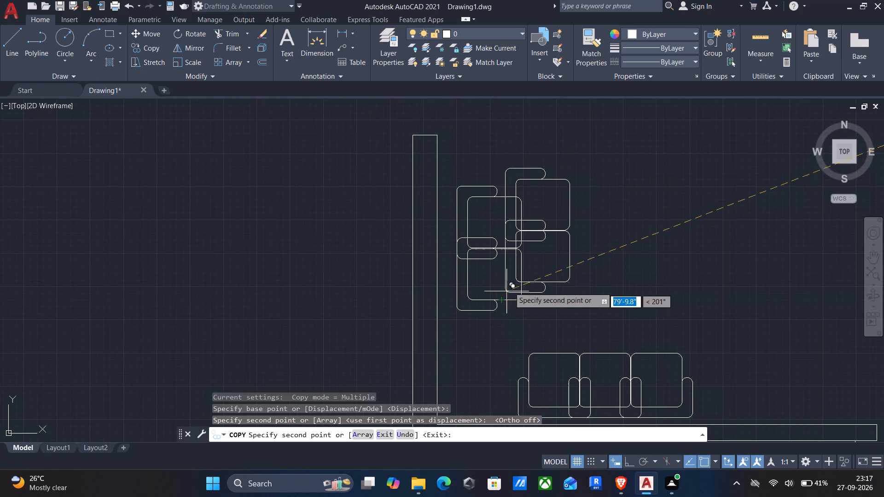
key(Escape)
Draw a small rectangular side table in the corner between the second sitting area's left wall and the horizontal three-seat sofa.
middle_drag(525, 306, 534, 280)
key(r)
text(ec)
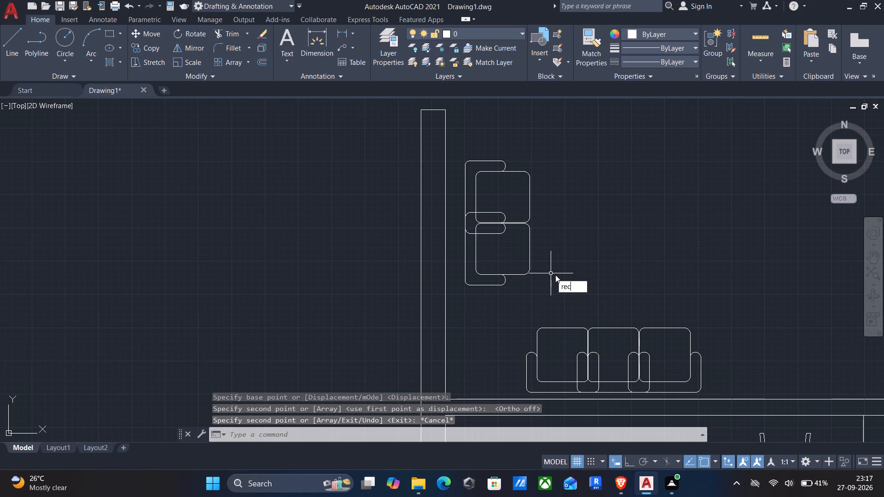
key(Return)
middle_drag(549, 293, 576, 239)
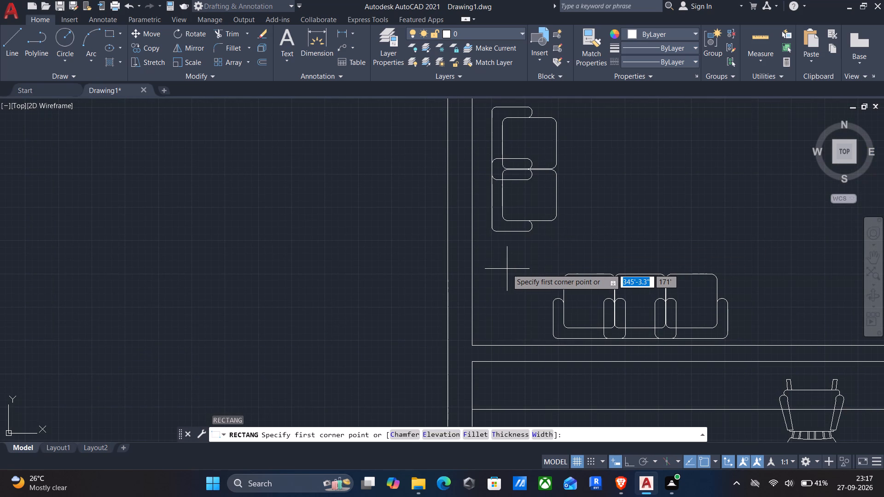
scroll(507, 269, up, 1)
click(490, 269)
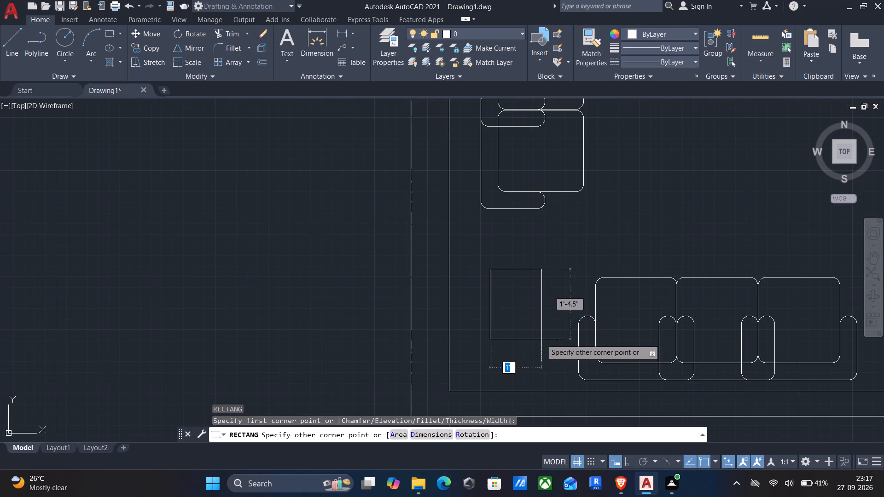
click(554, 328)
scroll(573, 330, down, 2)
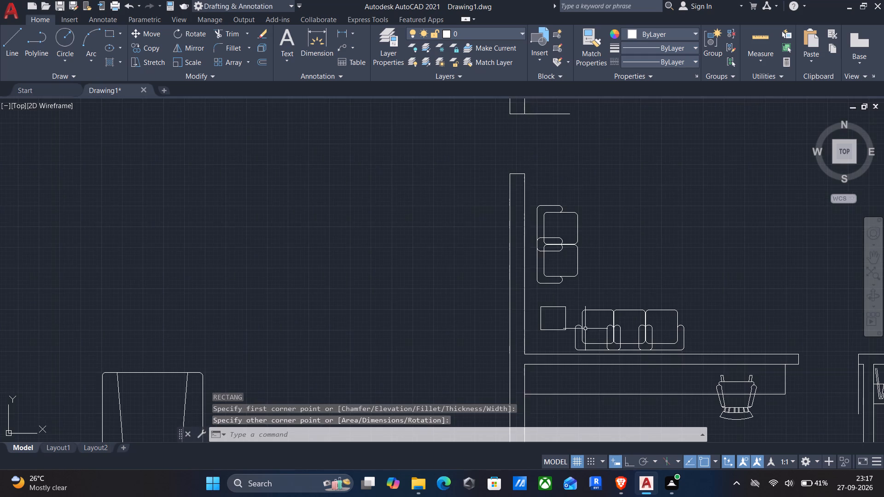
Draw a smaller rectangular side table just beyond the right arm of the horizontal three-seat sofa.
middle_drag(594, 329, 455, 330)
key(Return)
scroll(555, 320, up, 3)
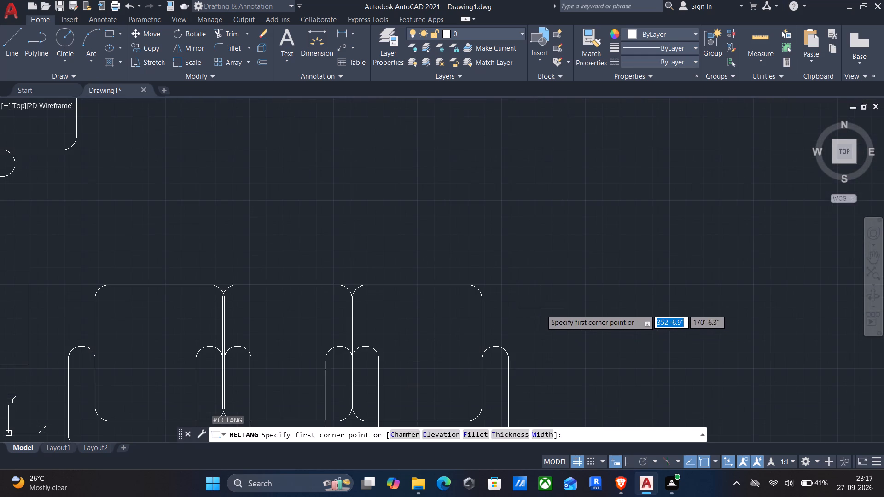
click(541, 309)
click(606, 377)
scroll(586, 361, down, 2)
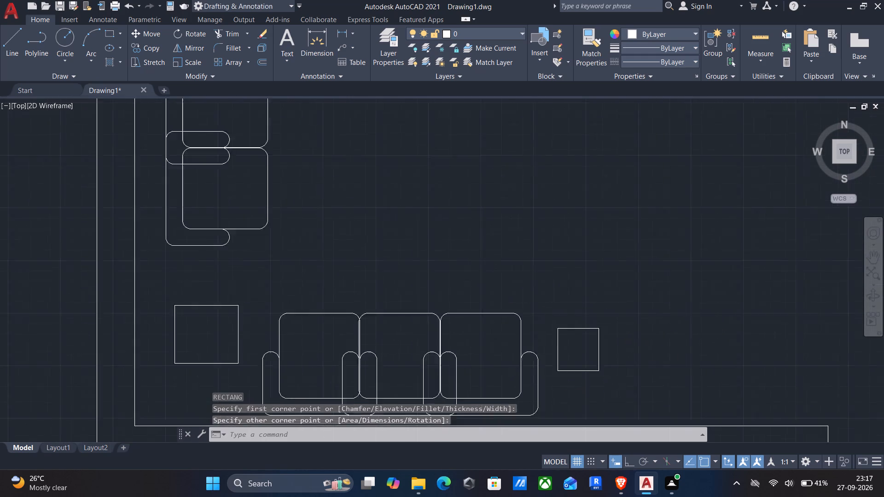
Mirror the two-seat sofa across a vertical line to its right with Ortho on, keeping the original, so the pair faces each other.
scroll(578, 354, down, 1)
click(411, 229)
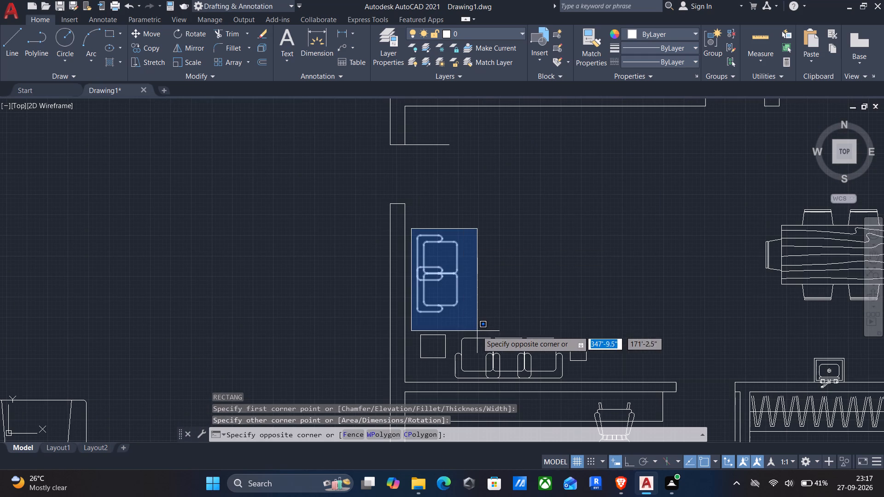
click(476, 329)
key(m)
key(i)
key(Return)
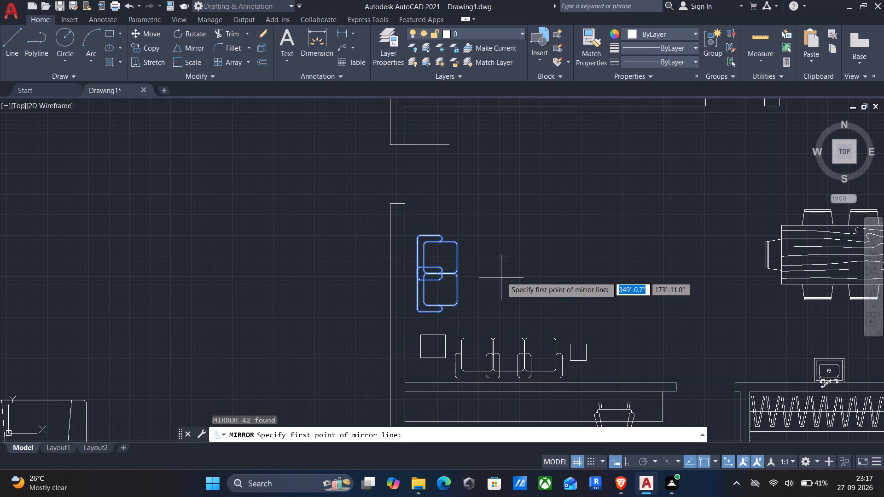
click(498, 239)
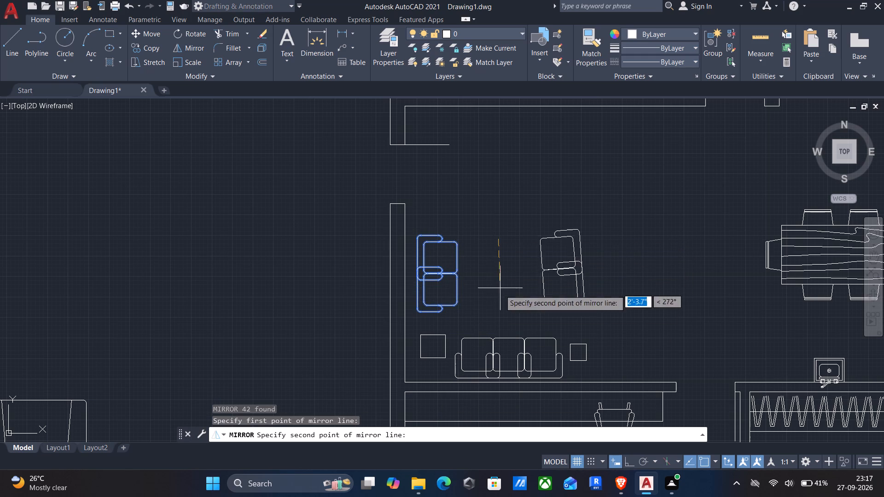
key(F8)
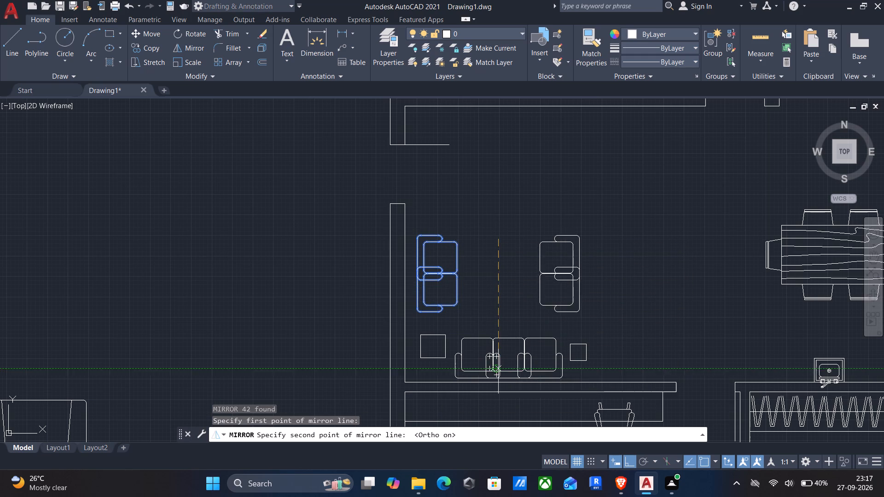
middle_drag(502, 394, 505, 336)
middle_drag(501, 387, 517, 332)
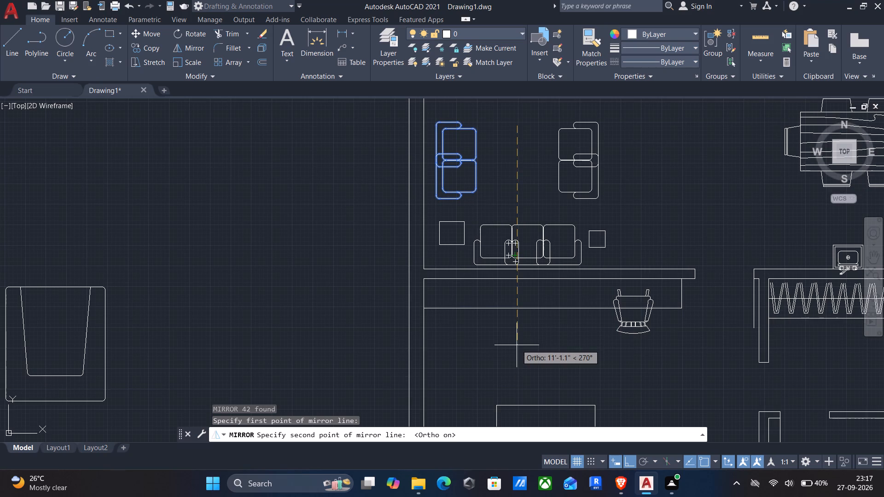
click(517, 345)
key(Return)
Draw a rectangular coffee table about 2'-2" by 1'-3" midway between the two facing two-seat sofas.
key(r)
key(e)
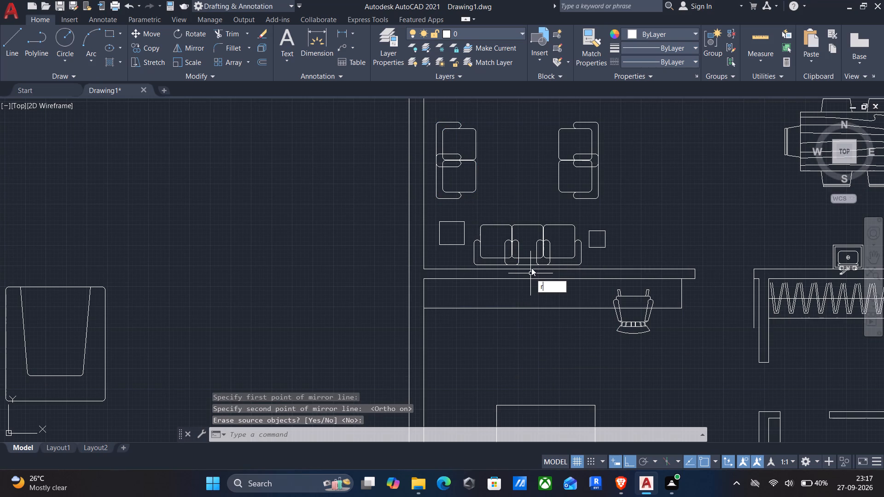
key(c)
key(Return)
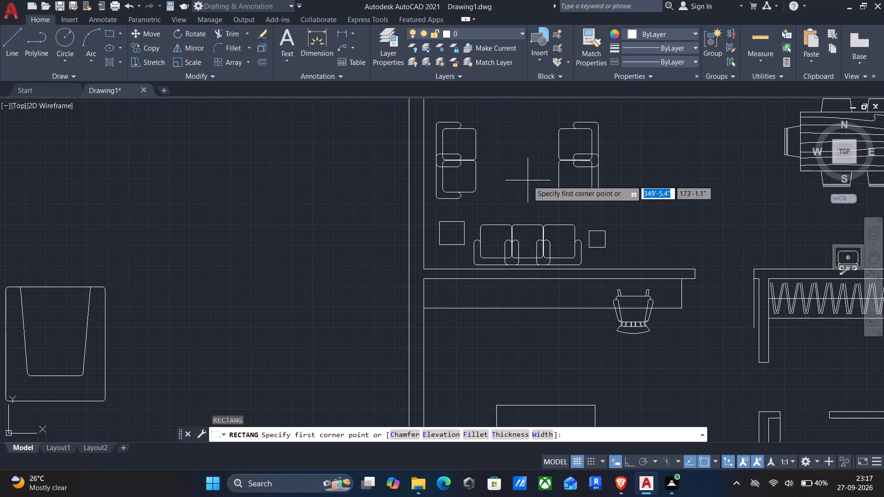
scroll(502, 156, up, 2)
click(481, 144)
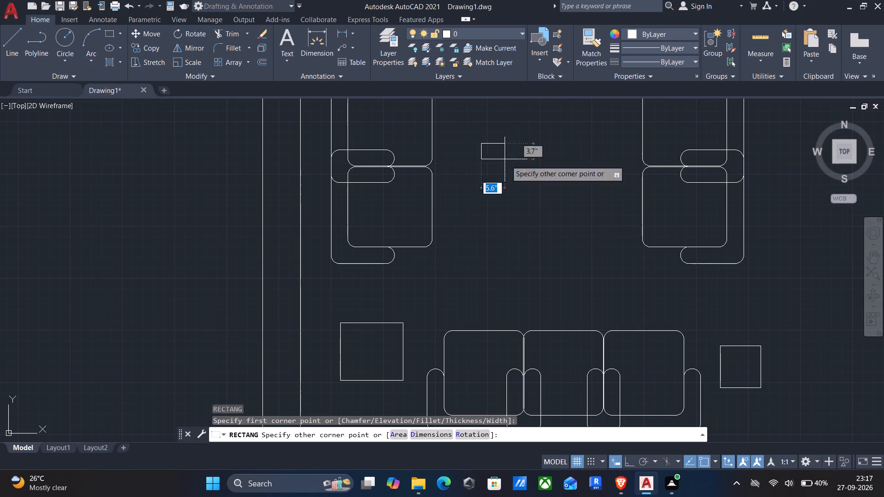
click(588, 208)
scroll(585, 220, down, 2)
Review the furnished floor plan around the second sitting area, dining area, lower-left bedroom and neighbouring rooms.
middle_drag(584, 225, 552, 239)
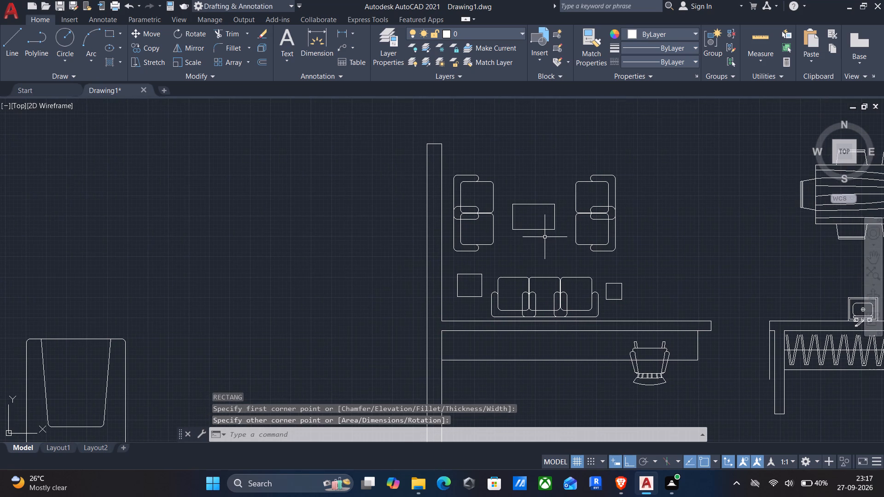
middle_drag(545, 245, 509, 264)
scroll(508, 265, down, 1)
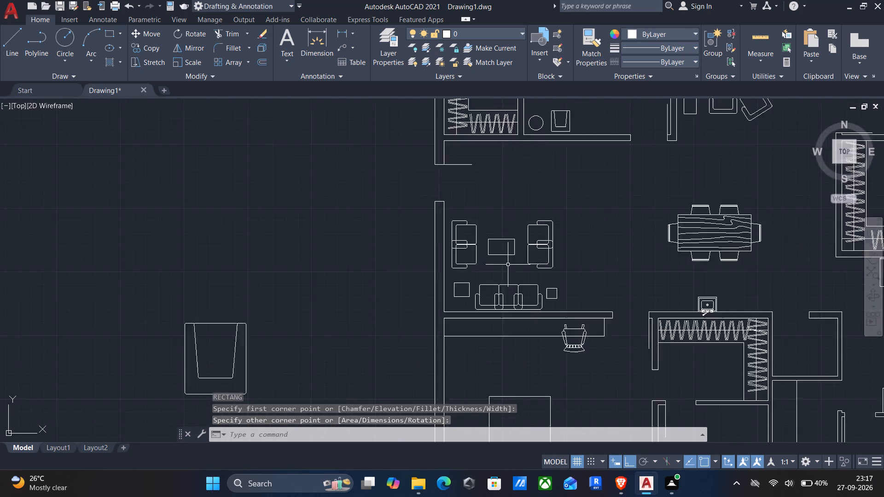
scroll(508, 265, down, 1)
middle_drag(551, 240, 513, 251)
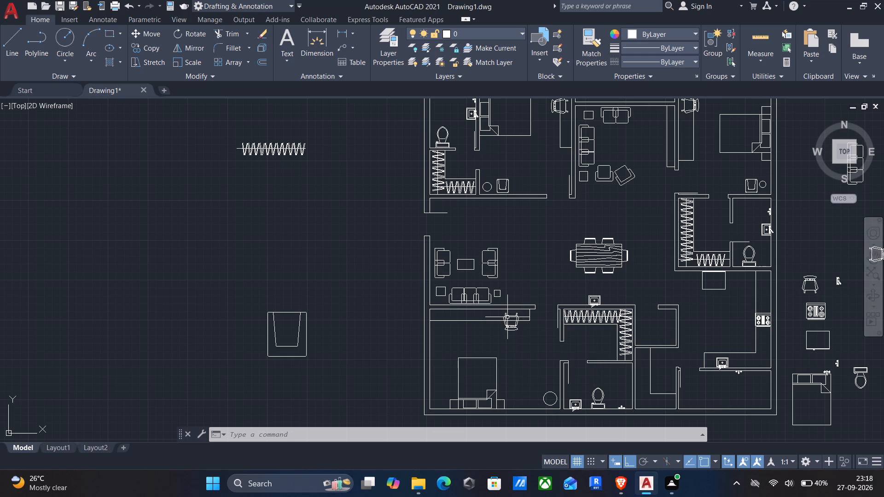
middle_drag(493, 366, 495, 341)
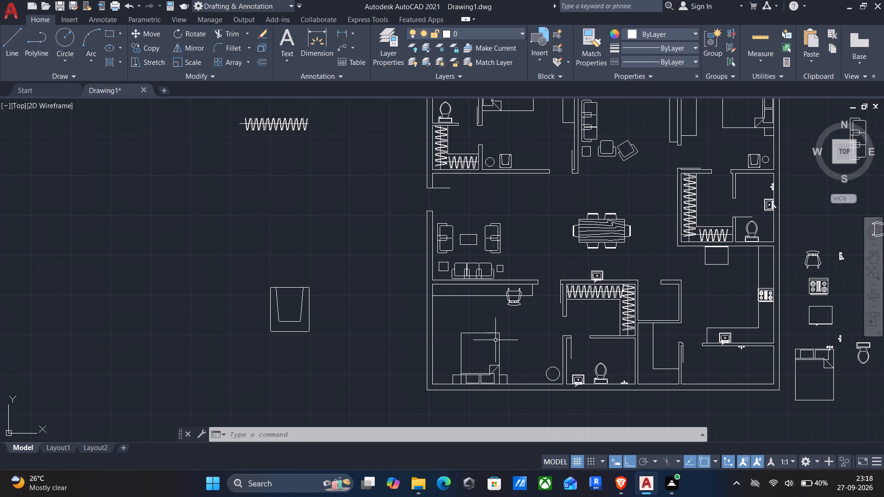
middle_drag(543, 371, 534, 351)
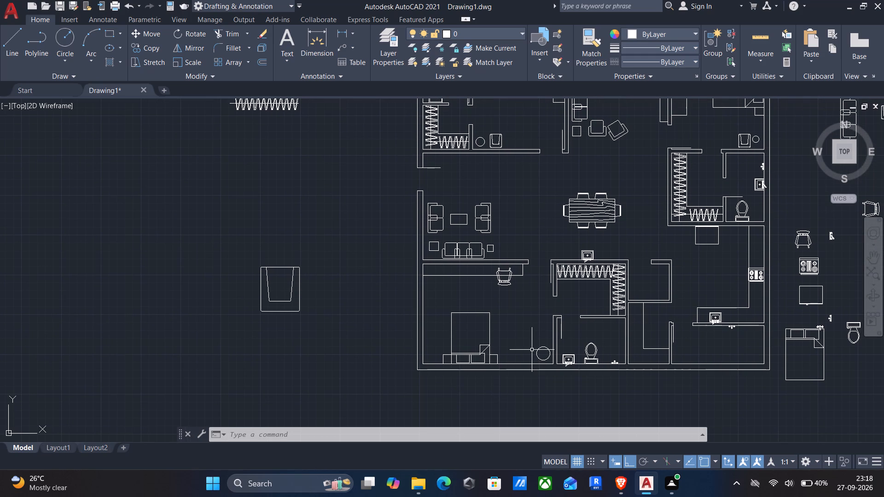
middle_drag(583, 355, 570, 359)
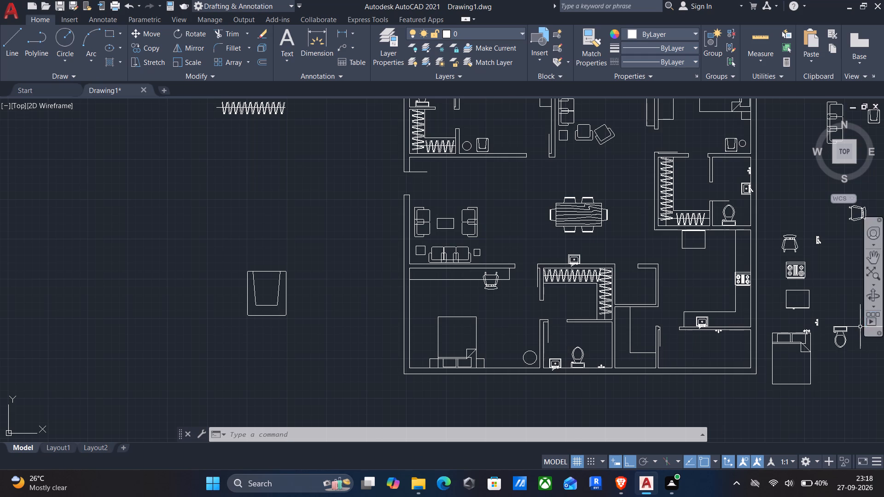
Draw a small appliance-sized rectangle against the right wall of the bottom-right room below the kitchen, near its upper corner.
middle_drag(839, 332, 599, 295)
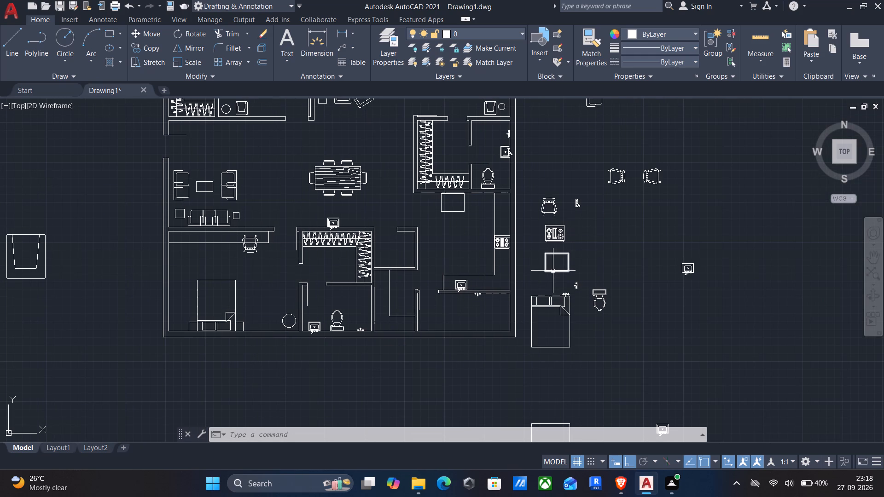
text(rec)
key(Return)
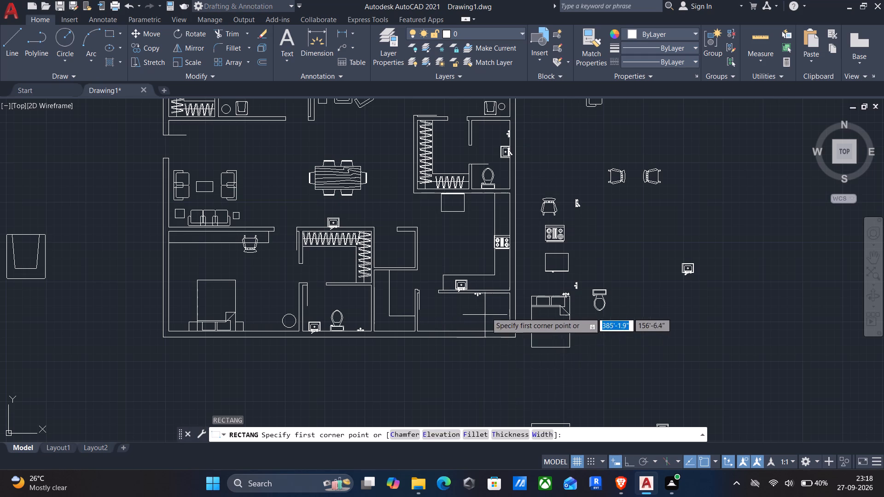
scroll(491, 307, up, 4)
click(571, 261)
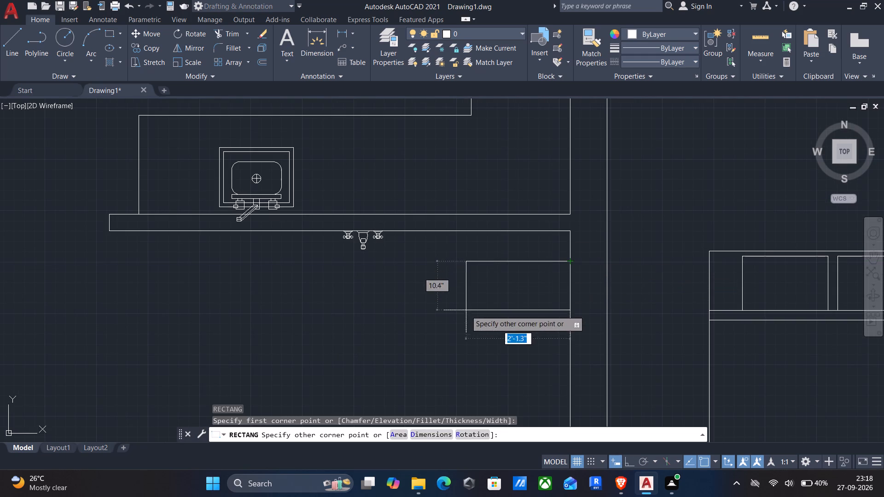
middle_drag(470, 325, 476, 235)
scroll(481, 260, down, 1)
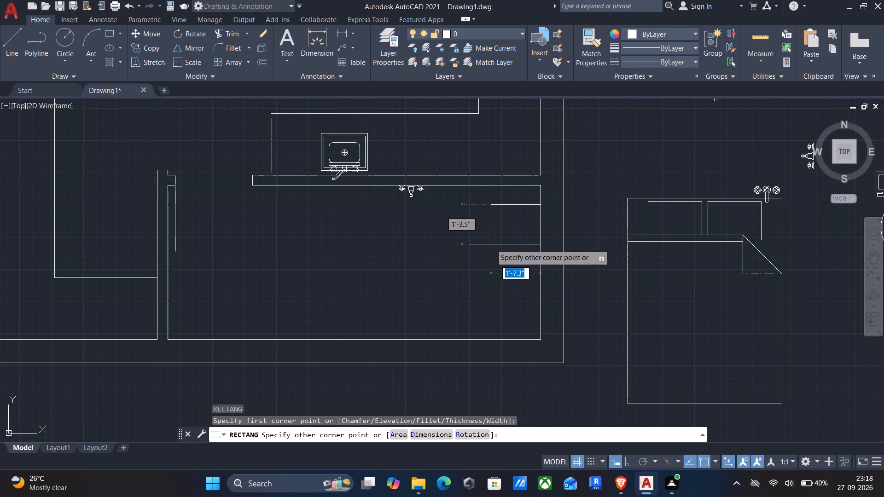
click(499, 254)
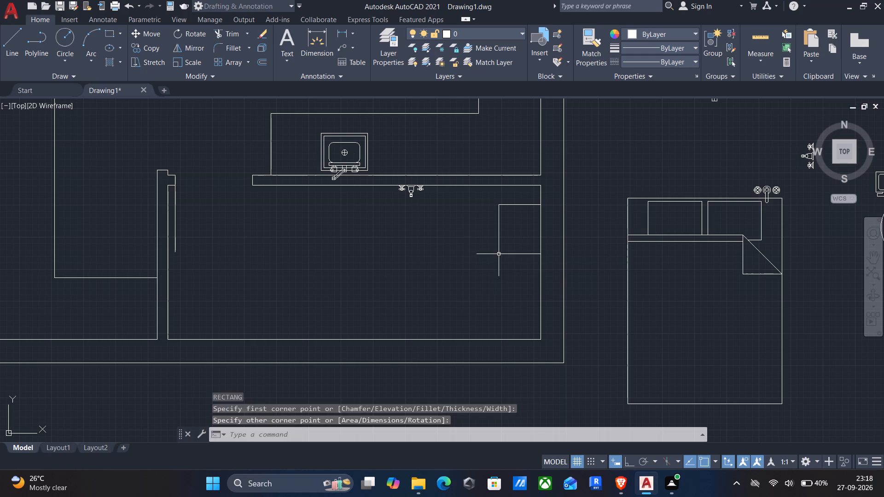
Draw a second rectangle about 1'-5" by 1'-8" against the same wall, just below the first appliance rectangle.
key(Return)
click(538, 271)
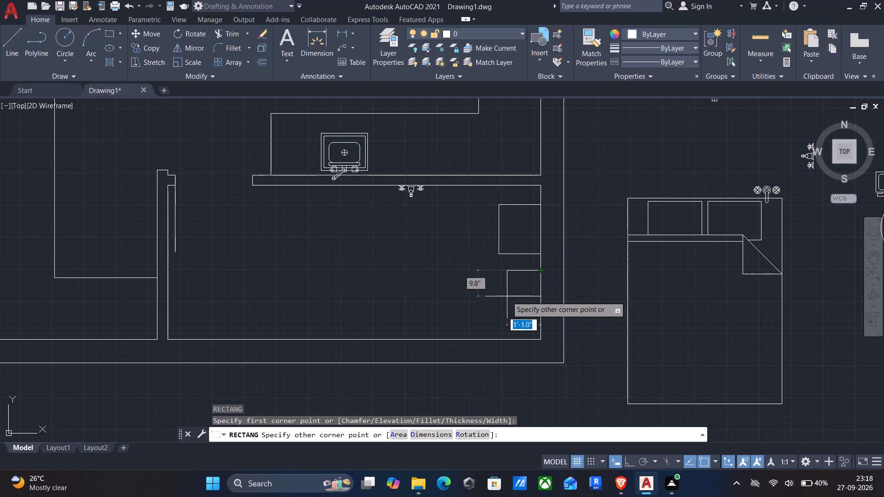
click(498, 322)
Draw a three-point arc through the lower rectangle's two room-side corners, bulging into the room and ending on its bottom edge.
click(84, 36)
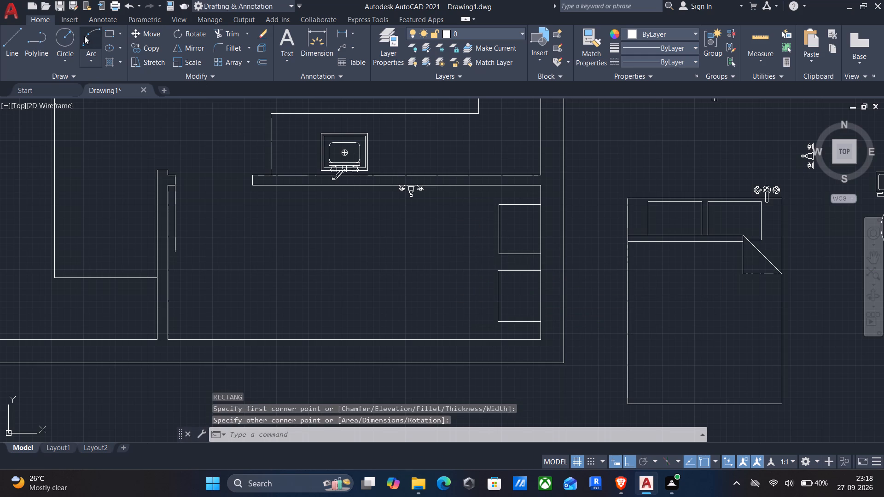
click(497, 270)
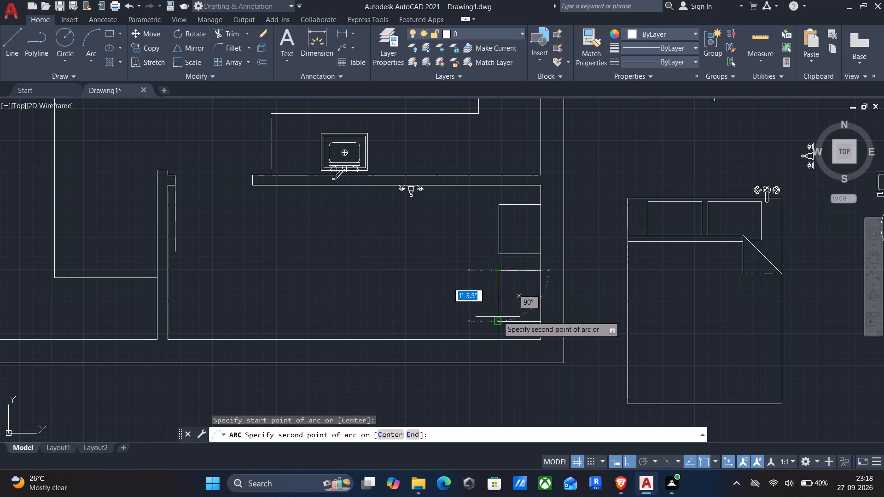
click(498, 318)
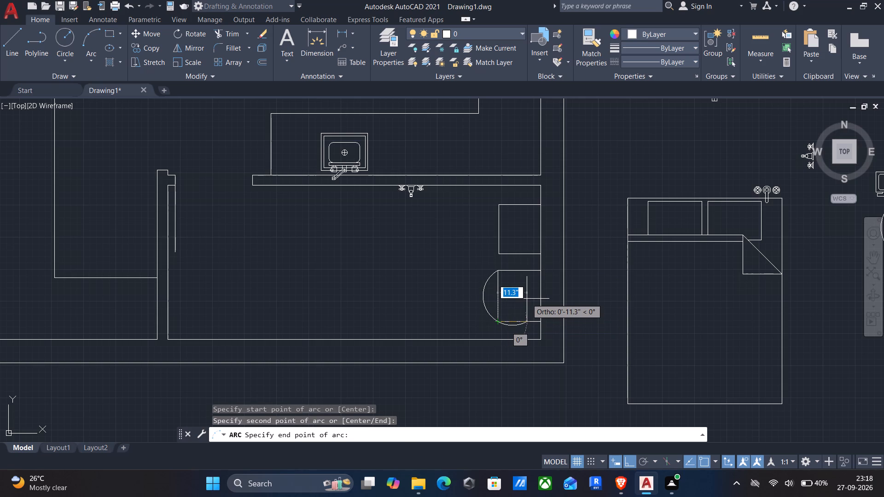
click(527, 299)
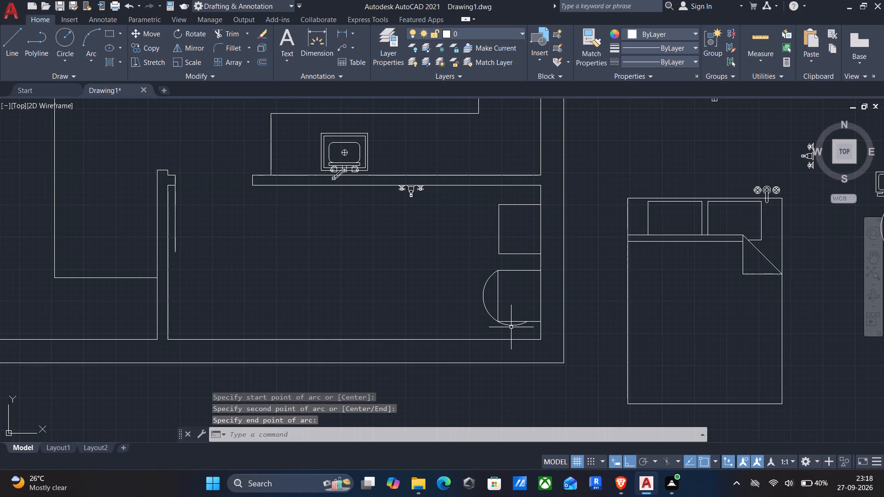
Trim off the arc portion that extends below the lower rectangle, keeping only the curved front.
text(tr)
key(Return)
scroll(510, 326, up, 3)
drag(510, 322, 494, 339)
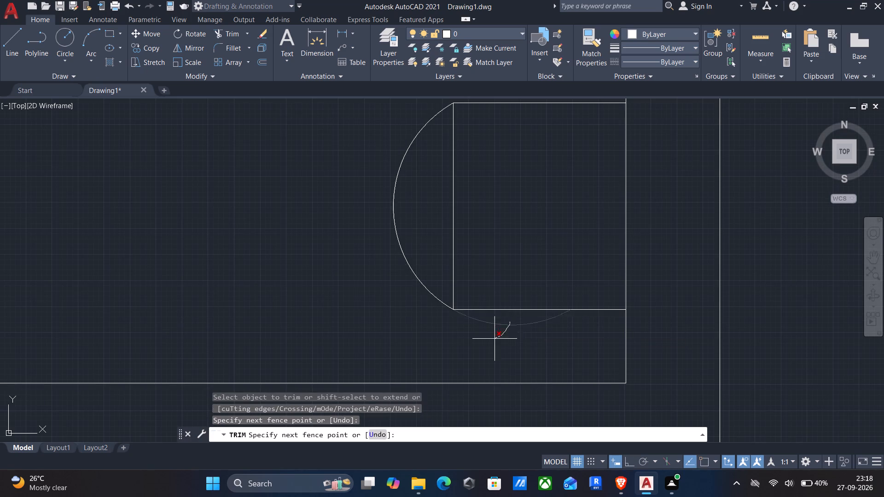
drag(494, 339, 491, 339)
scroll(478, 336, down, 3)
middle_drag(369, 316, 471, 290)
key(Return)
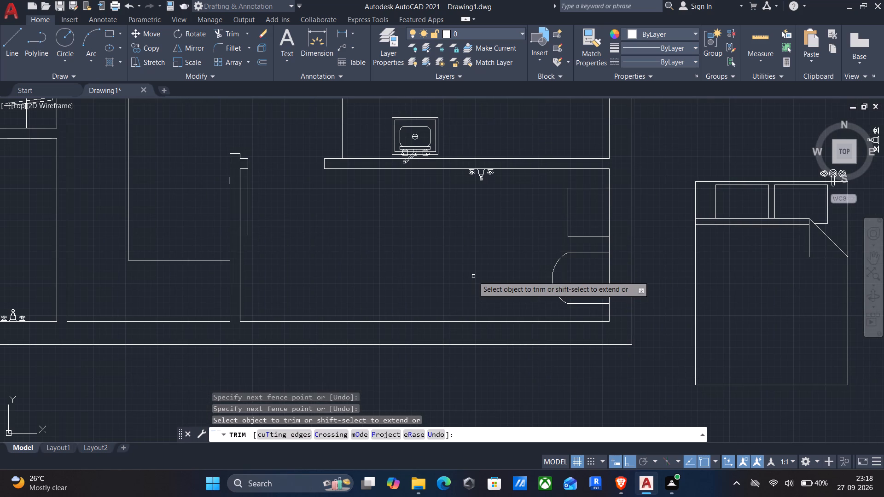
Draw a small circle as a control knob between the curved front and the lower rectangle's edge.
click(64, 38)
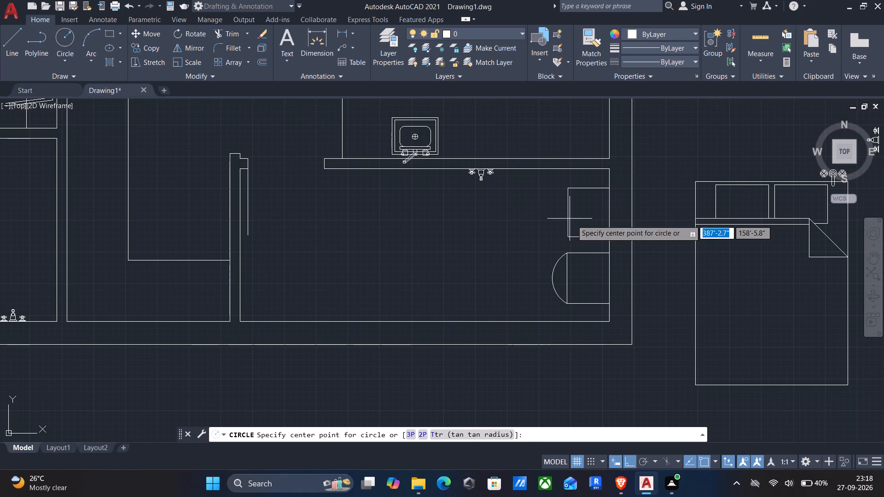
scroll(565, 271, up, 6)
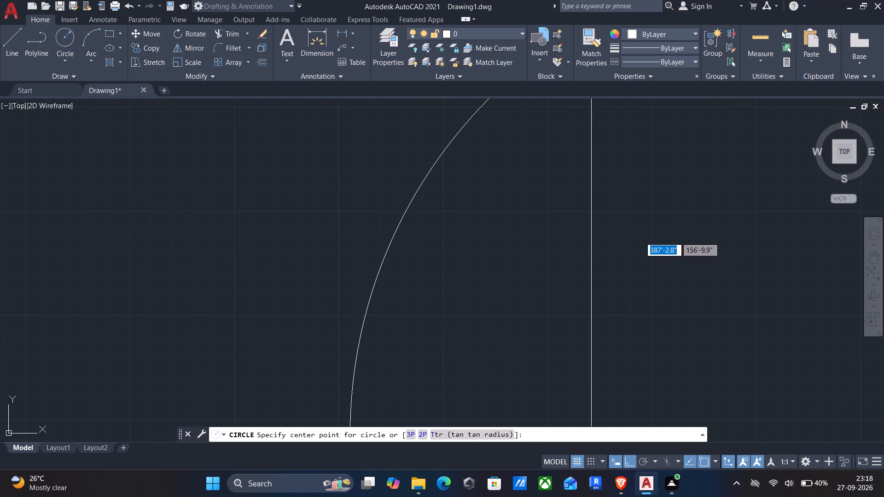
click(519, 237)
click(519, 248)
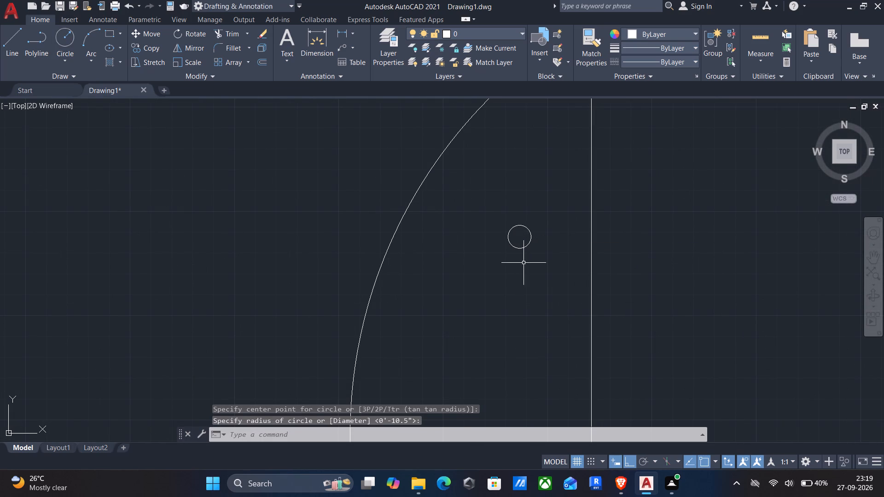
Copy the knob circle straight down three times with roughly even spacing, making a vertical row of four.
click(523, 263)
click(505, 219)
key(c)
key(o)
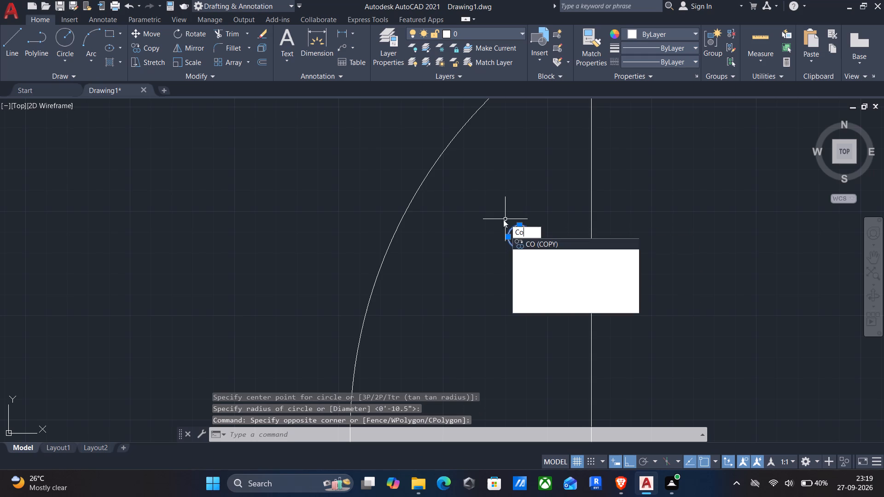
key(Return)
click(509, 234)
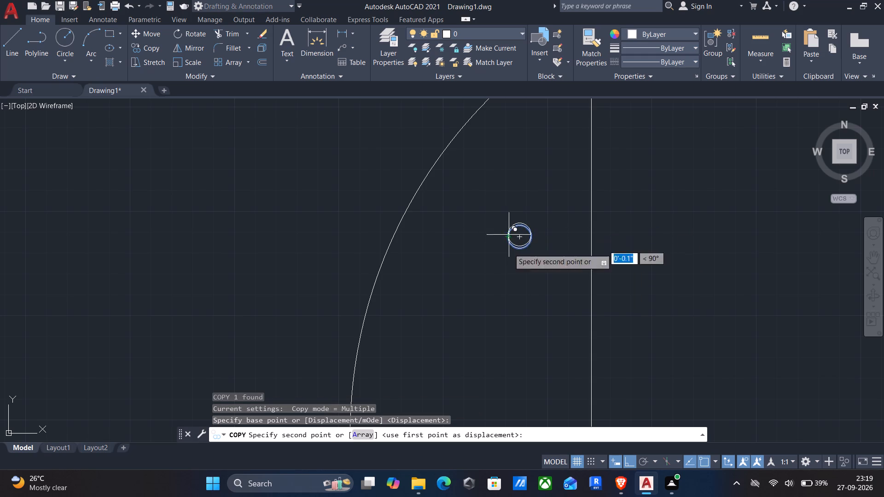
middle_drag(510, 297, 512, 256)
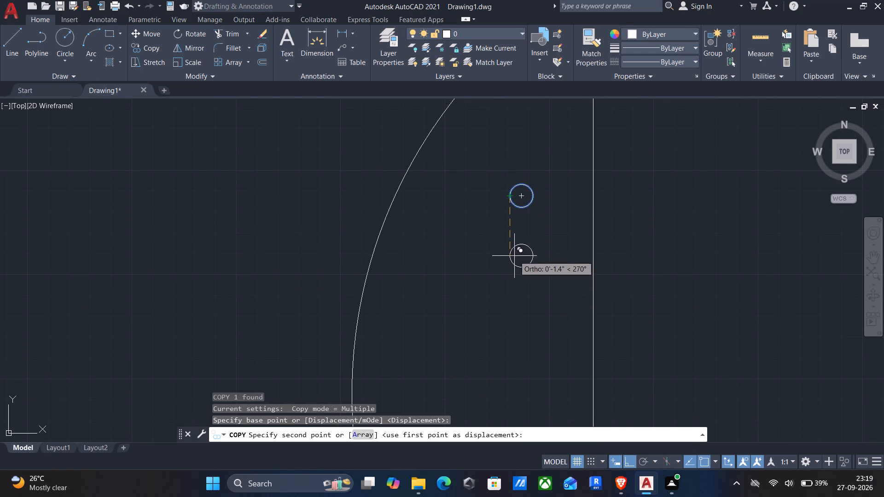
click(514, 256)
click(510, 325)
middle_drag(510, 344, 534, 220)
scroll(535, 214, down, 1)
click(539, 246)
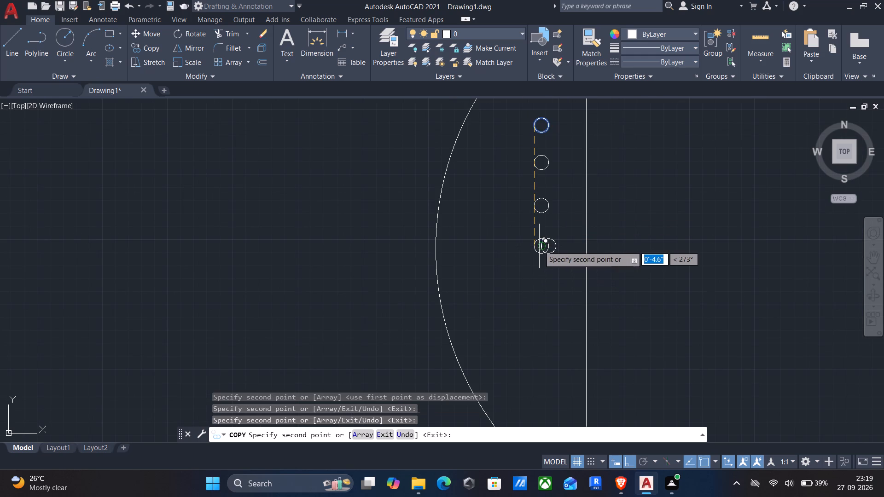
key(Return)
Draw a narrow vertical rectangle about 6' long in the empty area below the floor plan's bottom-right room.
scroll(543, 244, down, 2)
middle_drag(549, 261, 441, 248)
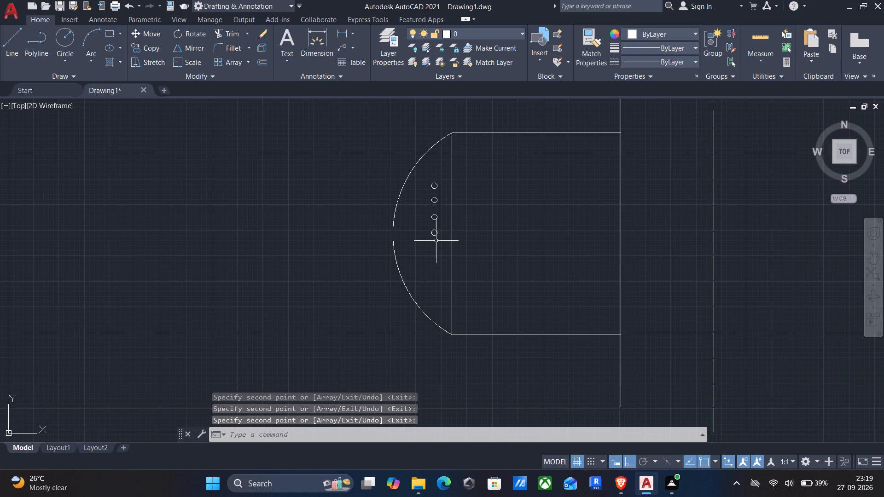
scroll(431, 248, down, 2)
middle_drag(366, 273, 457, 239)
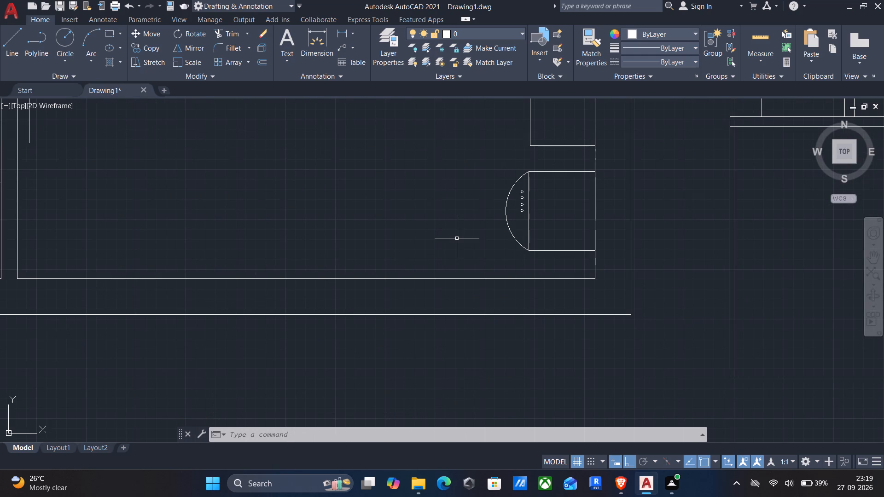
scroll(453, 238, down, 1)
middle_drag(453, 238, 519, 293)
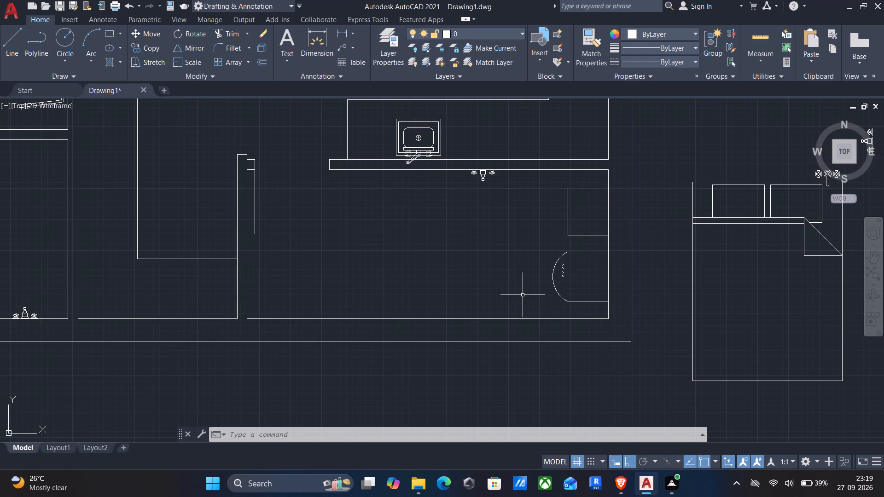
scroll(352, 103, down, 2)
middle_drag(380, 183, 287, 185)
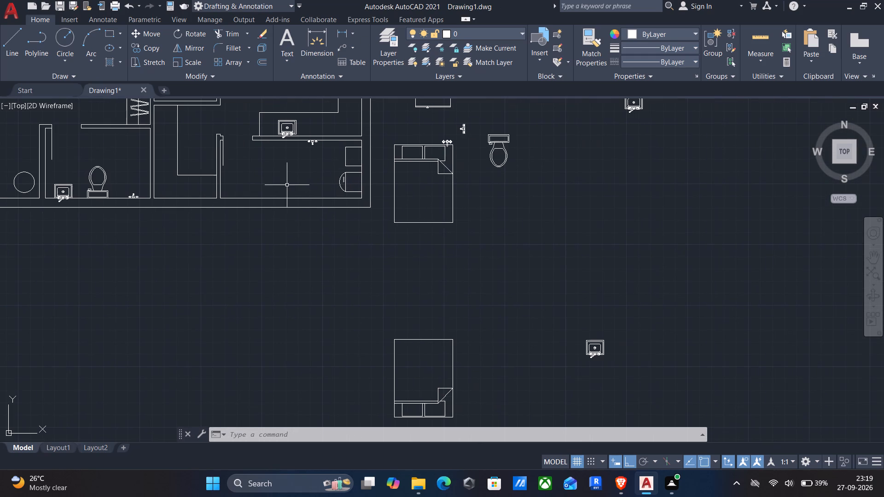
key(r)
key(e)
key(c)
key(Return)
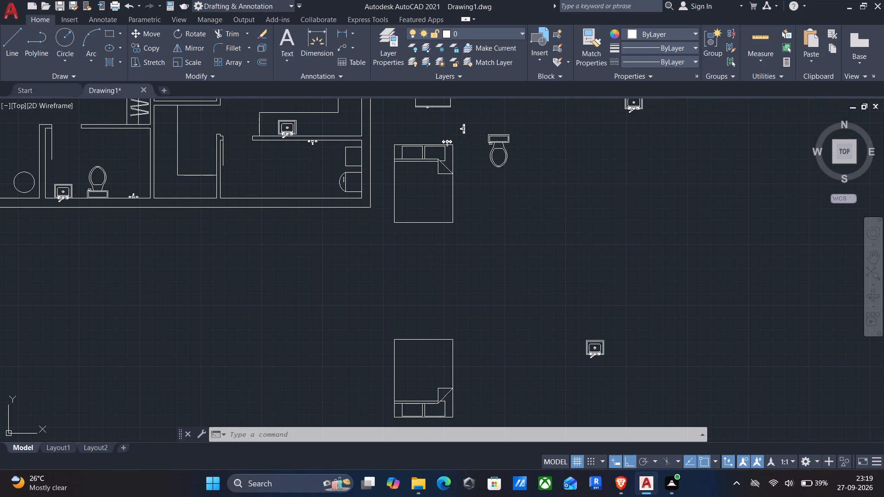
click(295, 248)
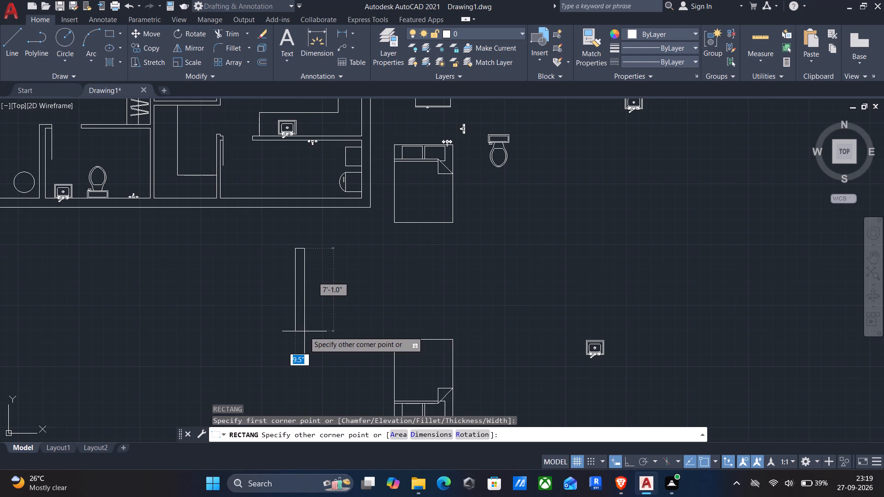
scroll(304, 331, up, 2)
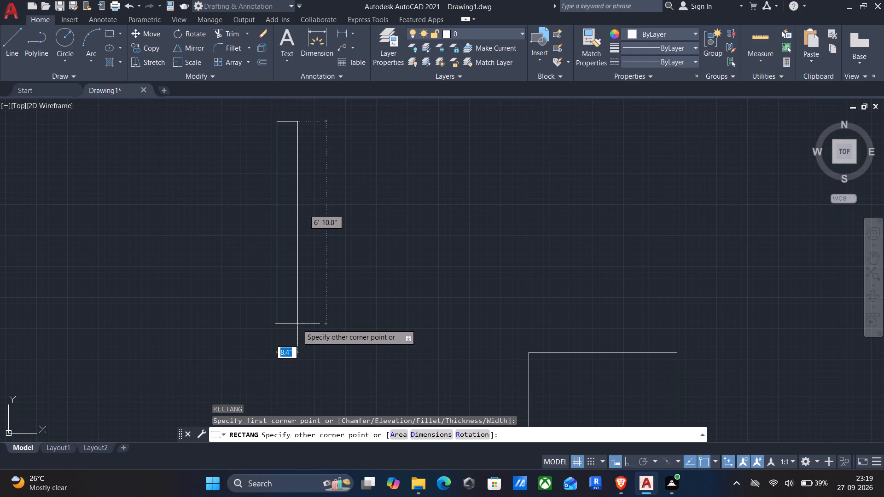
click(296, 299)
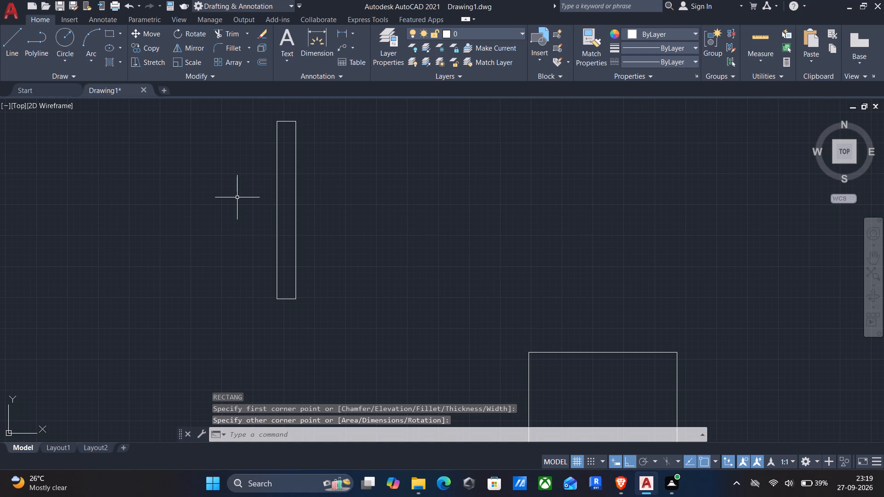
Draw an inner rectangle about 3'-1" long against the narrow rectangle's right edge, near the middle of its length.
key(Return)
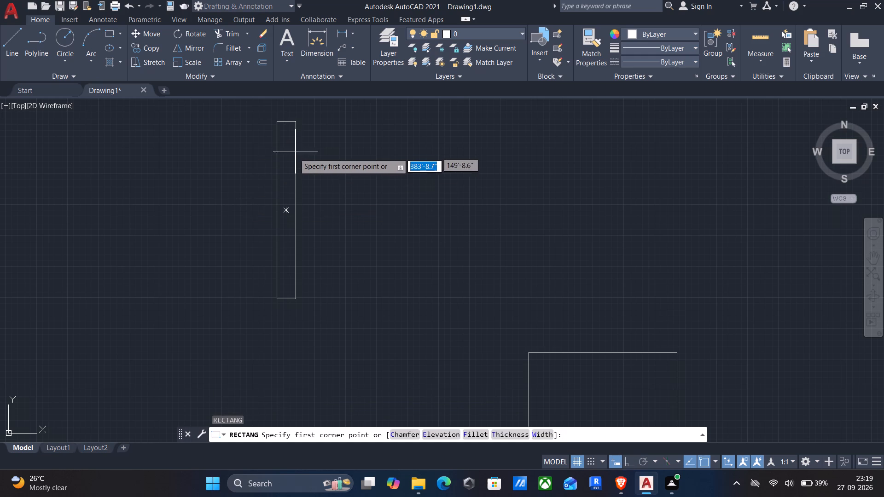
click(294, 160)
scroll(290, 223, up, 1)
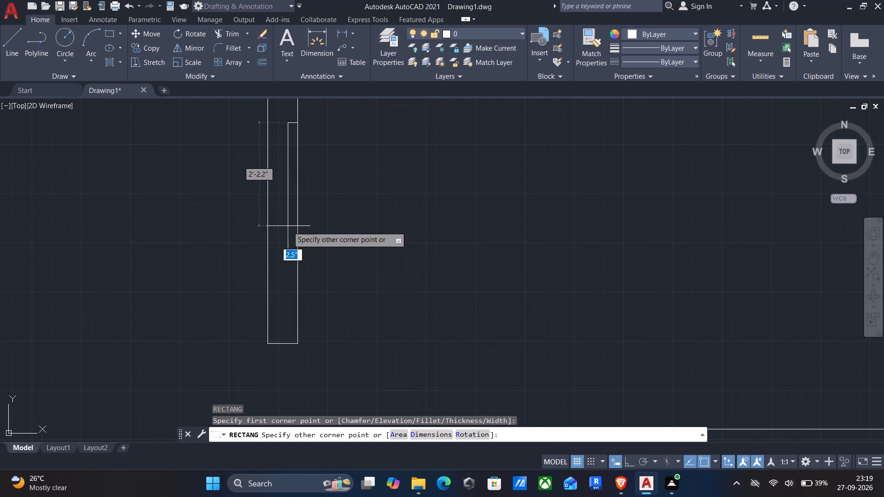
scroll(281, 240, up, 1)
middle_drag(281, 240, 270, 275)
scroll(270, 275, down, 2)
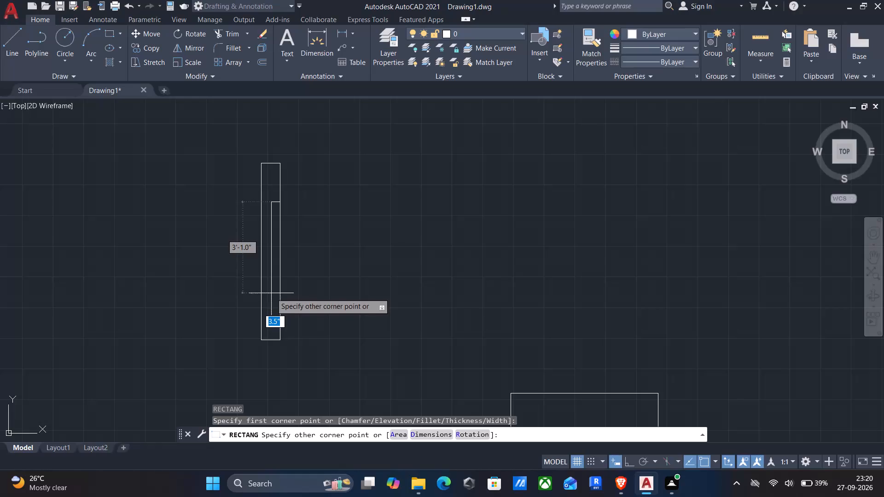
click(270, 294)
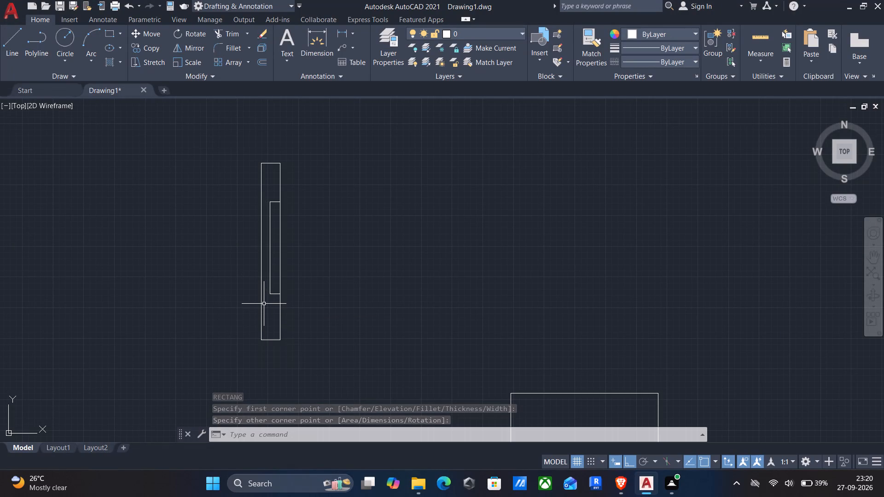
With Ortho off, draw a diagonal line from the inner rectangle's lower-left corner up to its right edge.
key(l)
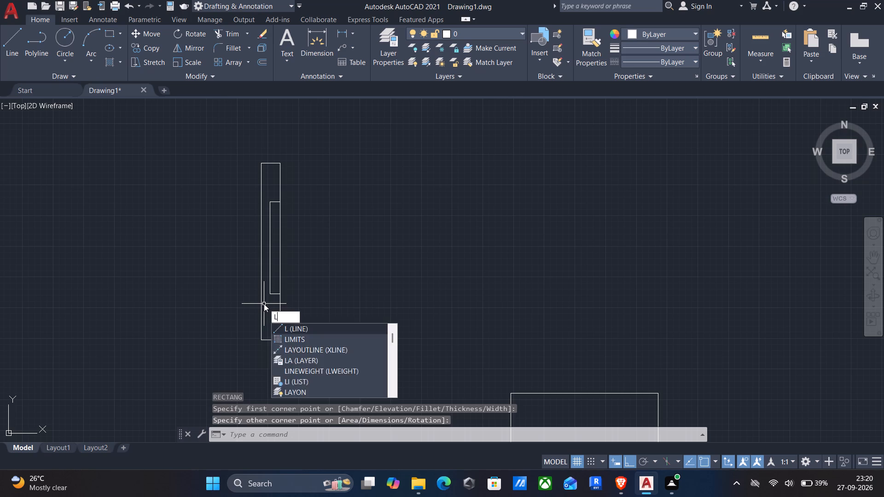
key(Return)
scroll(264, 304, up, 3)
click(278, 266)
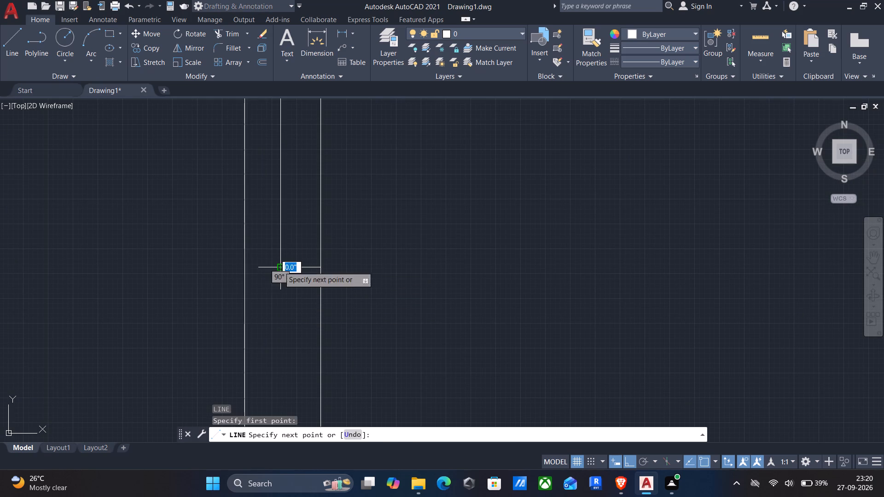
key(F8)
click(320, 229)
key(Return)
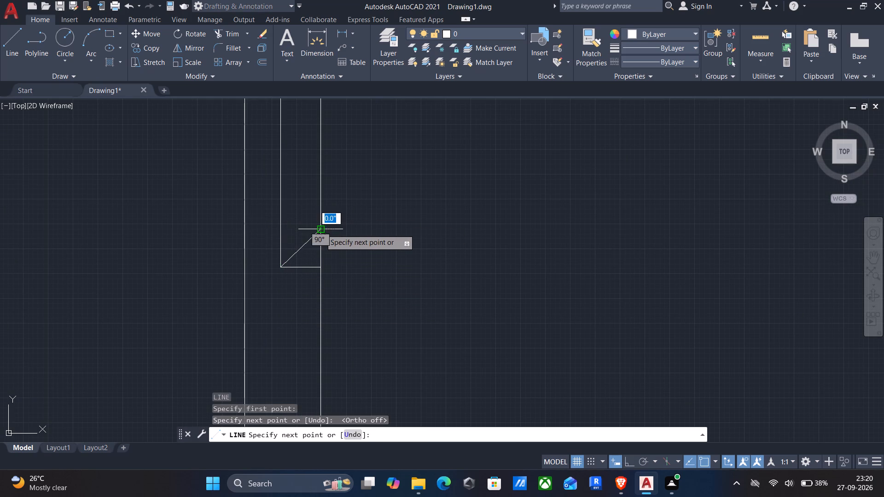
Mirror the diagonal line about a horizontal line through the inner rectangle's midpoint with Ortho on, keeping the original.
scroll(320, 229, down, 2)
click(300, 225)
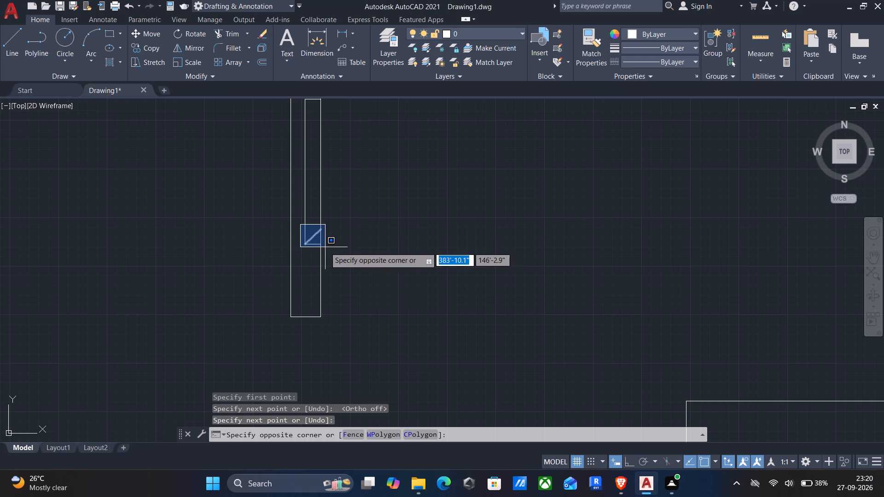
click(325, 247)
text(mi)
key(Return)
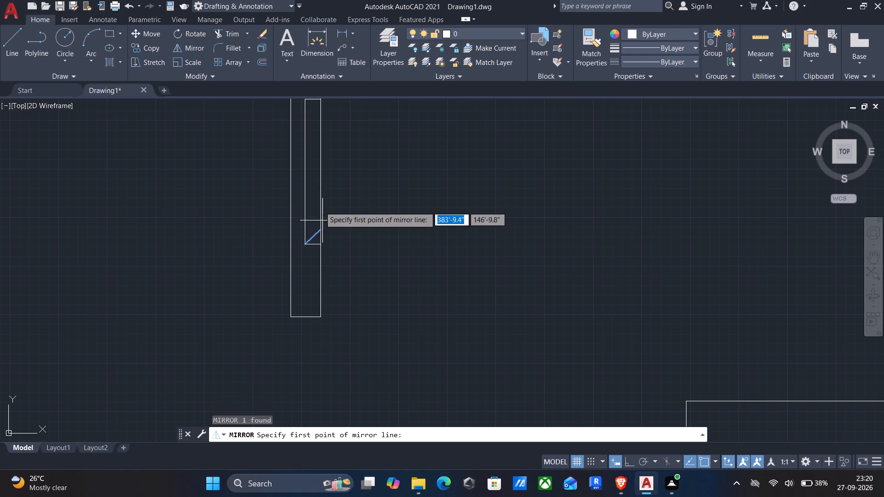
middle_drag(308, 174, 298, 243)
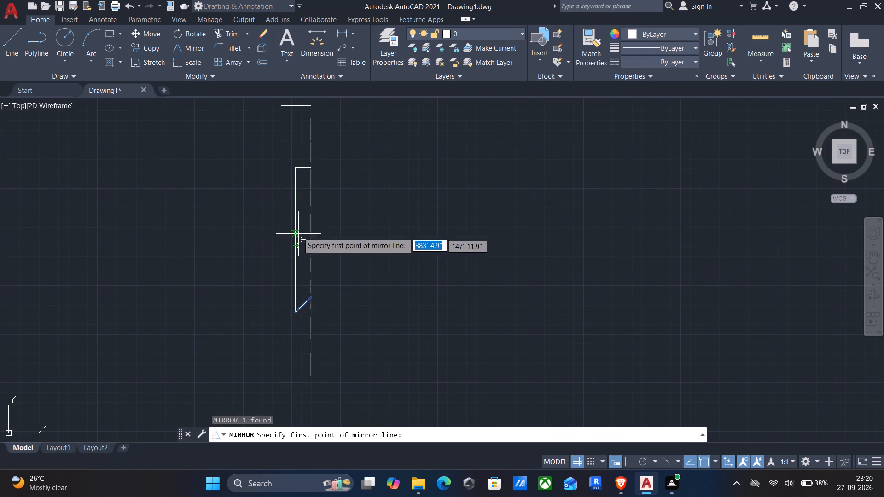
click(294, 237)
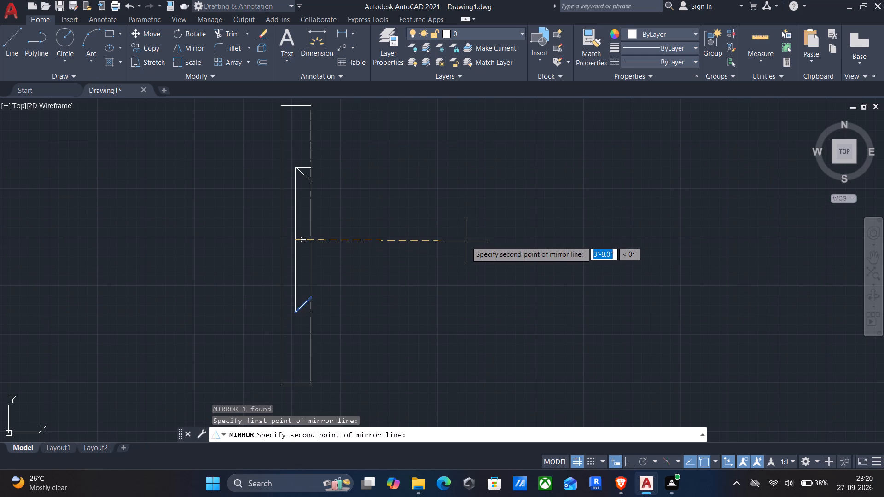
key(F8)
click(512, 245)
key(Return)
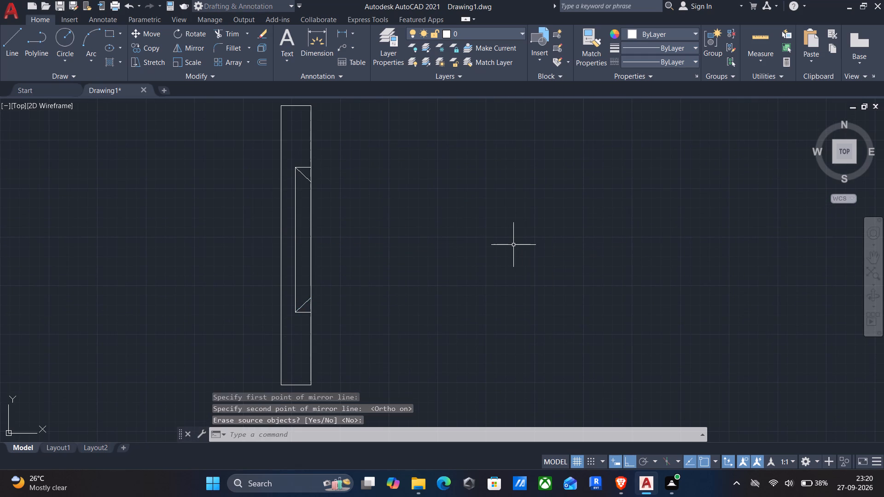
Trim away the inner rectangle's top and bottom edges, leaving the diagonal lines as the ends of the inner section.
text(tr)
key(Return)
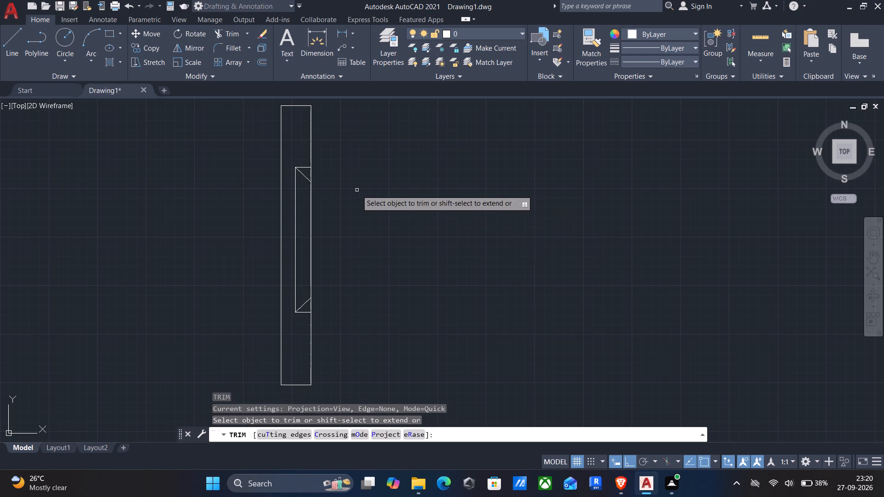
click(302, 167)
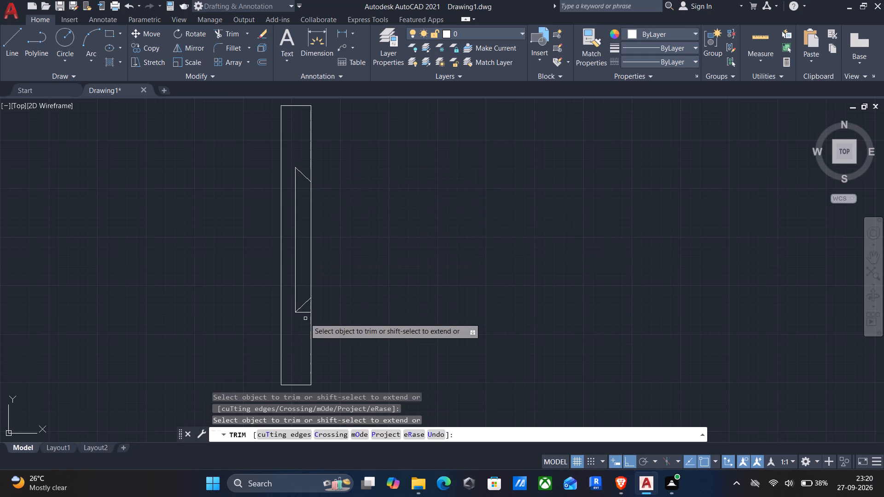
click(305, 312)
scroll(238, 301, down, 1)
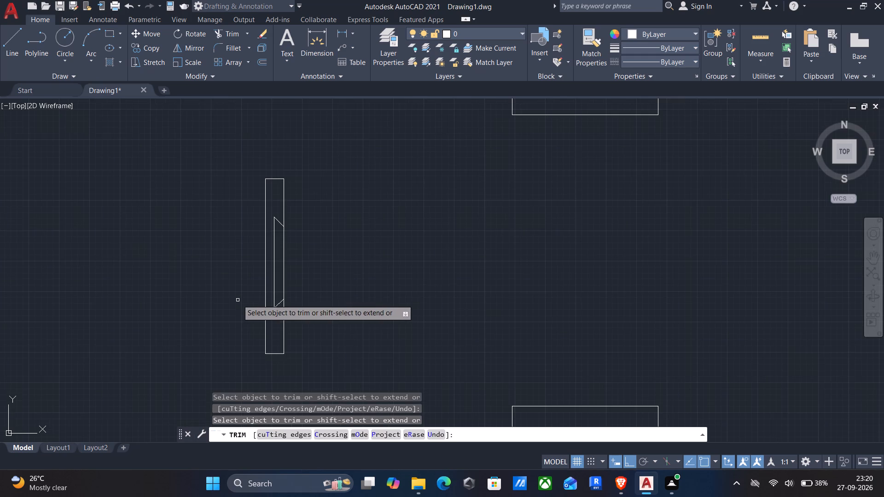
middle_drag(237, 295, 265, 262)
key(Return)
Copy the angled inner section by its right edge's midpoint, with Ortho off, onto the living room's right wall within the narrow unit.
scroll(244, 194, down, 1)
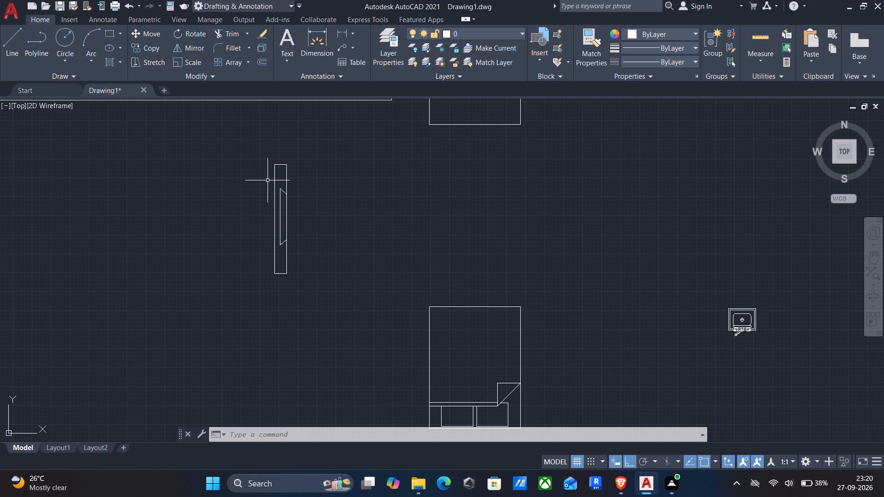
scroll(273, 193, up, 3)
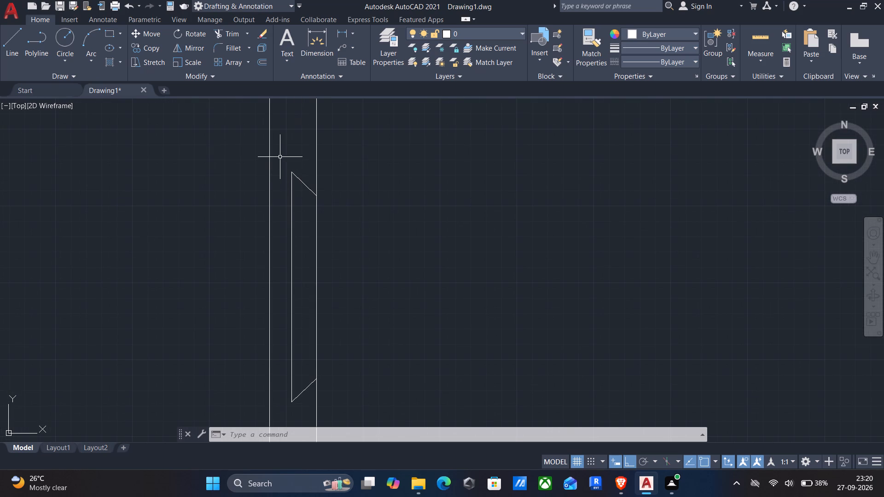
click(278, 156)
click(375, 408)
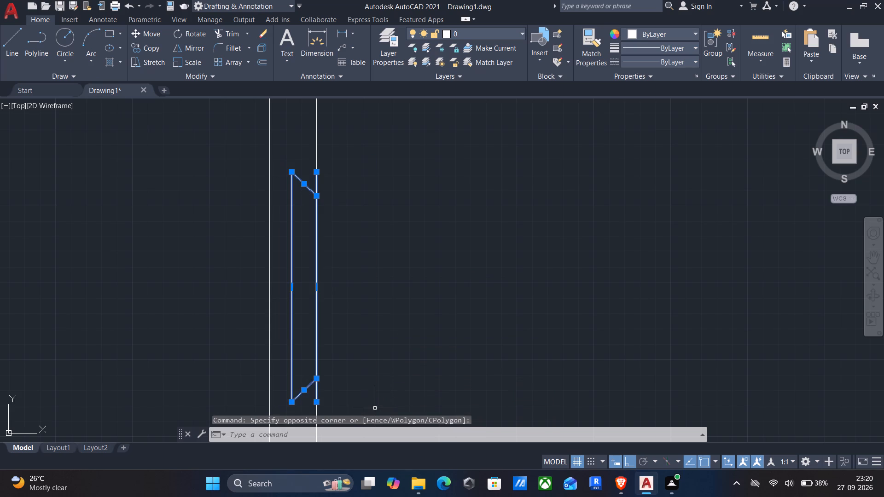
text(cp)
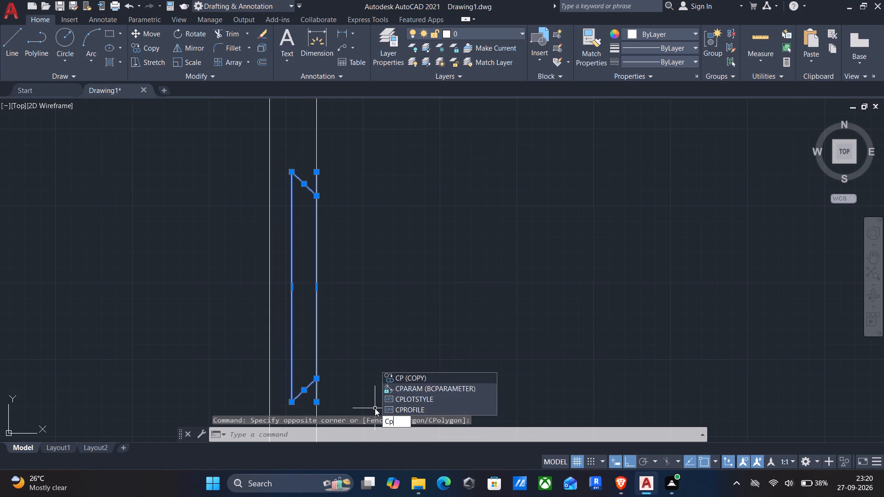
key(Return)
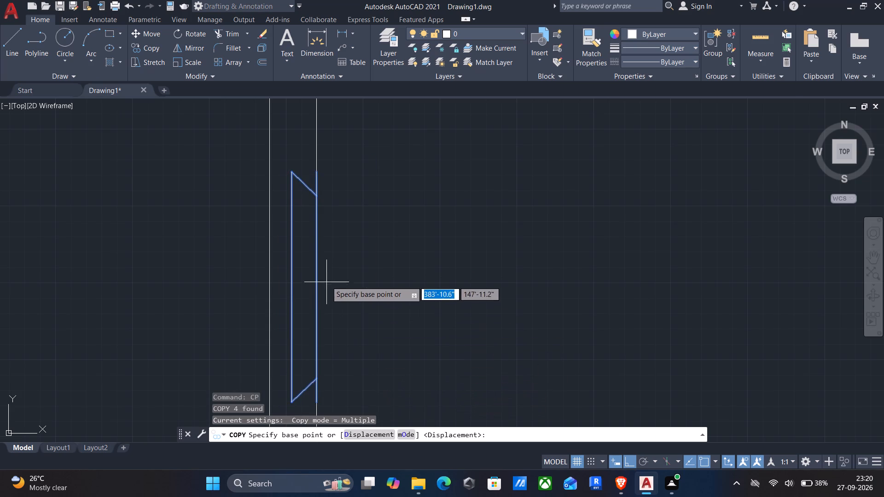
click(314, 285)
scroll(335, 260, down, 2)
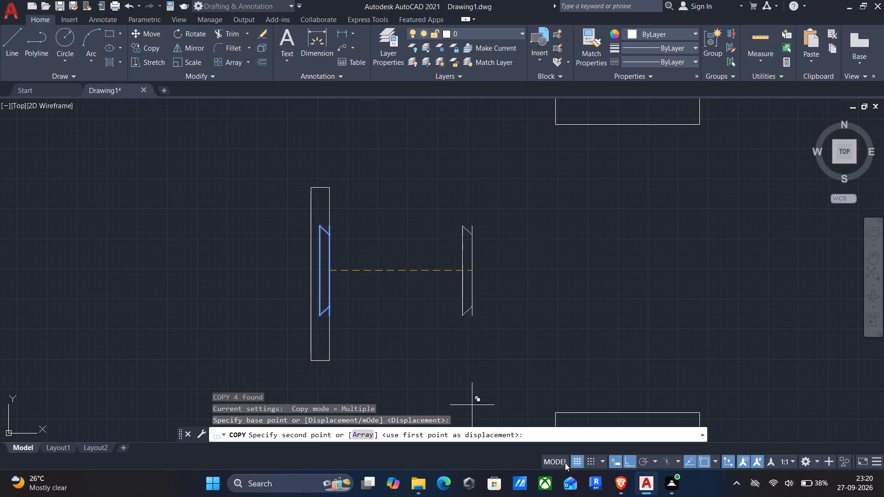
click(632, 461)
scroll(605, 426, down, 2)
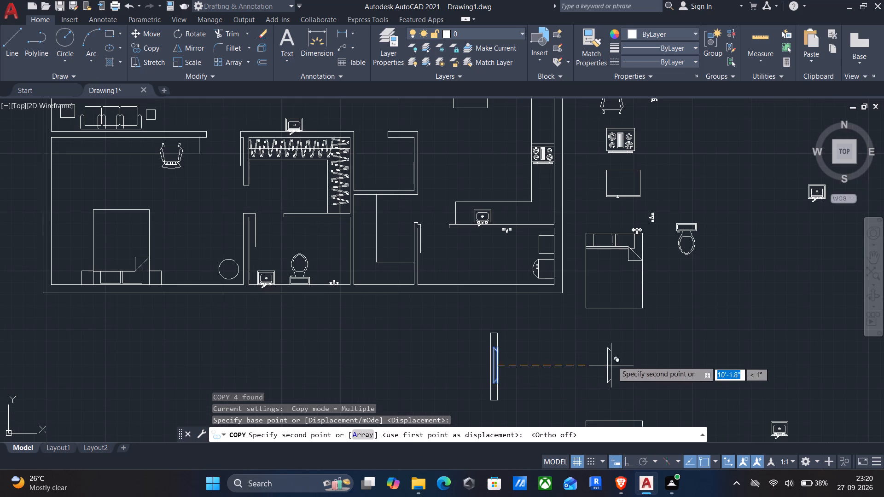
middle_drag(566, 321, 673, 490)
middle_drag(485, 222, 528, 421)
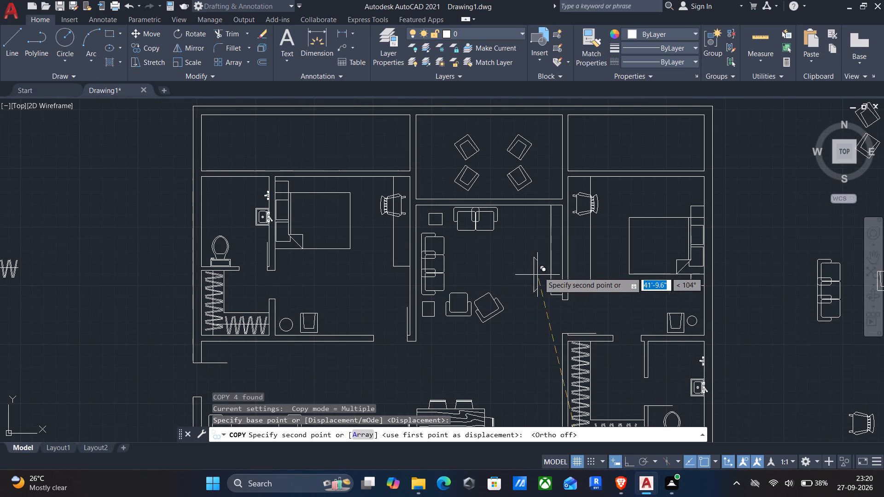
scroll(559, 248, up, 2)
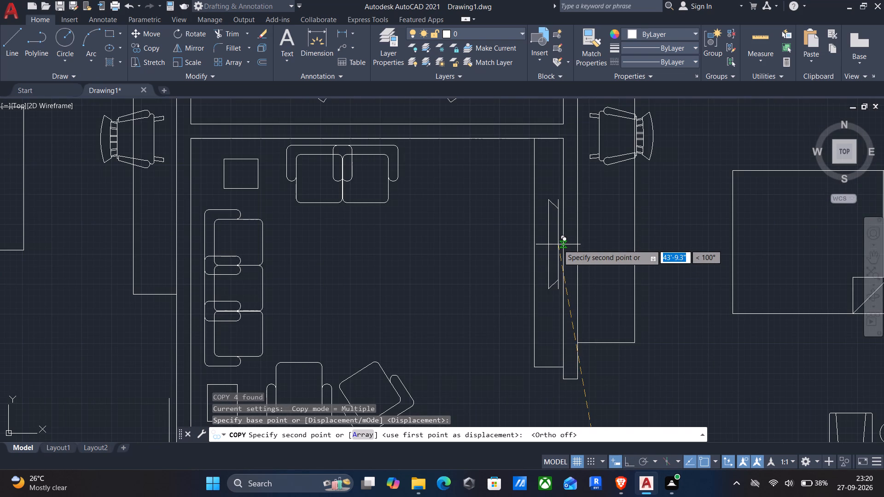
scroll(558, 244, up, 3)
click(564, 235)
Place another copy of the angled section on the upper-left bedroom's right wall, over the desk below the chair.
scroll(564, 235, down, 2)
middle_drag(575, 263, 575, 264)
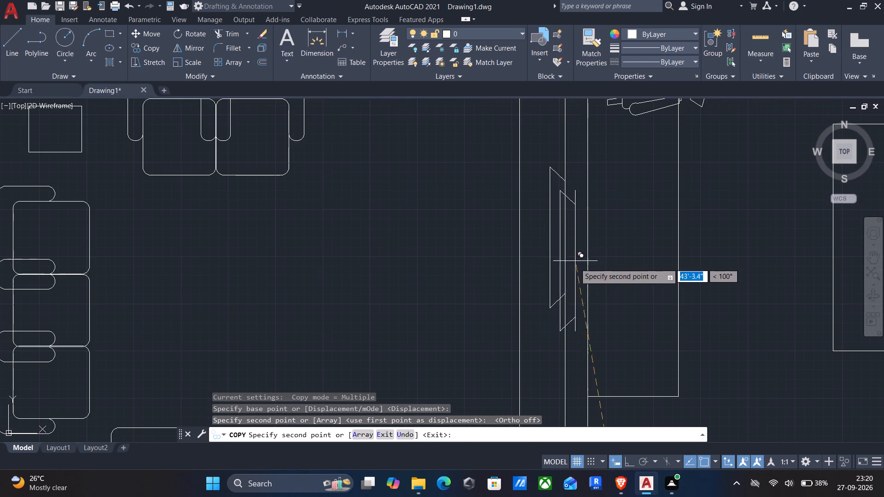
middle_drag(575, 264, 537, 234)
scroll(536, 234, down, 3)
middle_drag(520, 254, 532, 254)
scroll(538, 254, down, 1)
middle_drag(532, 270, 615, 182)
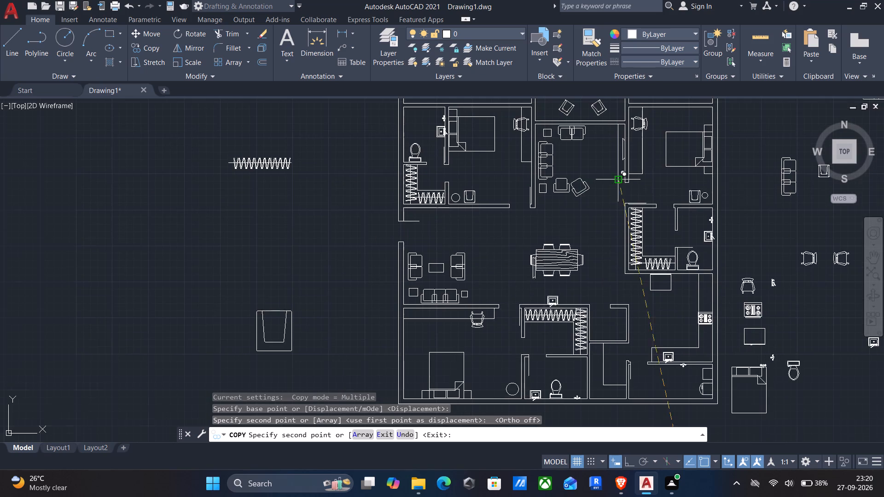
middle_drag(460, 292, 526, 193)
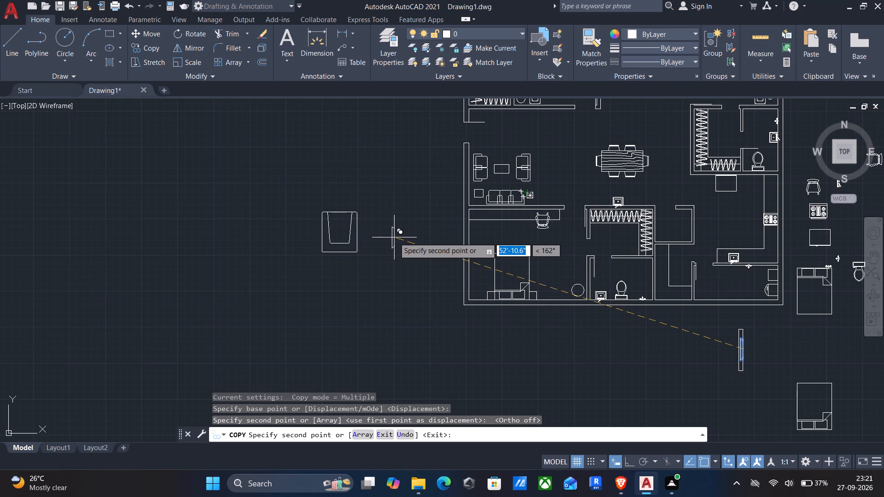
middle_drag(382, 249, 365, 279)
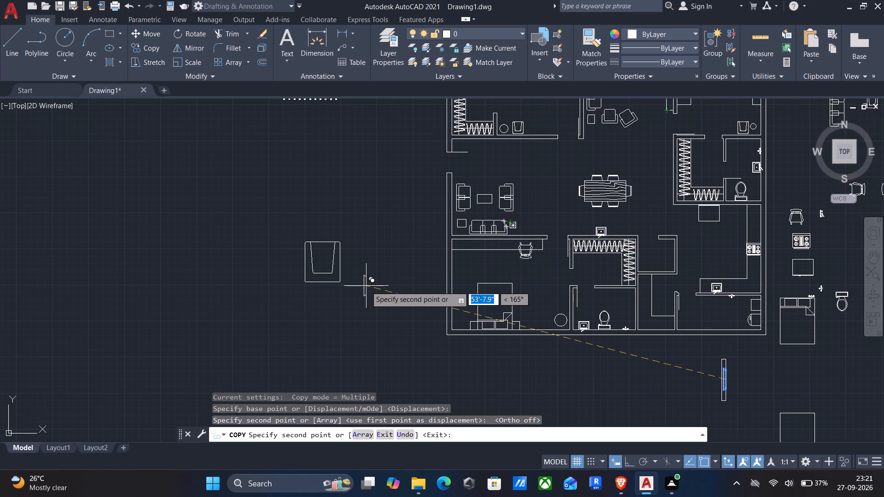
middle_drag(368, 286, 347, 455)
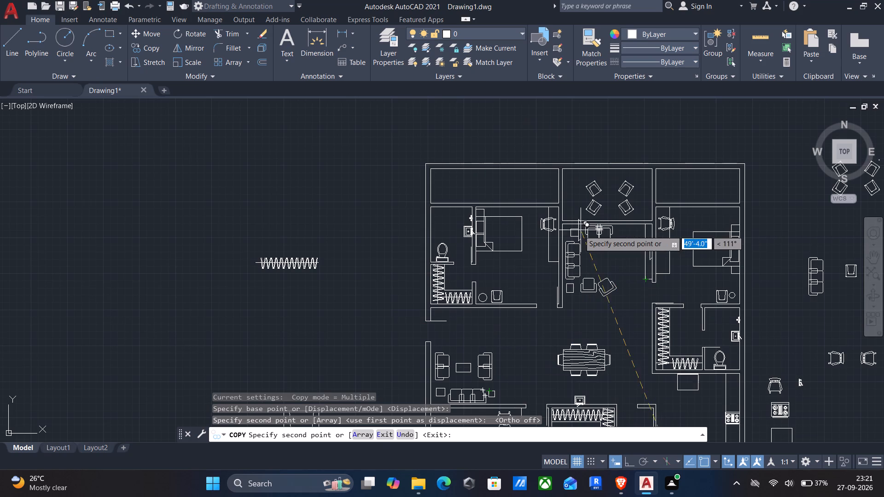
scroll(563, 243, up, 3)
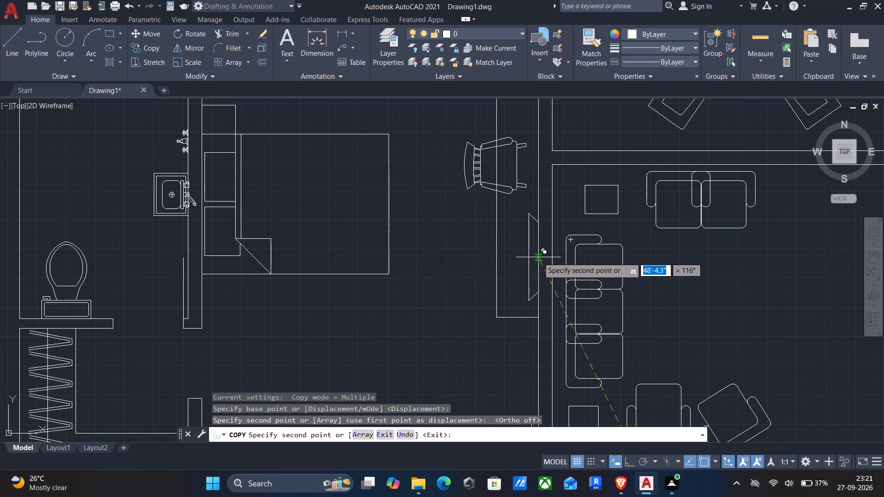
click(538, 257)
Place a third copy of the angled section in the empty area beside the floor plan's lower-left corner and end the copying.
scroll(538, 257, down, 2)
middle_drag(528, 282, 439, 186)
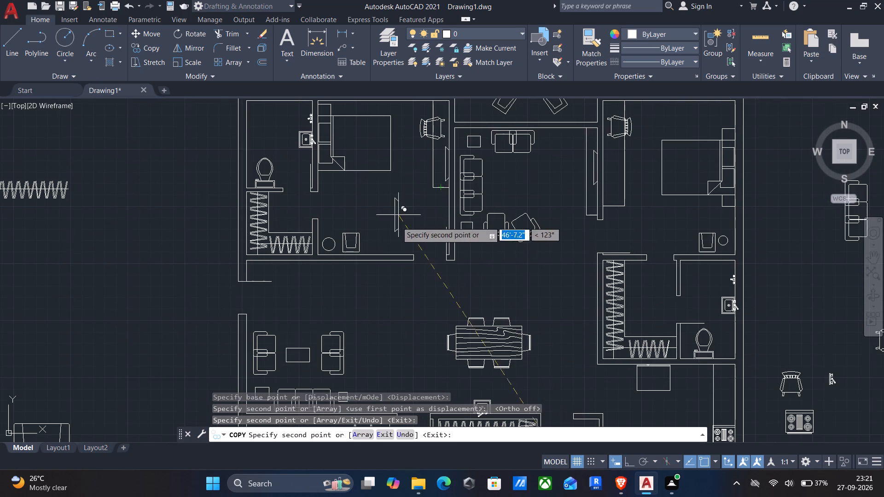
middle_drag(376, 270, 390, 172)
scroll(390, 172, down, 2)
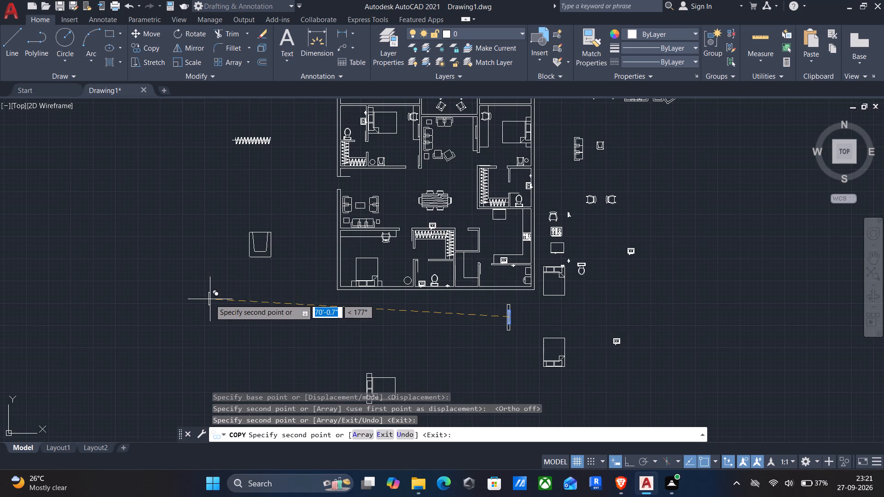
click(210, 299)
key(Escape)
Mirror the copied section outside the plan about a vertical line beside it with Ortho on, keeping the original.
click(151, 271)
click(245, 344)
key(n)
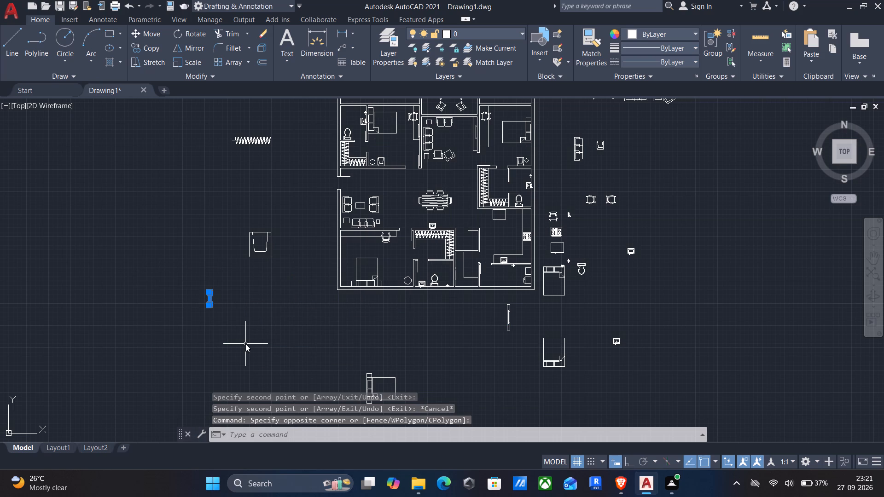
key(BackSpace)
key(BackSpace)
text(mi)
key(Return)
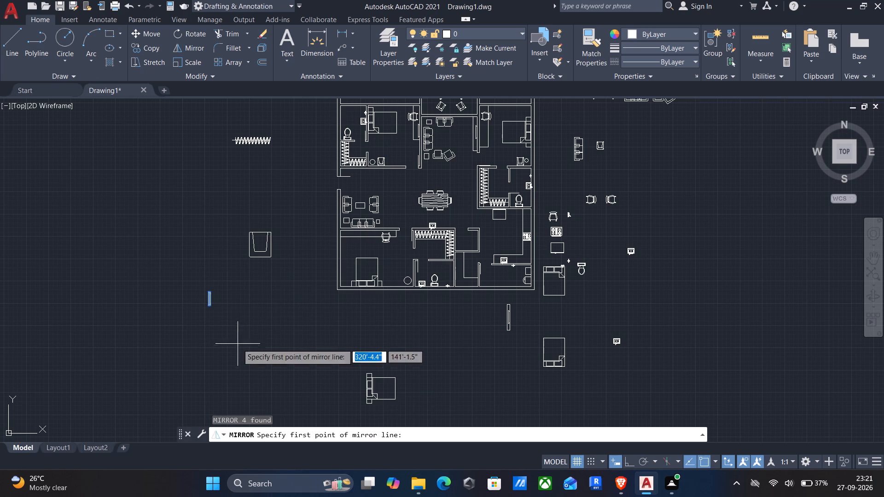
click(227, 282)
key(F8)
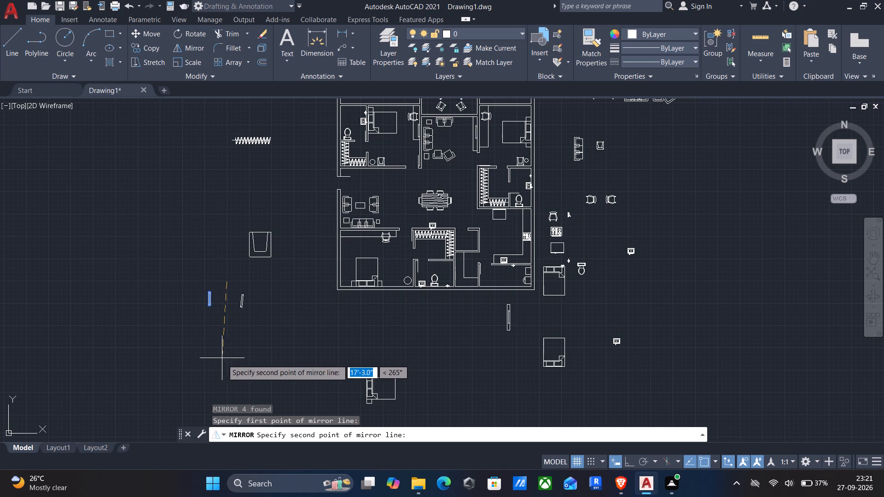
click(231, 375)
key(Return)
Copy the mirrored section by its left edge's midpoint, with Ortho off, onto the upper-right bedroom's left wall over the desk.
scroll(237, 301, up, 3)
click(225, 248)
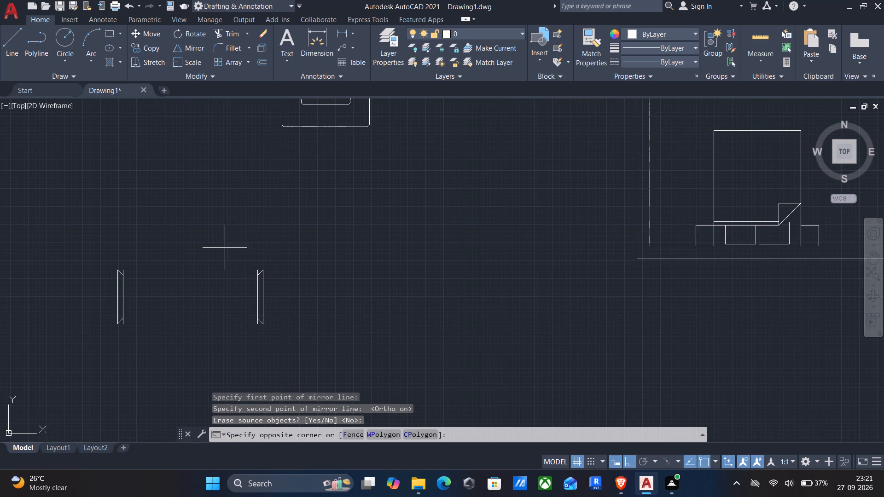
click(322, 382)
key(c)
key(o)
key(Return)
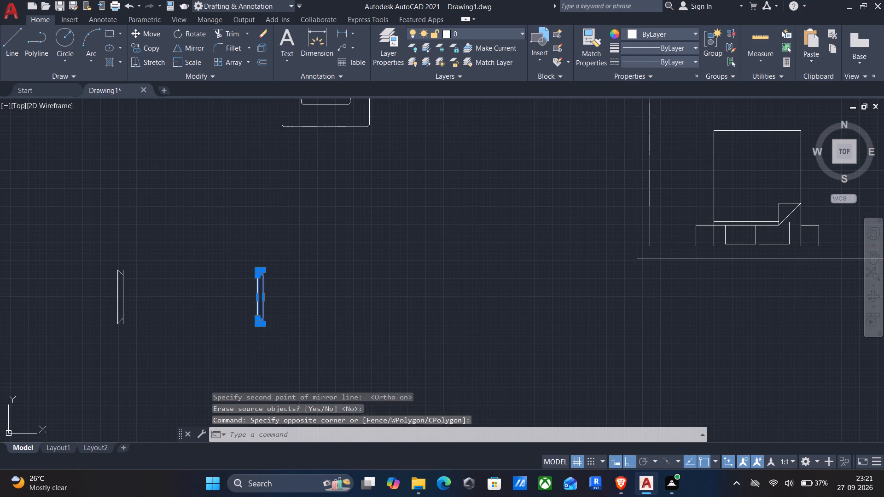
scroll(251, 292, up, 2)
click(263, 309)
scroll(269, 310, down, 1)
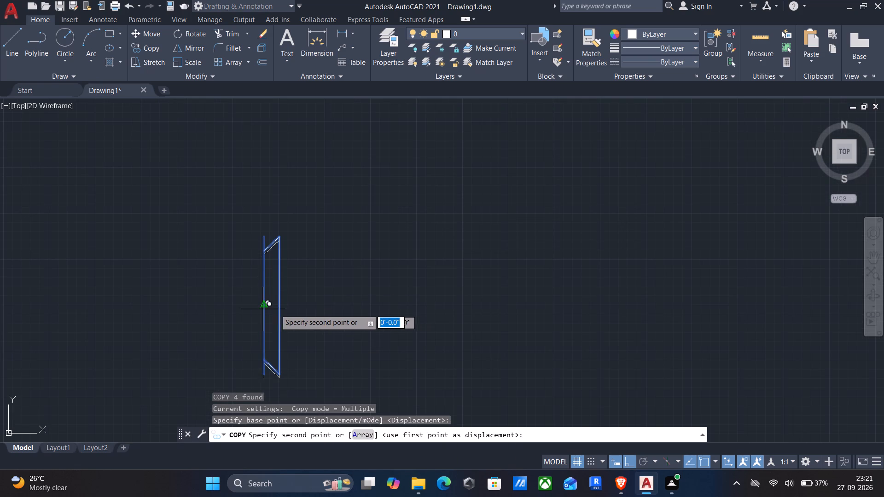
scroll(280, 309, down, 1)
key(F8)
scroll(436, 318, down, 2)
middle_drag(442, 309, 132, 398)
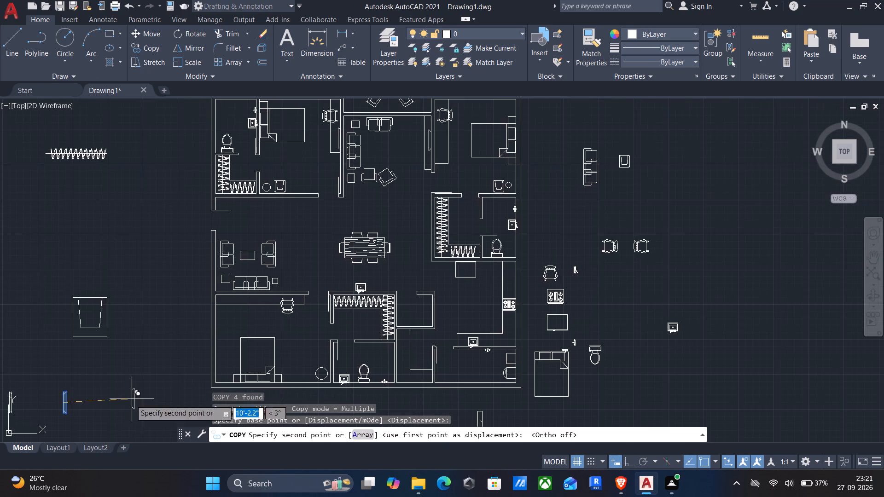
middle_drag(273, 223, 253, 367)
scroll(425, 293, up, 3)
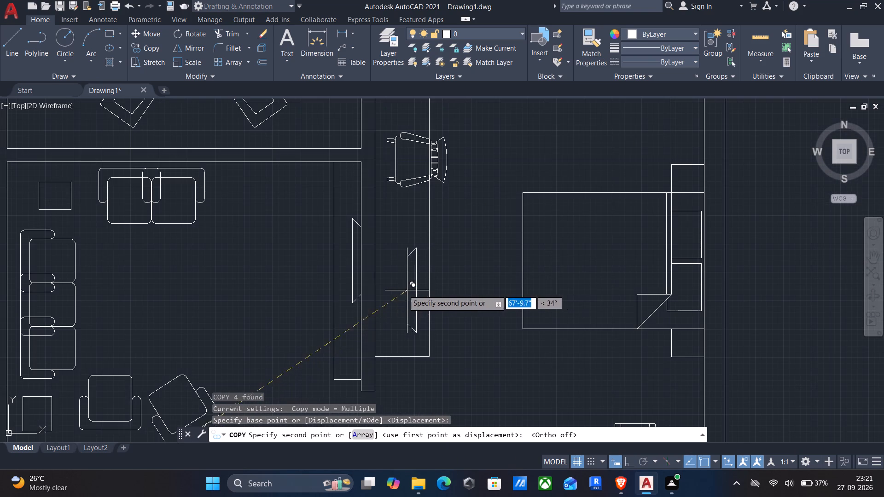
click(374, 285)
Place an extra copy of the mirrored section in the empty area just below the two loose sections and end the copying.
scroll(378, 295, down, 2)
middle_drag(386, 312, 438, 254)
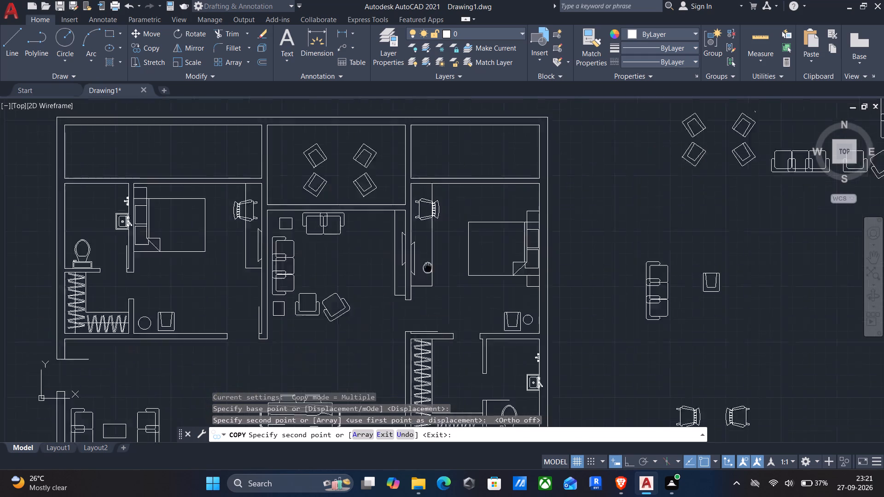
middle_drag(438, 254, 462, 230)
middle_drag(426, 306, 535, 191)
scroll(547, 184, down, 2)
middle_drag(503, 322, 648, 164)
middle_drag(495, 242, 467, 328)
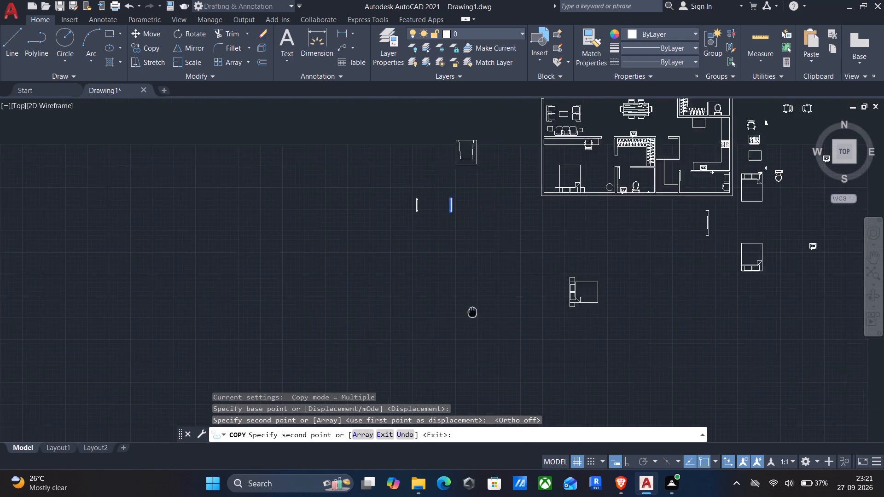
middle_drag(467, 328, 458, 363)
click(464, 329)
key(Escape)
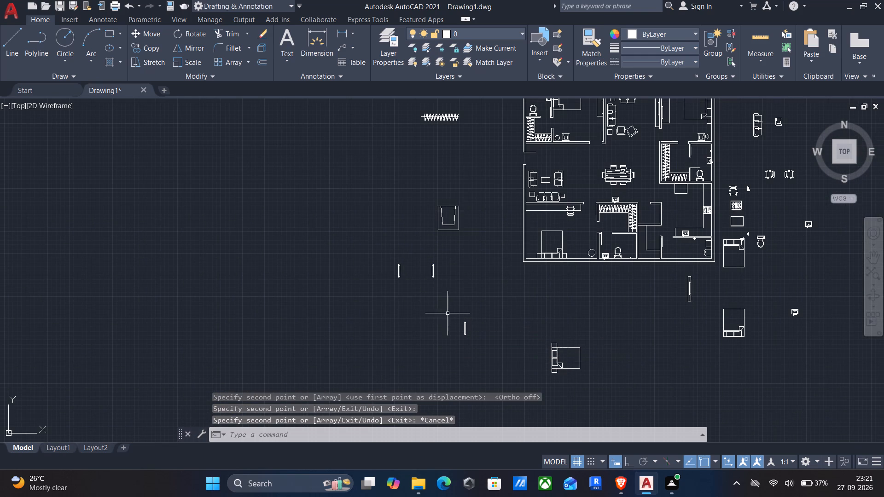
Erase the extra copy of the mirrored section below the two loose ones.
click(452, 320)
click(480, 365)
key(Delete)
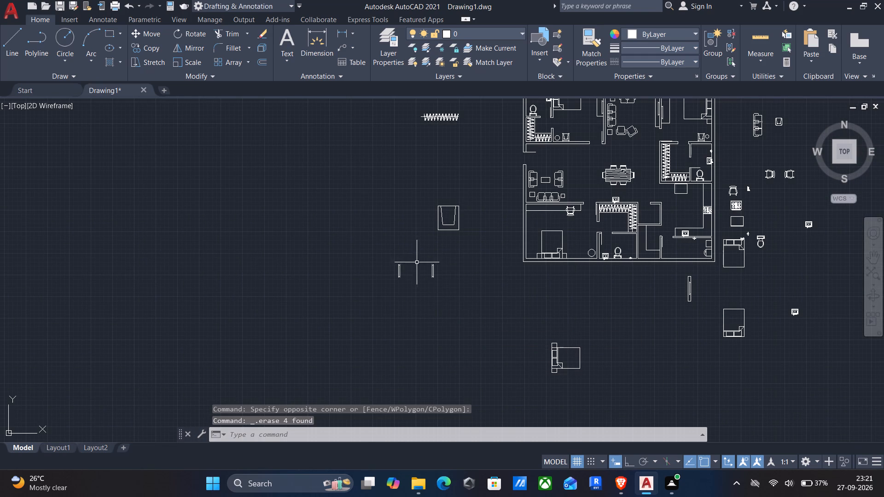
Rotate the mirrored loose section a quarter turn clockwise about its lower-left corner, with Ortho on, so it lies horizontally.
click(415, 257)
click(461, 310)
text(ro)
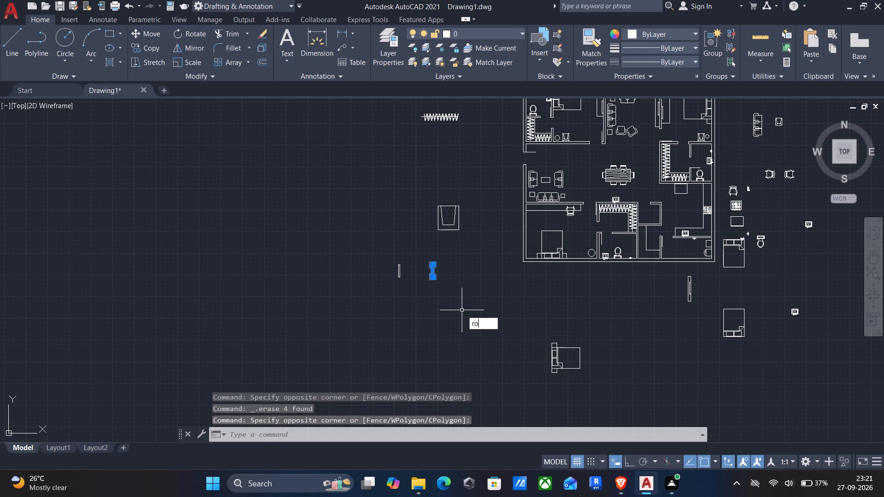
key(Return)
scroll(416, 270, up, 3)
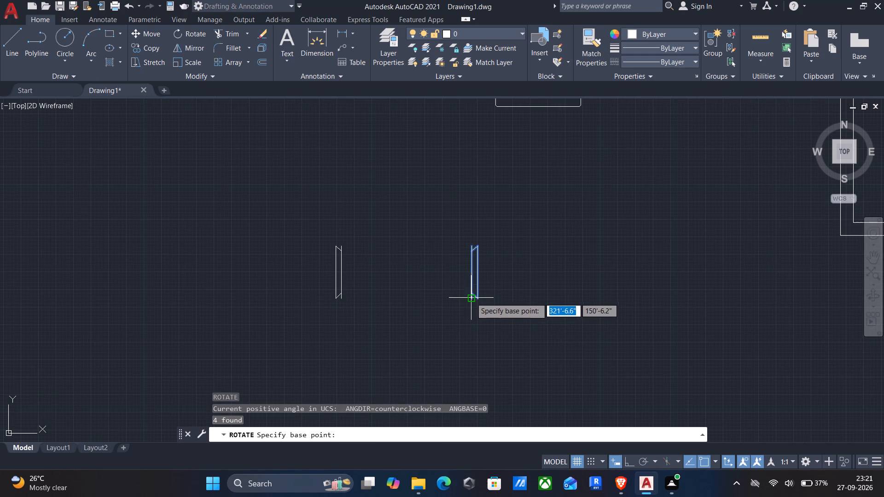
click(470, 298)
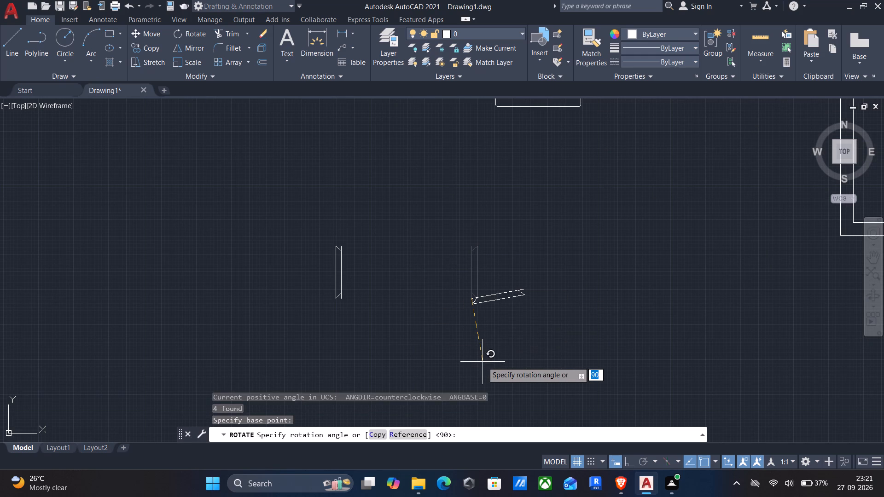
key(F8)
click(458, 355)
Move the rotated section by its long edge's midpoint, with Ortho off, onto the lower-left bedroom's top wall over the desk.
drag(449, 261, 469, 289)
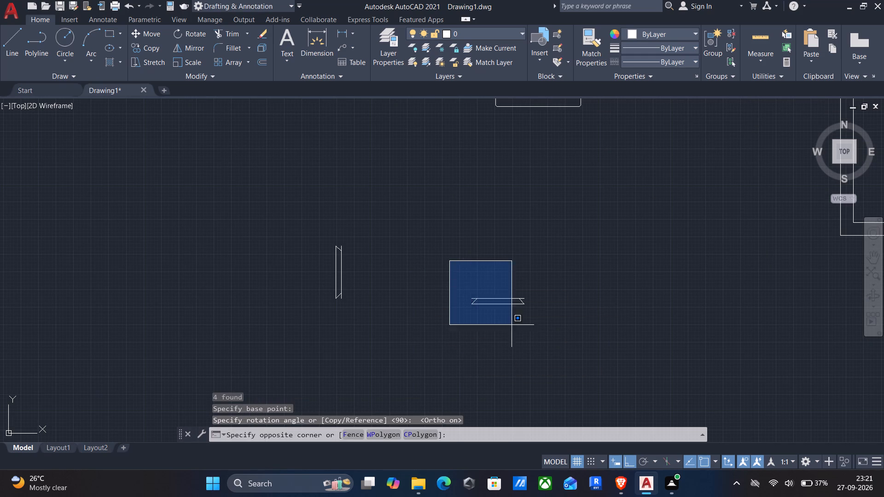
click(611, 377)
key(m)
key(Return)
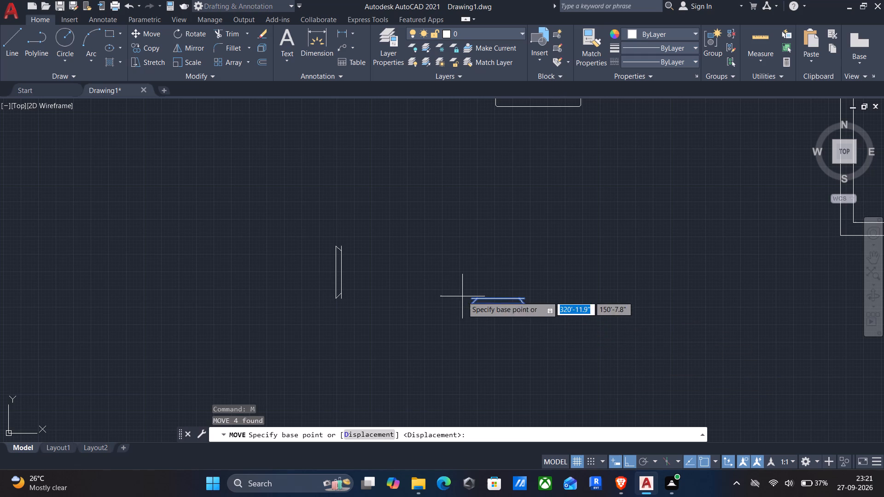
click(496, 297)
key(F8)
scroll(564, 302, down, 1)
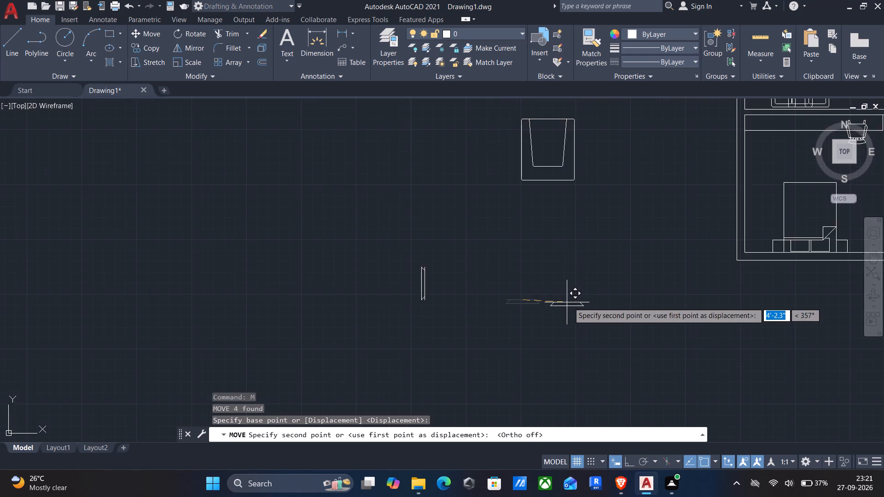
middle_drag(568, 303, 325, 360)
scroll(556, 176, up, 2)
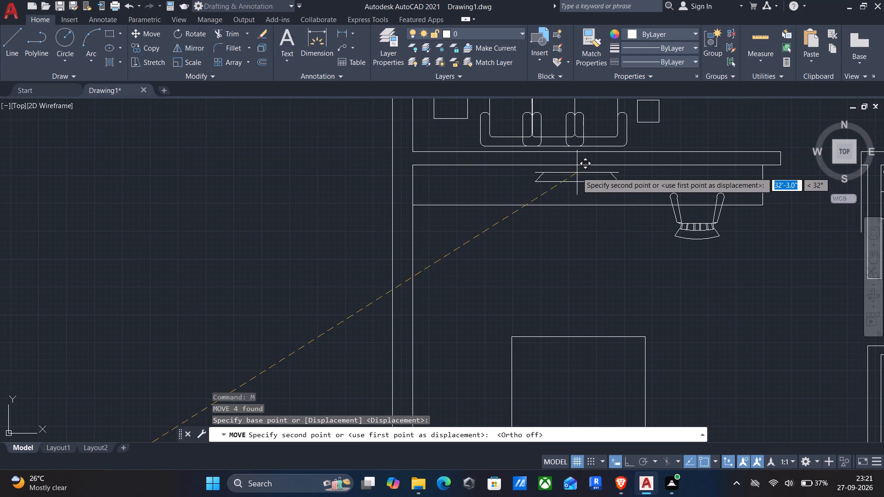
click(567, 168)
Draw a short vertical line with Ortho on across the plan's bottom outer wall, just below the lower-left bedroom's round table.
scroll(564, 175, down, 2)
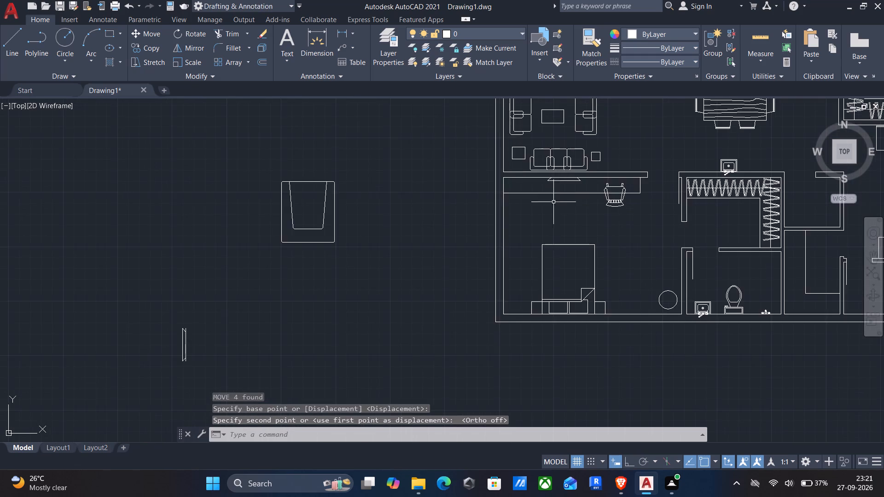
middle_drag(547, 207, 500, 202)
scroll(495, 201, down, 1)
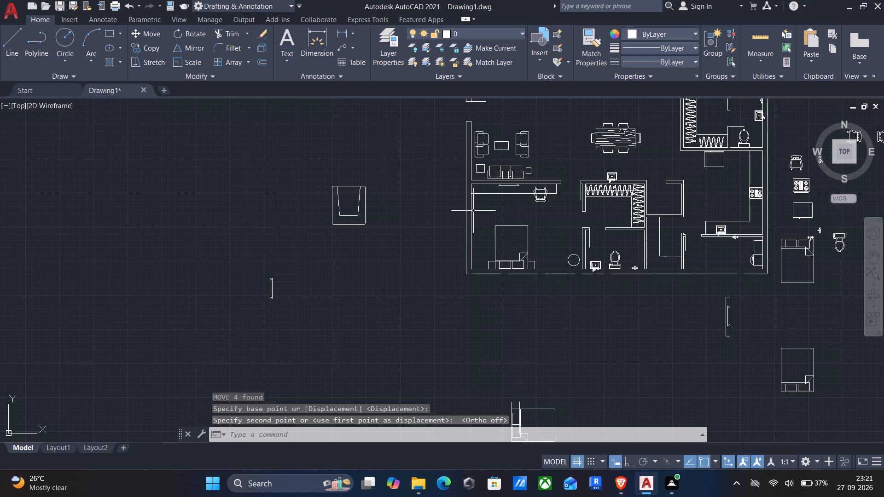
middle_drag(471, 220, 467, 219)
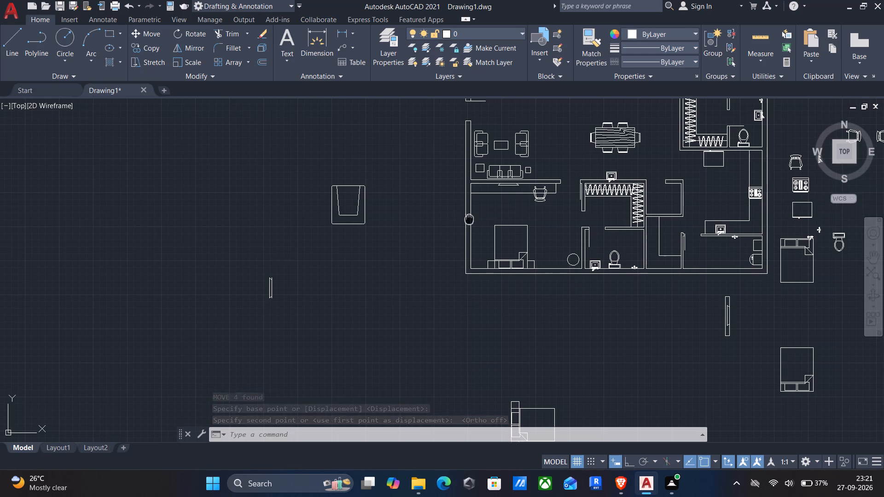
middle_drag(467, 219, 455, 206)
key(l)
key(Return)
scroll(542, 216, up, 2)
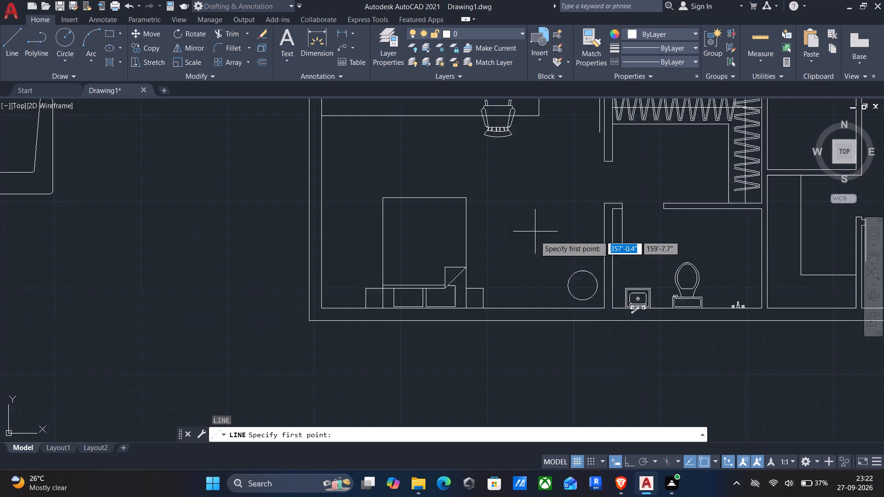
scroll(535, 240, up, 1)
middle_drag(570, 341, 549, 314)
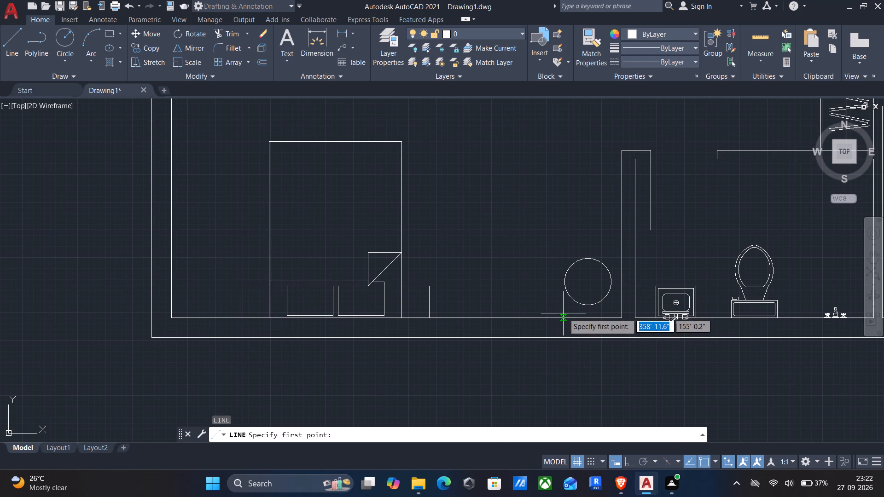
click(568, 318)
key(F8)
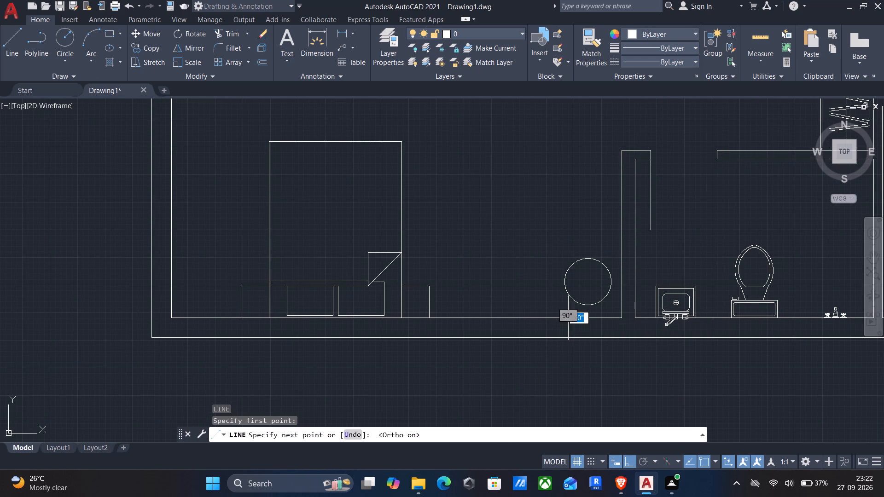
click(571, 337)
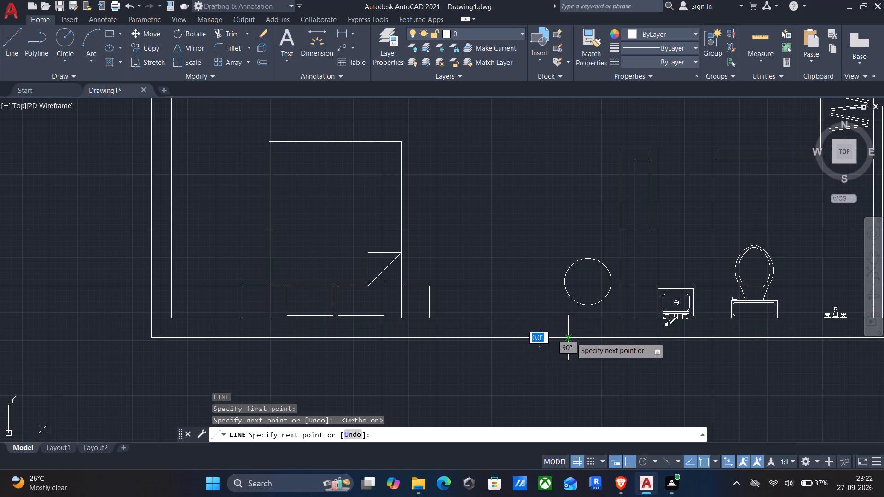
key(Return)
Draw a short vertical line across the bottom outer wall, directly behind the lower bathroom's toilet.
middle_drag(618, 373, 381, 256)
scroll(378, 256, down, 2)
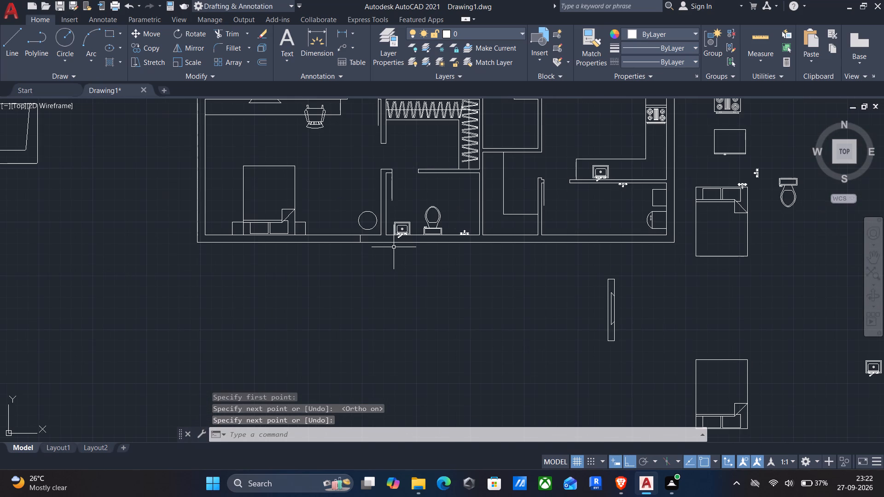
scroll(450, 244, up, 2)
key(Return)
scroll(400, 220, up, 1)
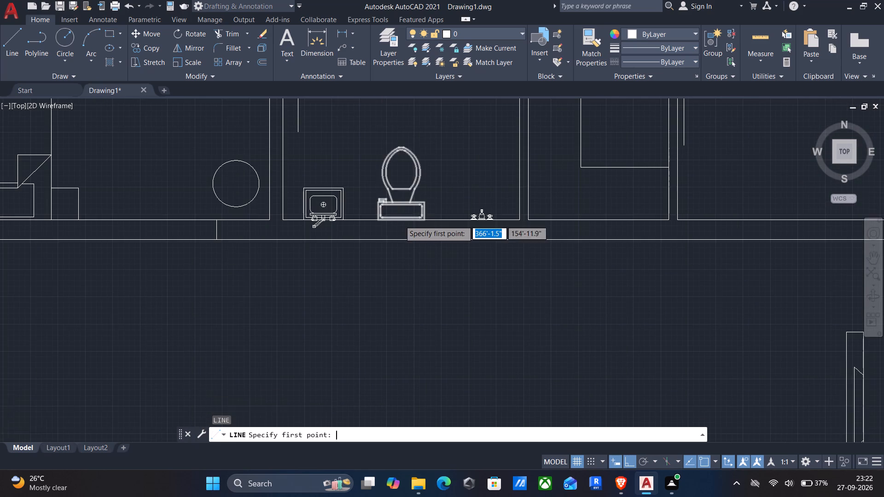
scroll(400, 220, up, 2)
click(409, 218)
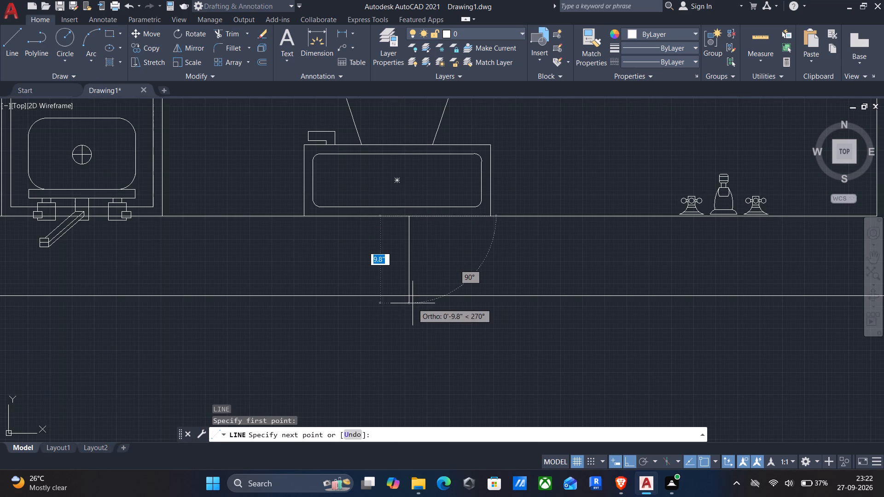
click(407, 294)
key(Return)
Draw a short vertical line across the bottom outer wall at the midpoint of the narrow room beside the lower bathroom.
scroll(411, 298, down, 2)
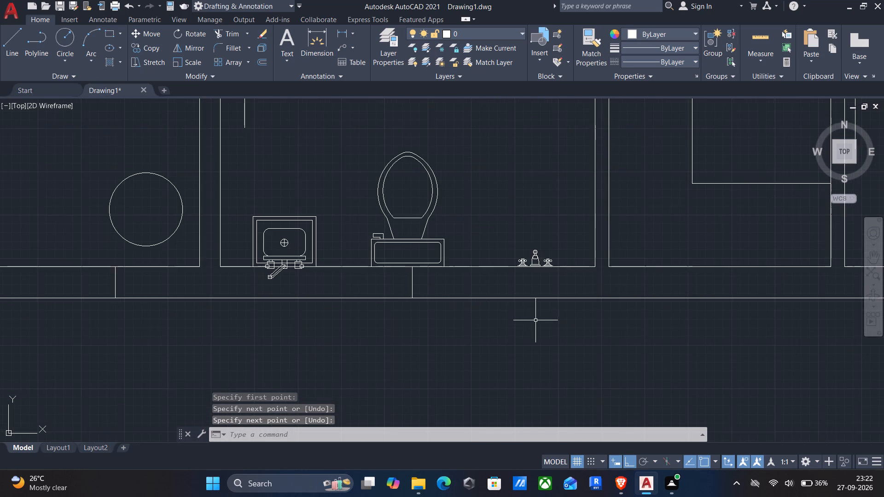
middle_drag(530, 324, 333, 309)
key(Return)
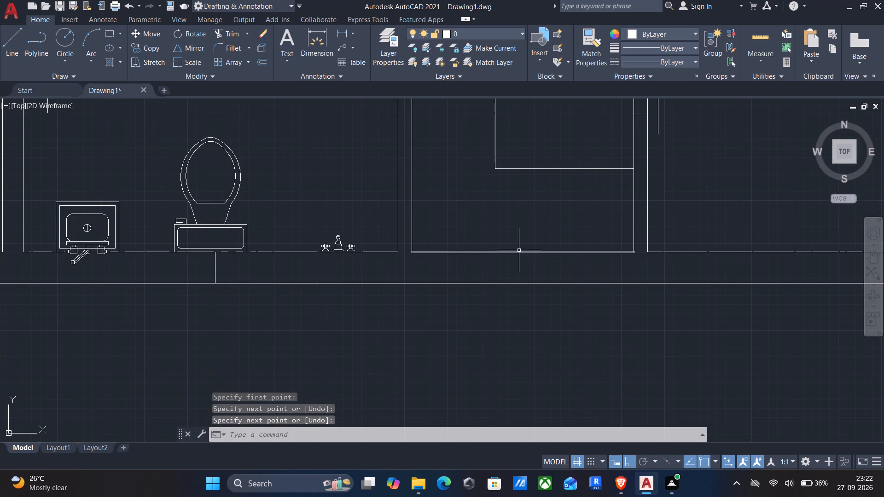
click(523, 251)
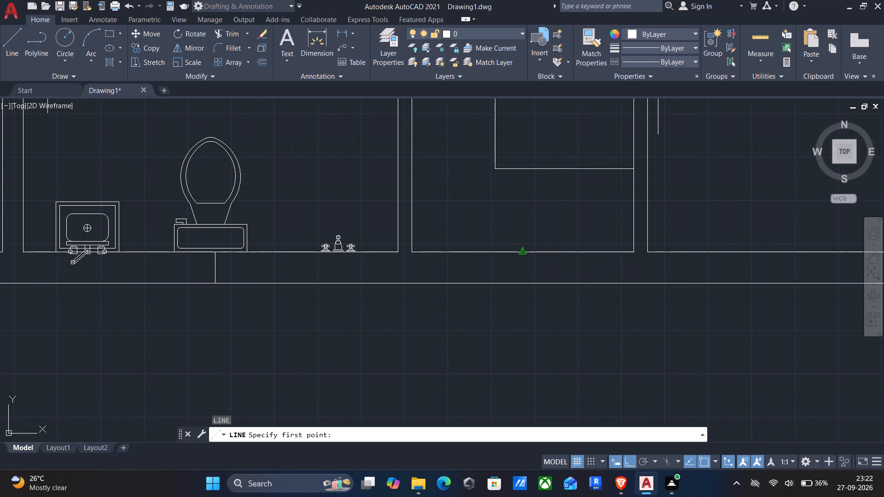
click(521, 282)
key(Return)
Draw a 9" horizontal line across the living room's left outer wall, beside the square side table.
scroll(522, 282, down, 1)
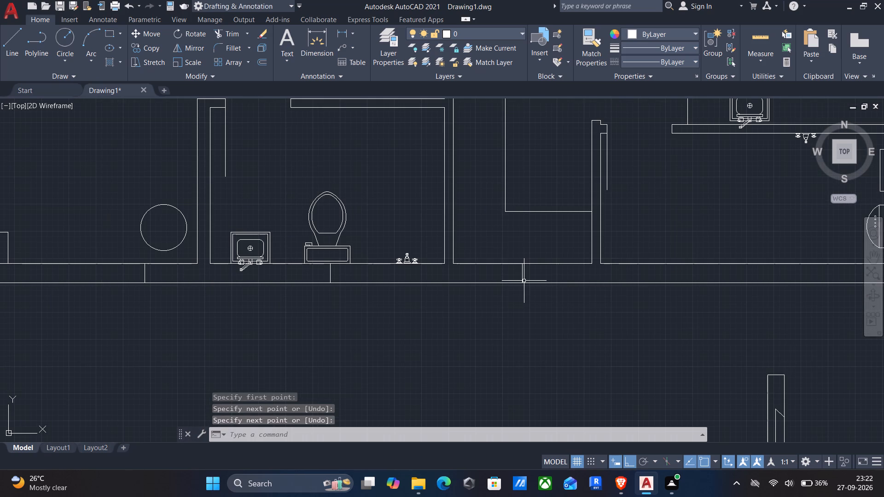
middle_drag(524, 281, 576, 309)
scroll(581, 312, down, 2)
middle_drag(483, 293, 543, 414)
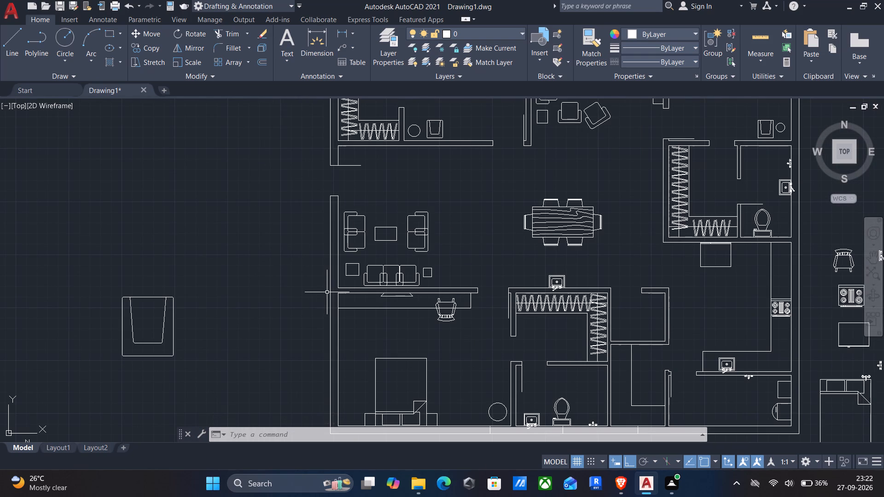
key(plus)
scroll(339, 277, up, 2)
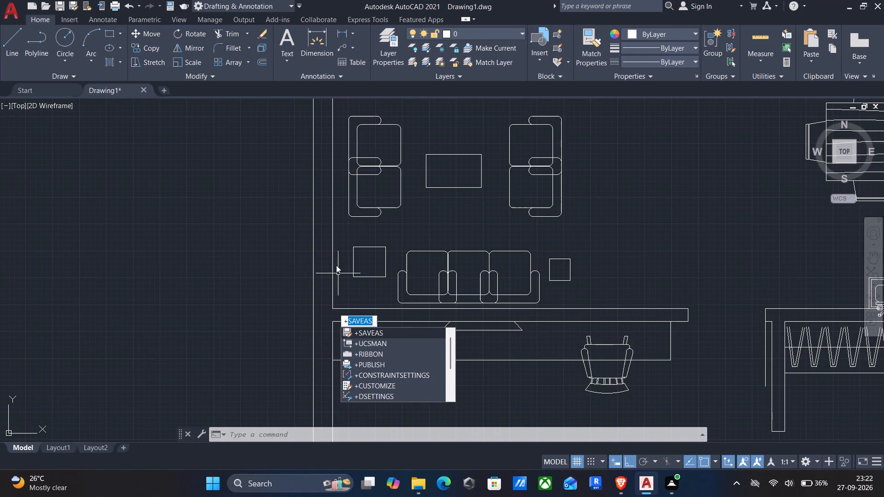
key(BackSpace)
key(BackSpace)
key(BackSpace)
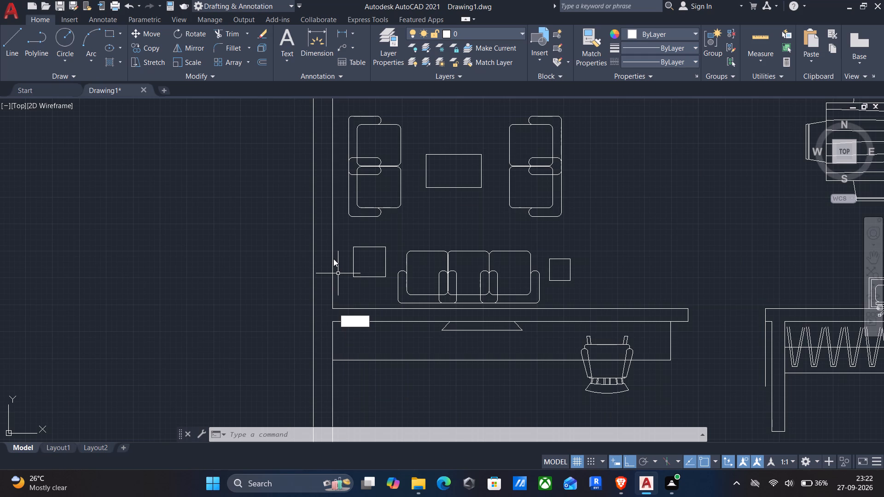
key(l)
key(Return)
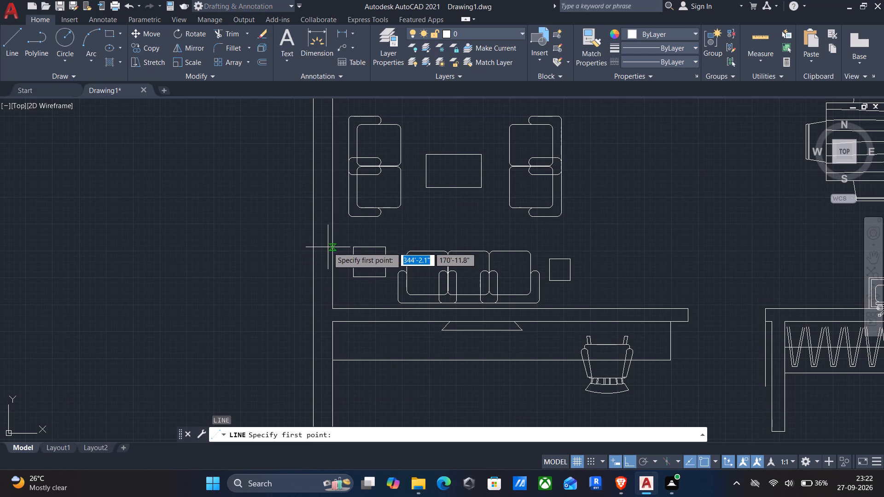
click(333, 255)
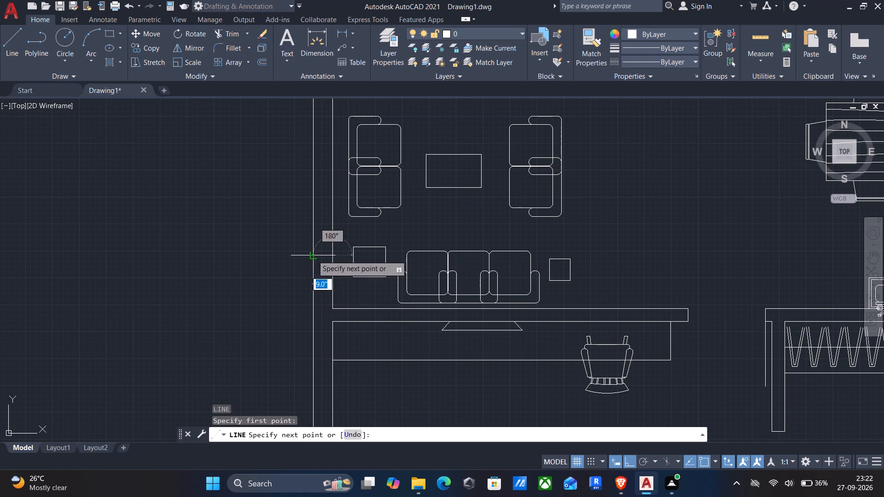
click(313, 255)
key(Return)
Draw a 6" vertical line across the wall above the upper-left bathroom, near the bathroom's upper-left corner.
scroll(320, 261, down, 2)
middle_drag(327, 256, 311, 367)
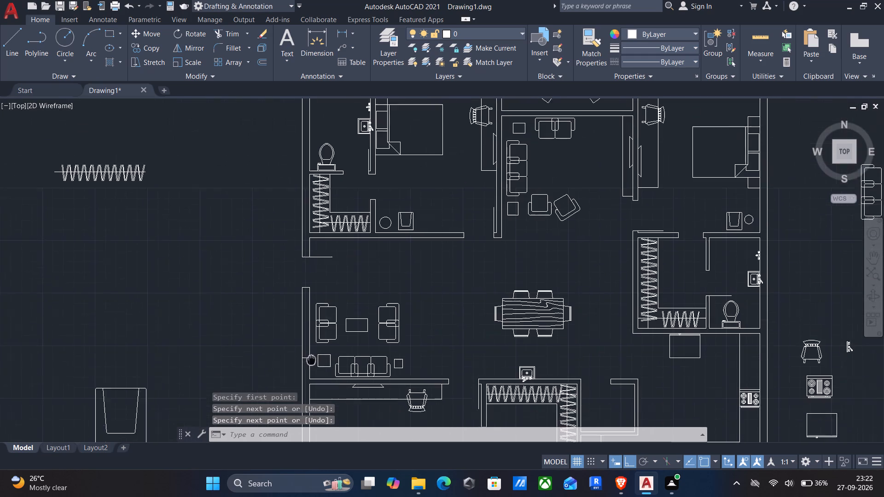
middle_drag(311, 367, 311, 381)
middle_drag(331, 276, 329, 402)
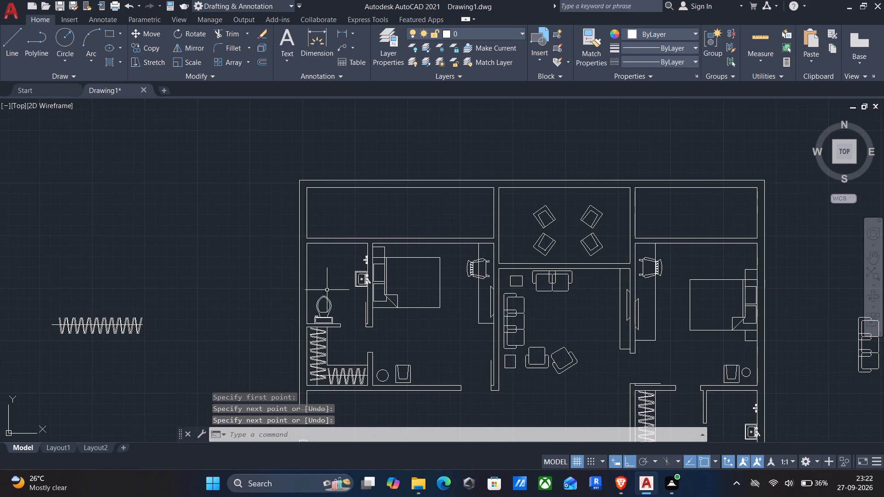
scroll(318, 248, up, 2)
key(Return)
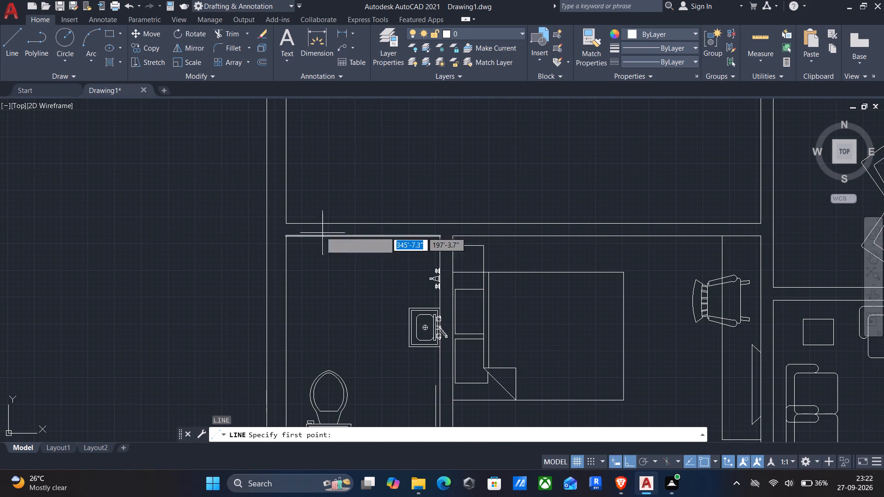
scroll(312, 227, up, 2)
click(297, 220)
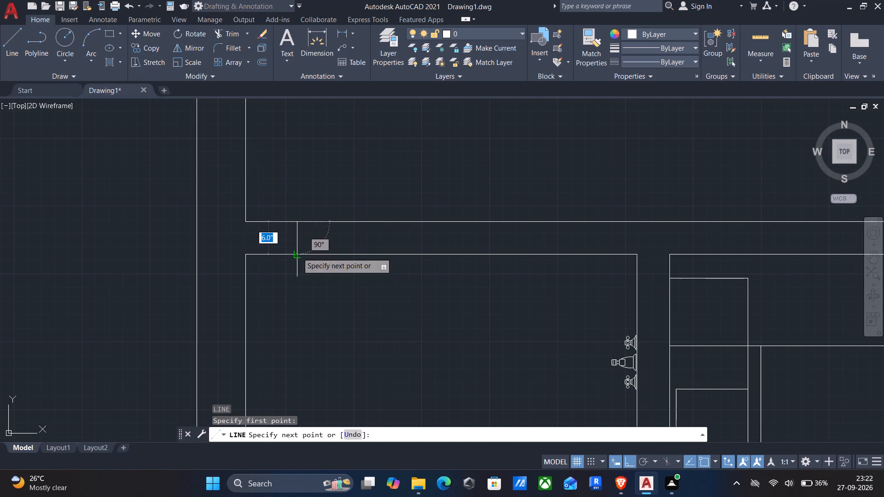
click(297, 253)
key(Return)
Look over the plan's walls from the upper-left bathroom down to the lower rooms and the bottom outer wall.
scroll(299, 254, down, 2)
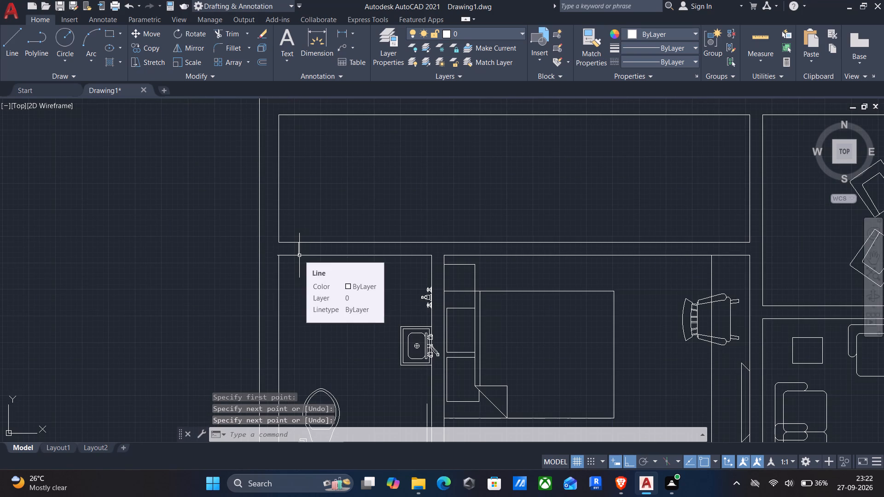
middle_drag(349, 335, 295, 86)
scroll(295, 86, down, 2)
middle_drag(422, 276, 389, 210)
middle_drag(511, 321, 493, 311)
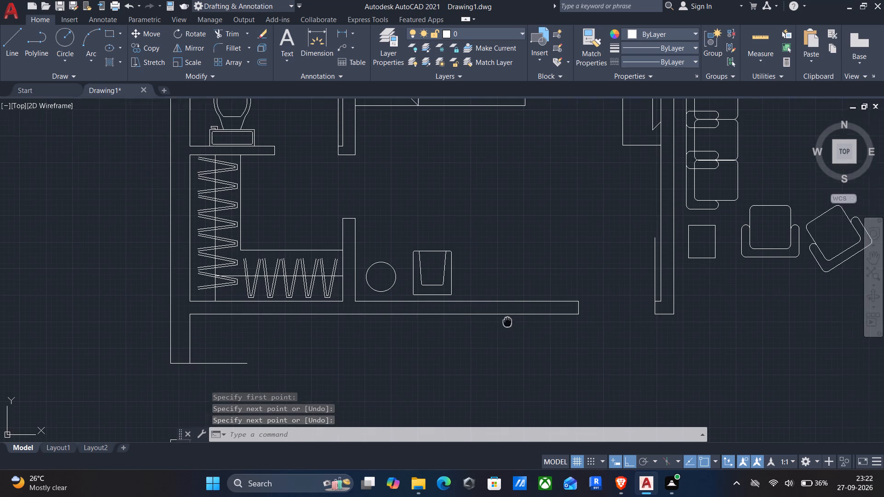
middle_drag(493, 311, 426, 269)
scroll(499, 357, down, 1)
scroll(476, 316, down, 1)
middle_drag(473, 323, 390, 101)
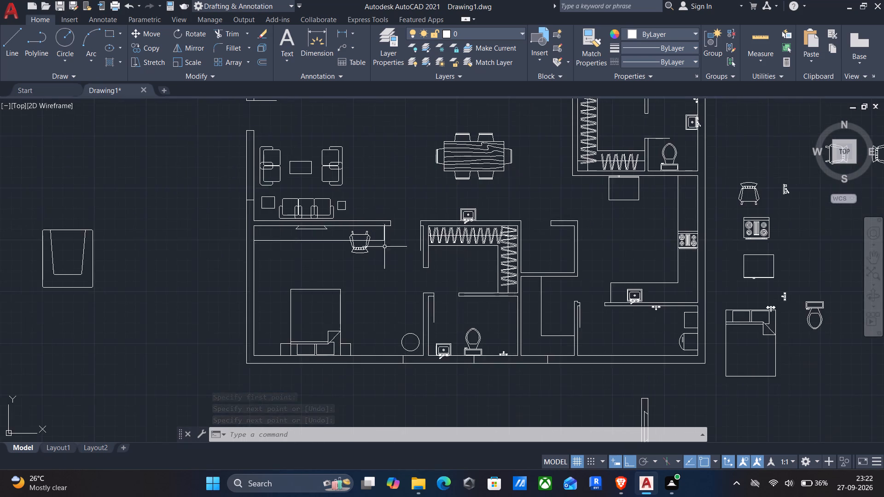
middle_drag(384, 247, 374, 180)
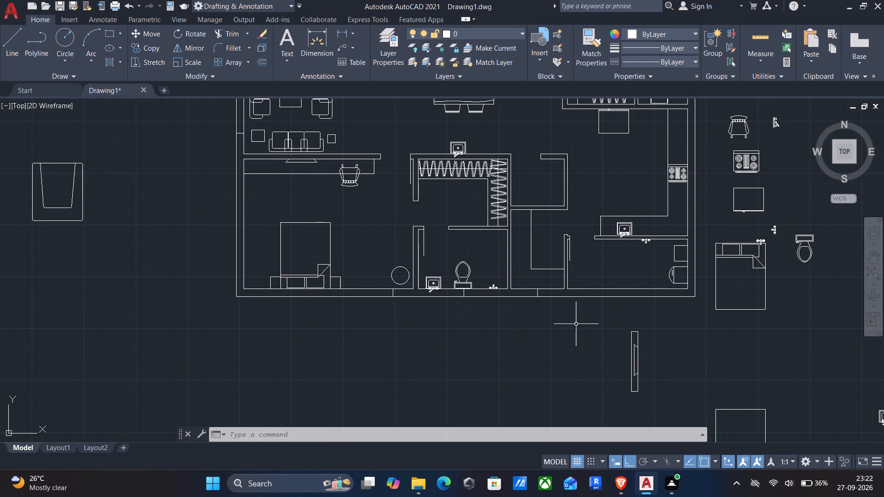
middle_drag(576, 321, 471, 372)
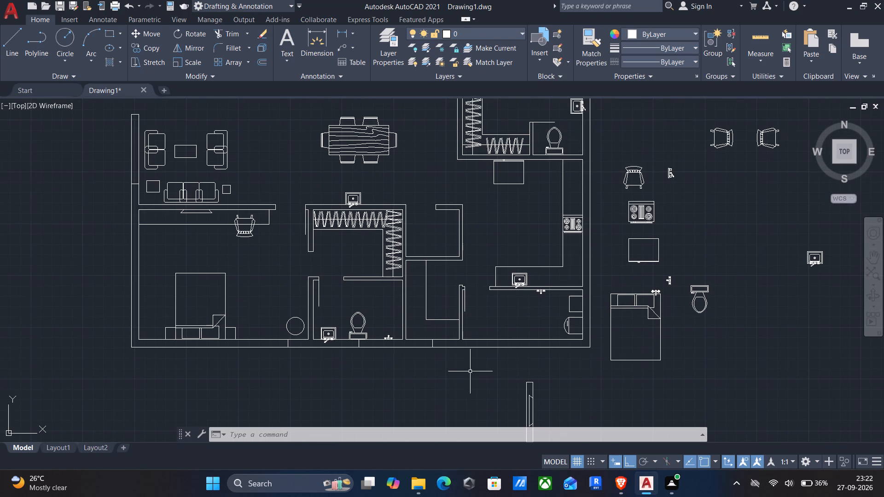
Draw a short horizontal line across the right outer wall, just below the wall separating the right bathroom from the kitchen.
middle_drag(522, 341, 479, 462)
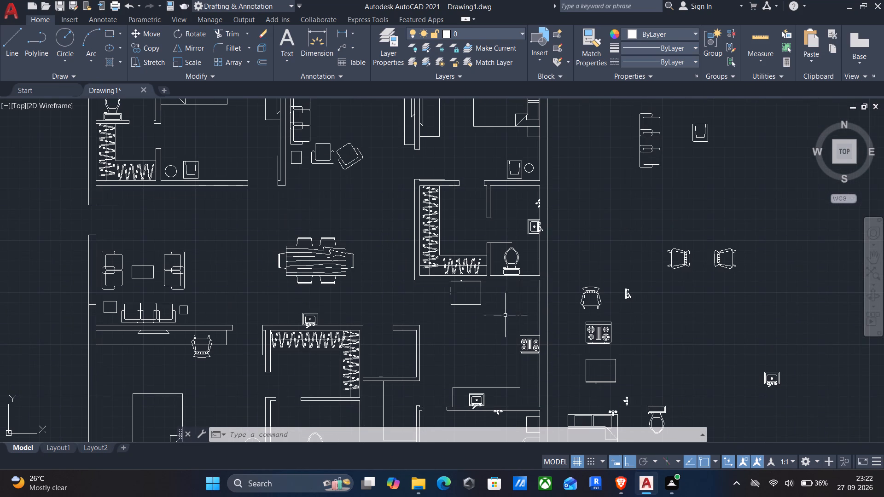
key(Return)
scroll(547, 295, up, 2)
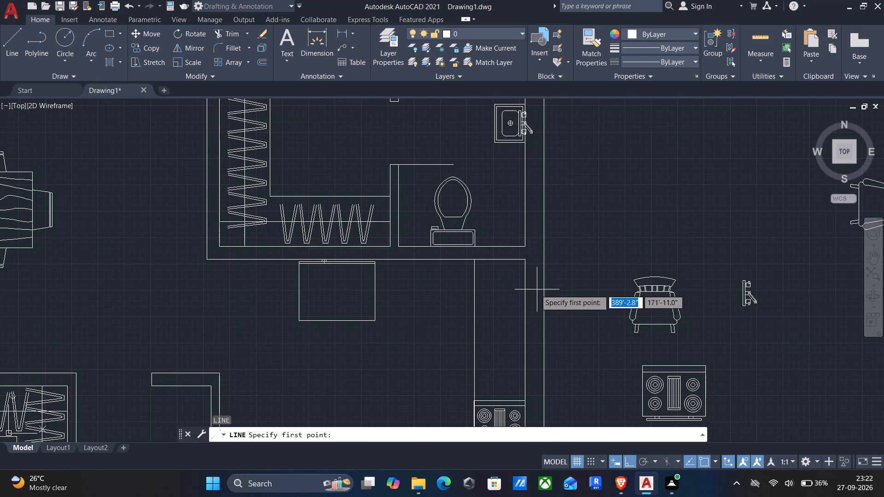
click(525, 281)
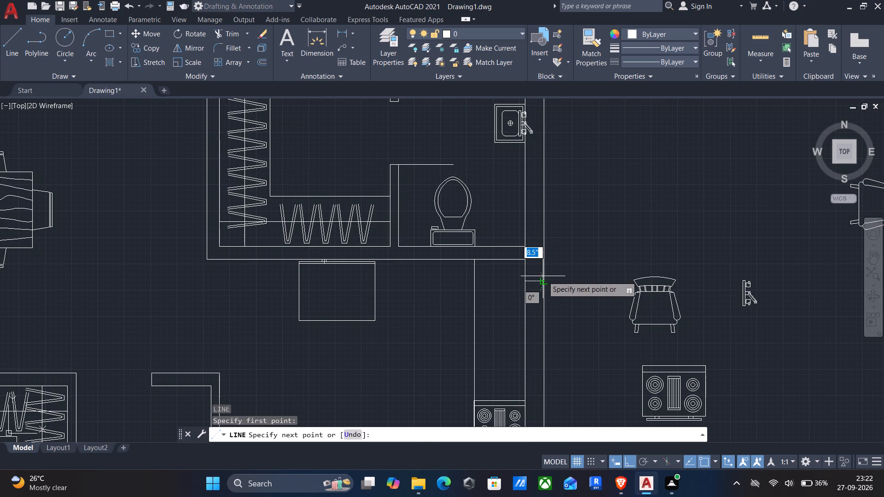
click(543, 283)
key(Return)
Draw a short horizontal line across the right outer wall, beside the toilet in the right bathroom.
scroll(543, 283, down, 1)
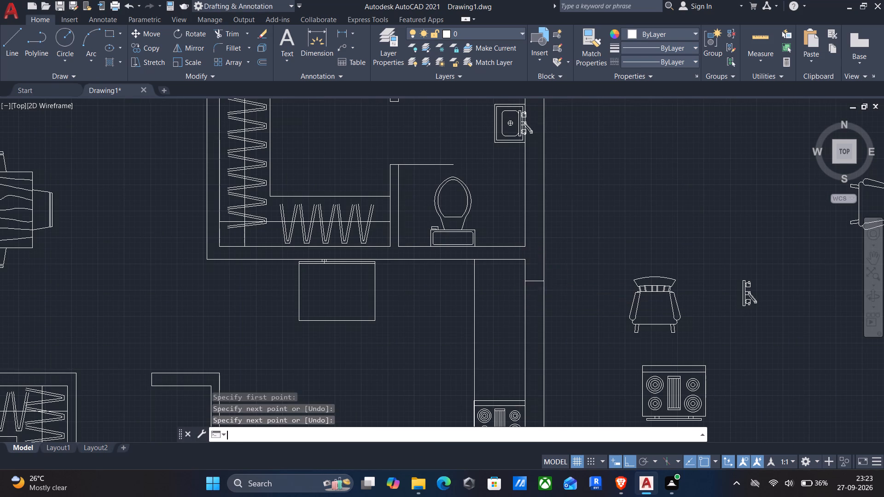
scroll(546, 252, up, 2)
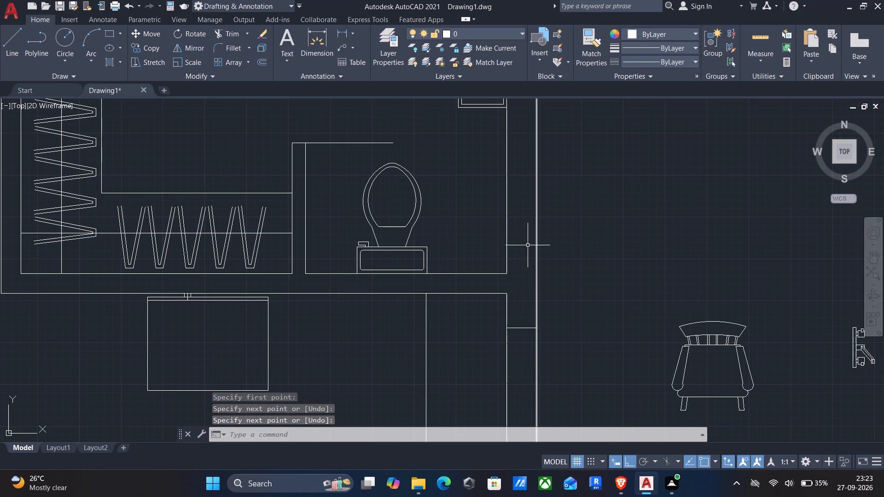
key(Return)
click(506, 232)
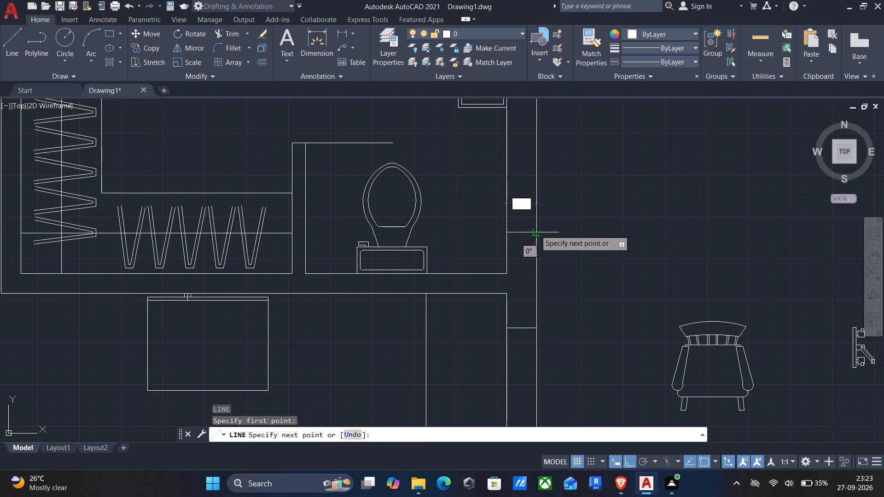
click(535, 231)
key(Return)
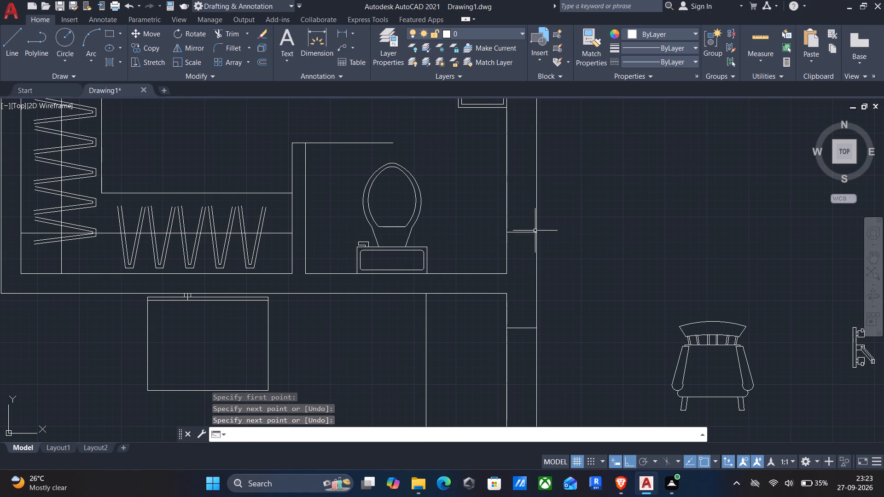
Draw a short horizontal line across the right outer wall, beside the right bedroom's chair and round table.
middle_drag(535, 231, 529, 311)
scroll(528, 312, down, 1)
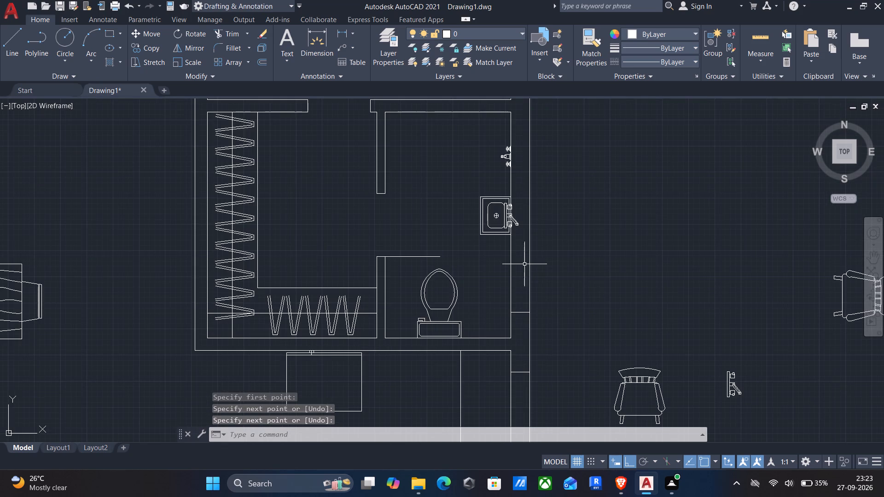
middle_drag(524, 264, 517, 352)
middle_drag(507, 285, 496, 397)
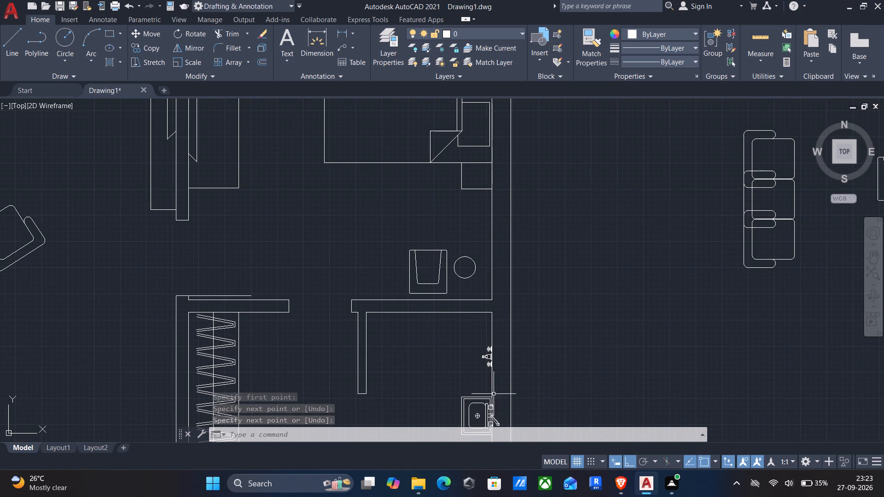
key(Return)
click(492, 281)
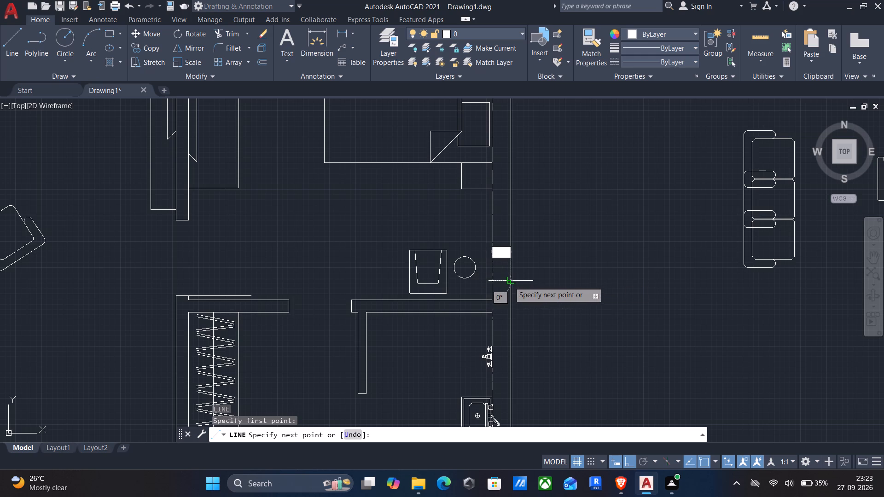
click(514, 283)
key(Return)
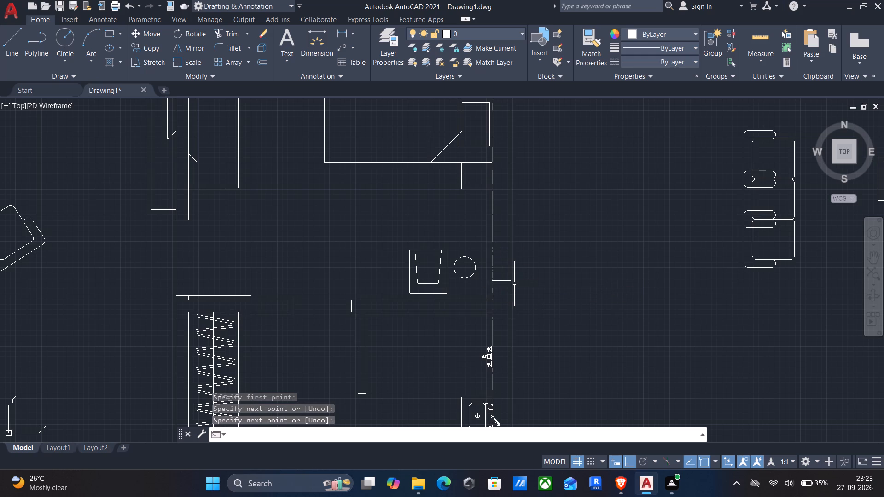
Draw a short vertical line across the wall above the right bedroom, at the midpoint of that wall.
middle_drag(522, 295, 519, 394)
scroll(519, 395, down, 1)
middle_drag(464, 281, 463, 283)
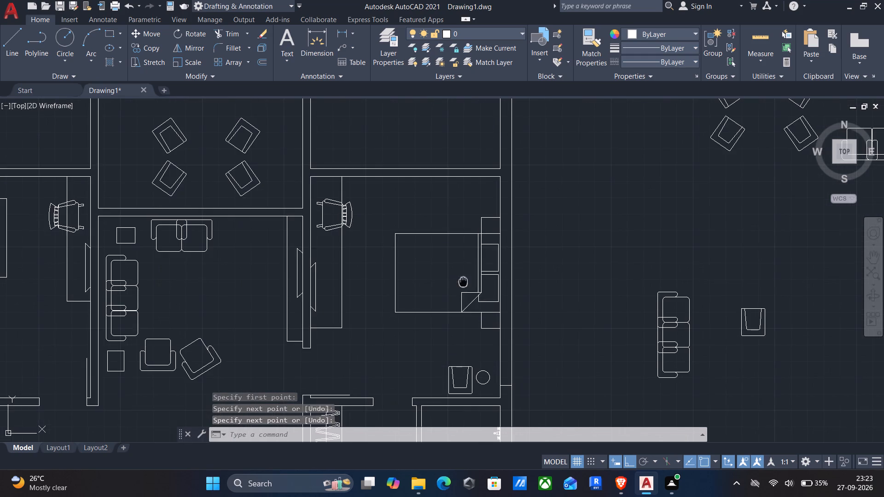
middle_drag(463, 283, 462, 323)
key(Return)
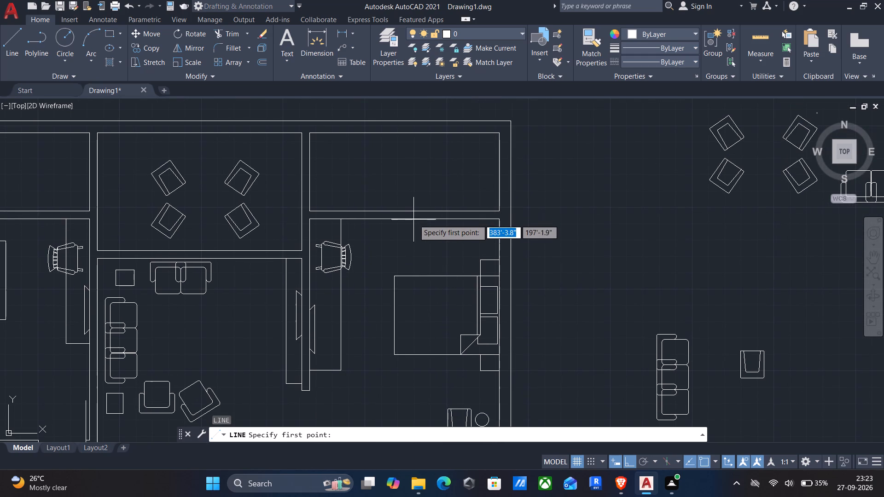
click(405, 218)
scroll(405, 218, up, 1)
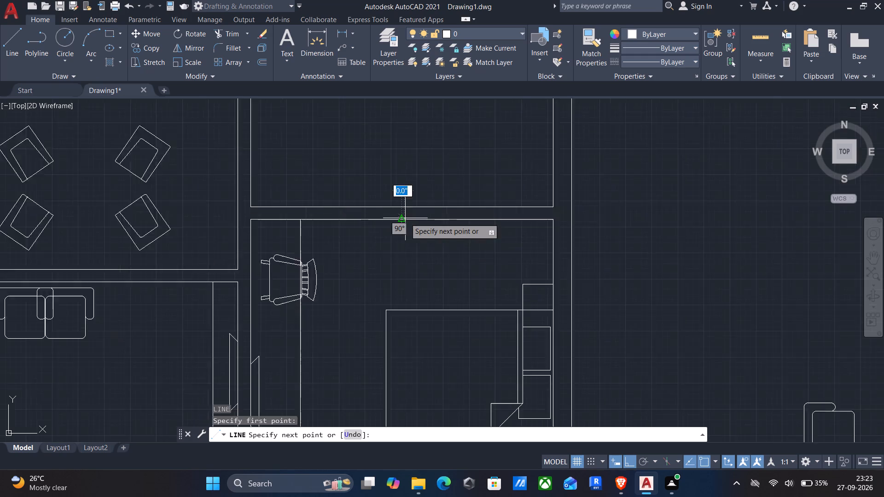
scroll(405, 218, up, 2)
click(394, 198)
key(Return)
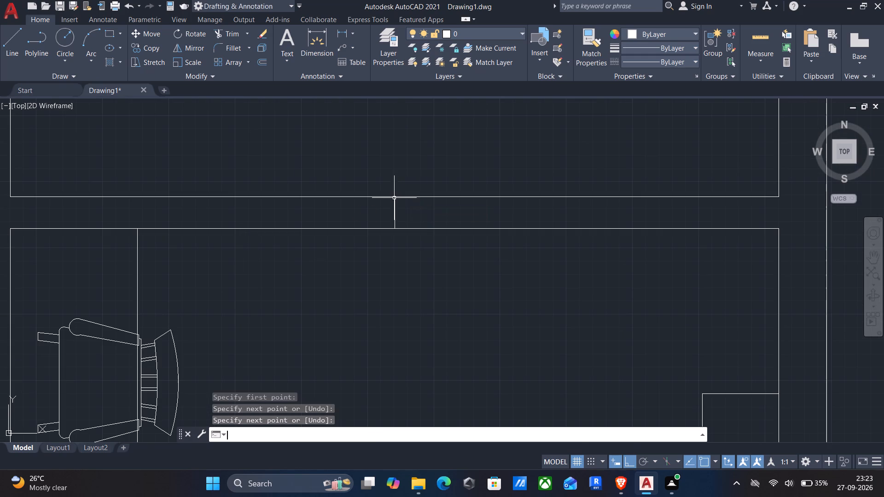
Draw a short vertical line across the wall between the central sofa room and the four-chair sitting area, at its midpoint.
scroll(400, 213, down, 2)
middle_drag(399, 260, 520, 254)
scroll(523, 255, down, 1)
scroll(304, 272, up, 2)
key(Return)
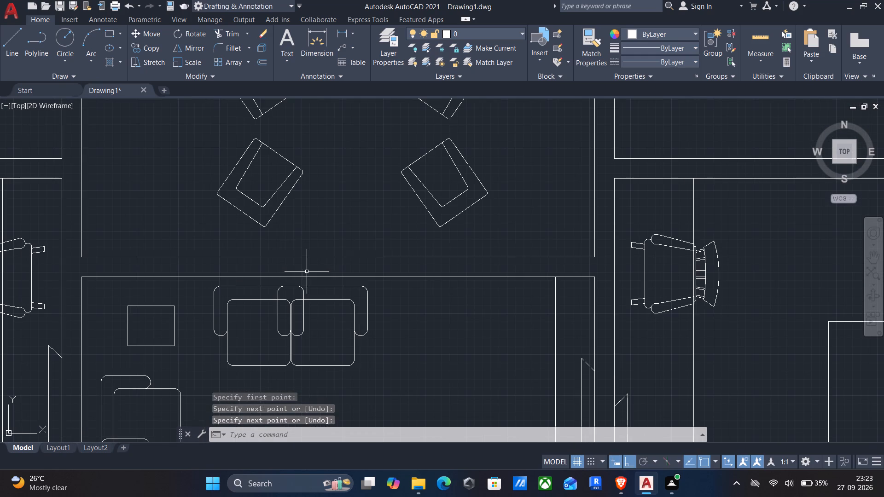
click(337, 275)
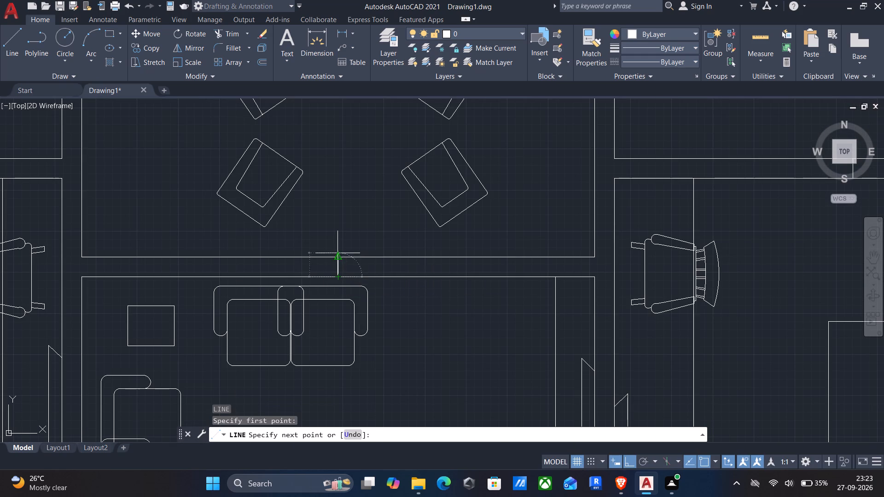
click(337, 253)
key(Return)
Draw a 6" vertical line across the wall above the left bedroom, at the midpoint of that wall.
scroll(337, 291, down, 2)
middle_drag(336, 299, 457, 297)
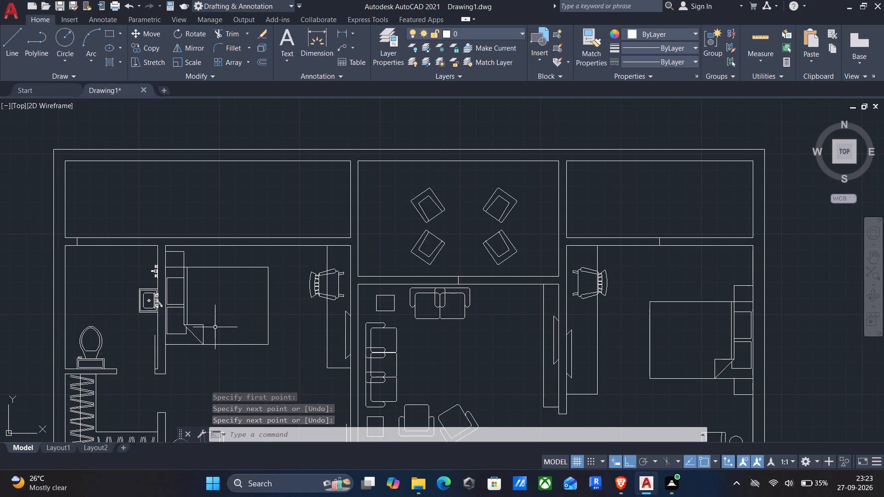
middle_drag(212, 325, 237, 319)
key(Return)
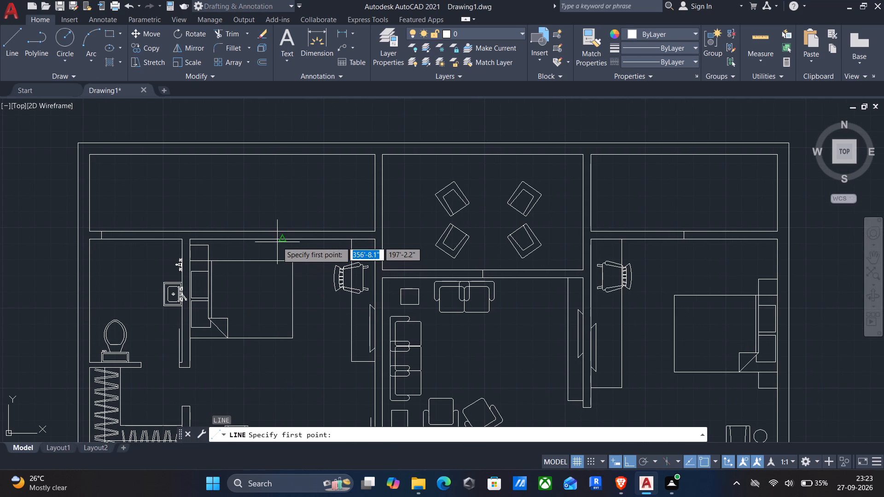
click(281, 238)
scroll(281, 237, up, 3)
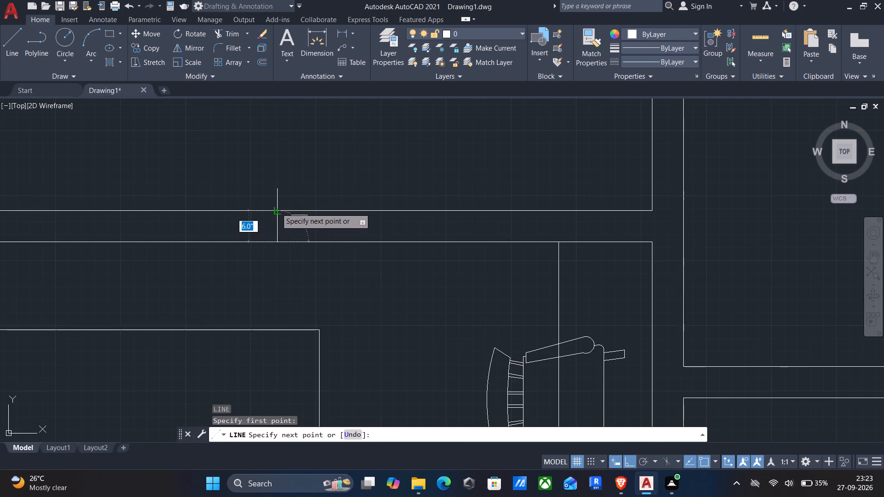
click(276, 208)
key(Return)
Offset the short line across the wall above the upper-left bathroom 2' to its right.
scroll(276, 208, down, 3)
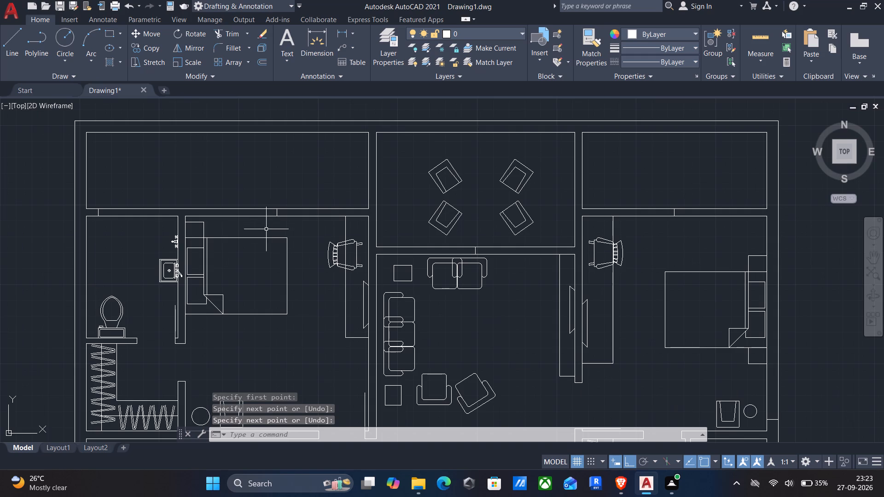
middle_drag(266, 242, 286, 239)
scroll(286, 239, down, 1)
middle_drag(286, 234, 312, 252)
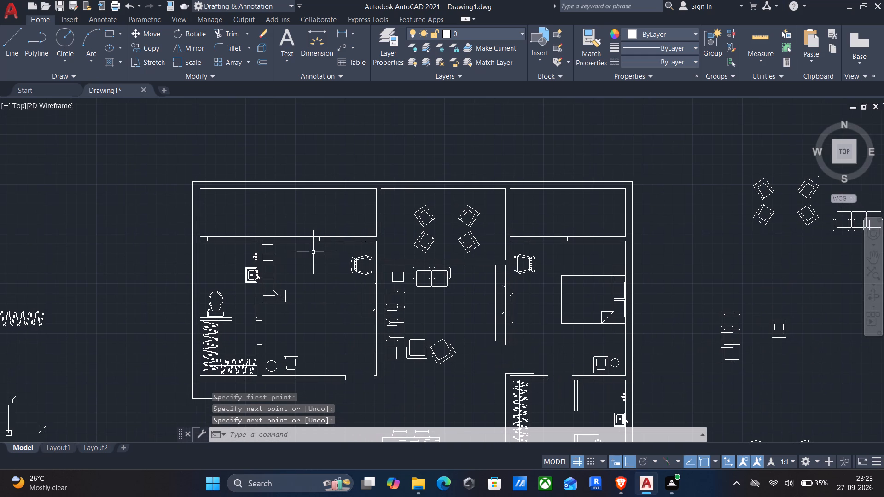
key(o)
key(Return)
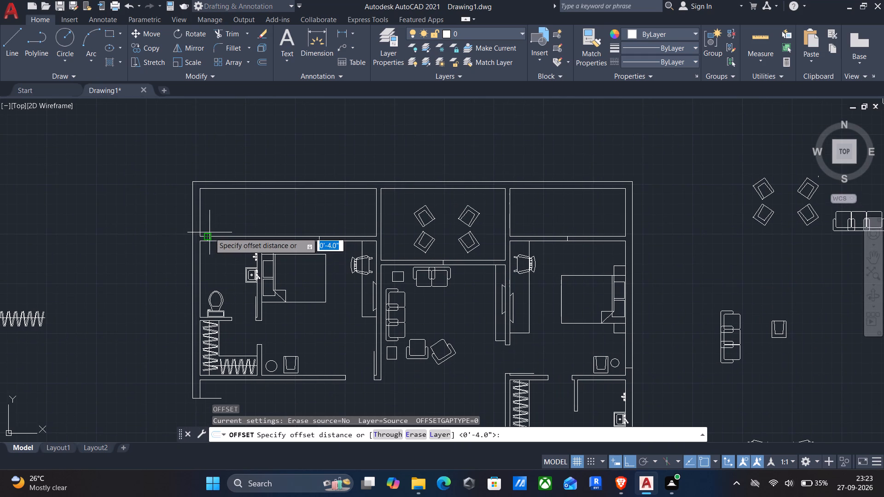
scroll(209, 232, up, 2)
click(199, 246)
click(210, 246)
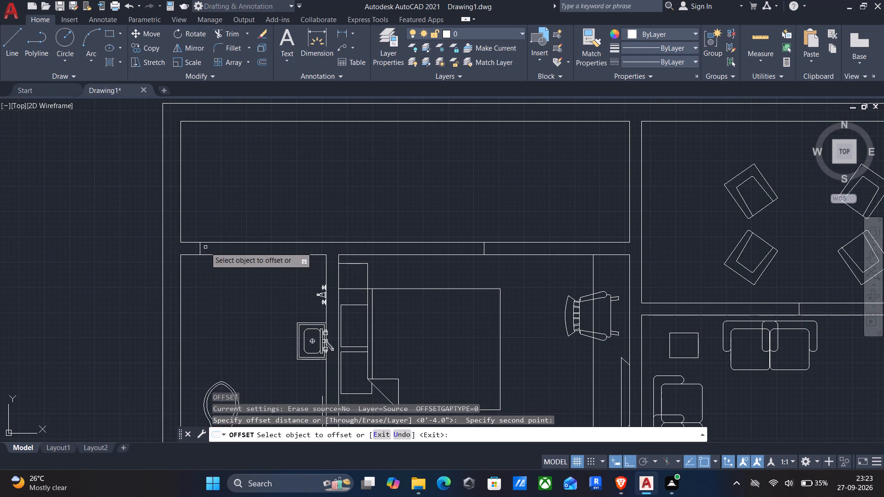
click(200, 249)
text(2')
key(Return)
Offset the midpoint line in the wall above the left bedroom 3'5" to each side.
click(483, 245)
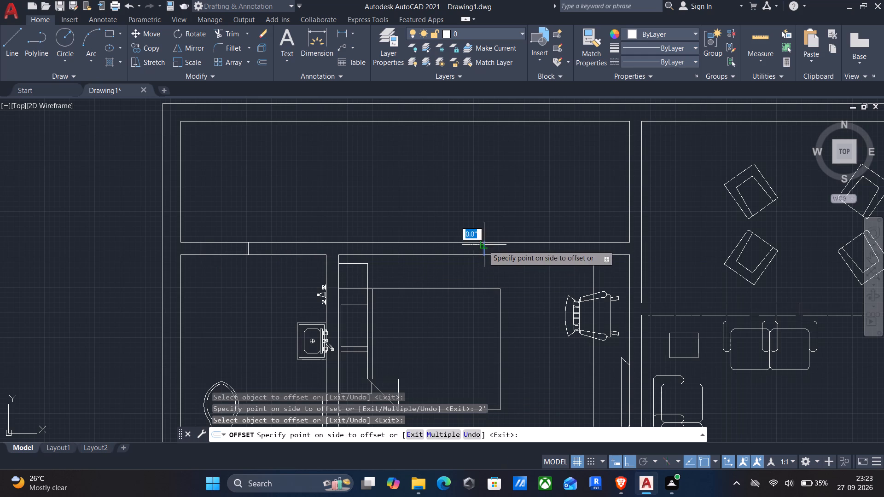
text(3')
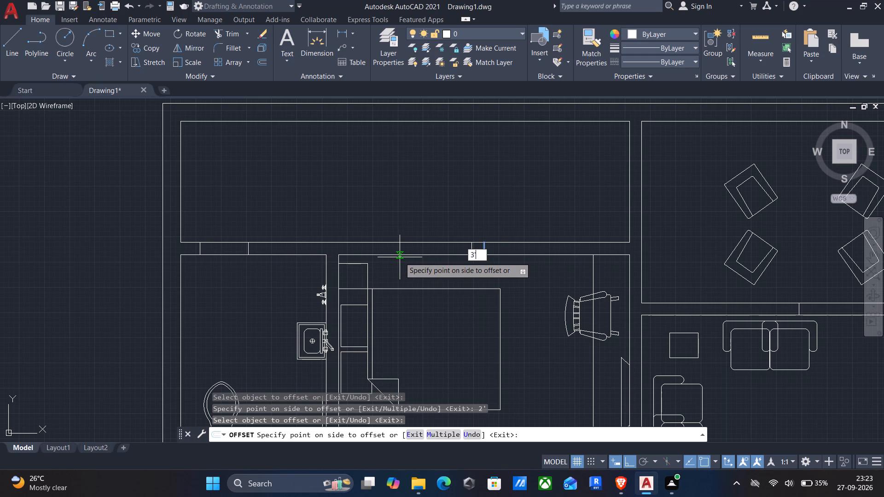
text(5")
key(Return)
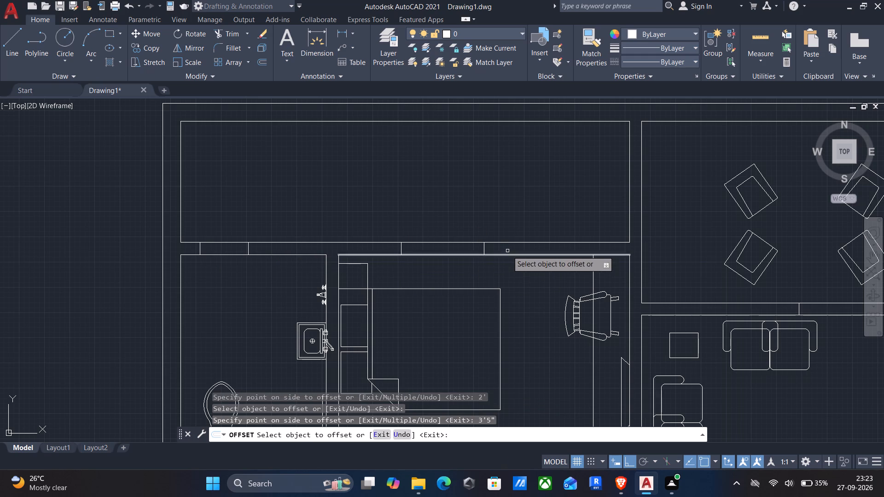
click(483, 249)
text(3'5")
key(Return)
Offset the midpoint line in the wall above the central sofa room 3'6" to each side.
scroll(506, 256, down, 1)
middle_drag(514, 269, 507, 272)
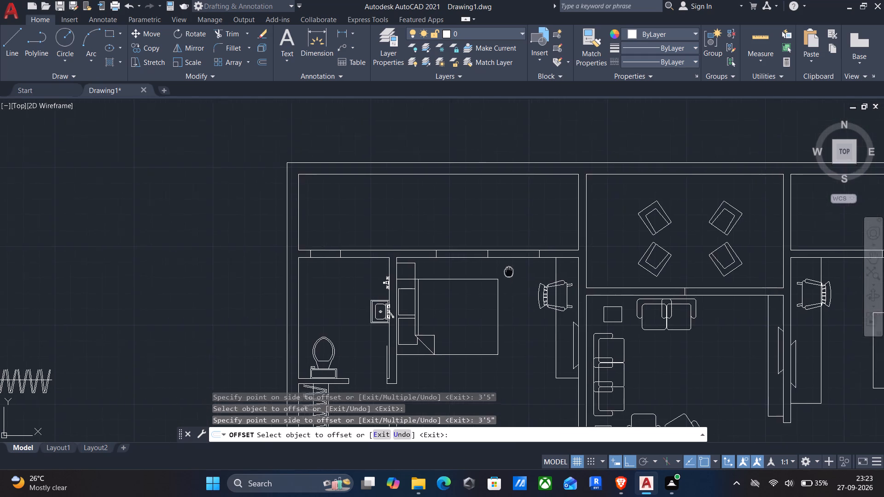
middle_drag(507, 272, 278, 259)
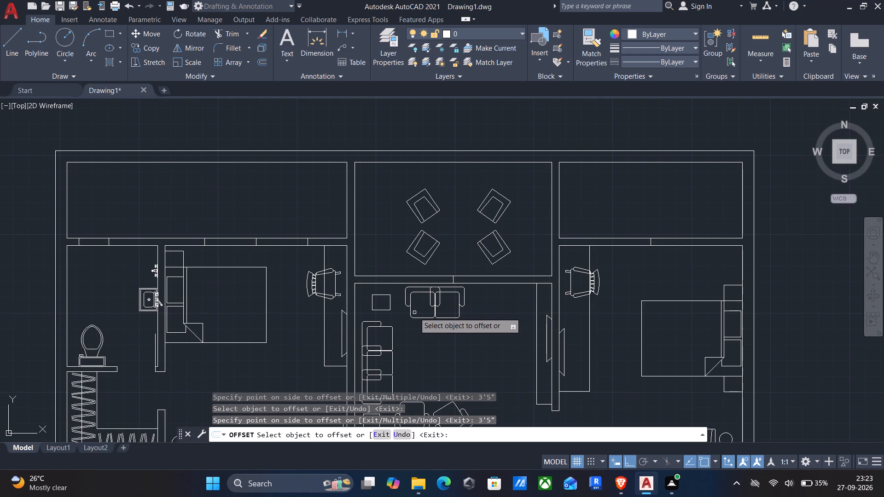
click(453, 280)
text(3'6)
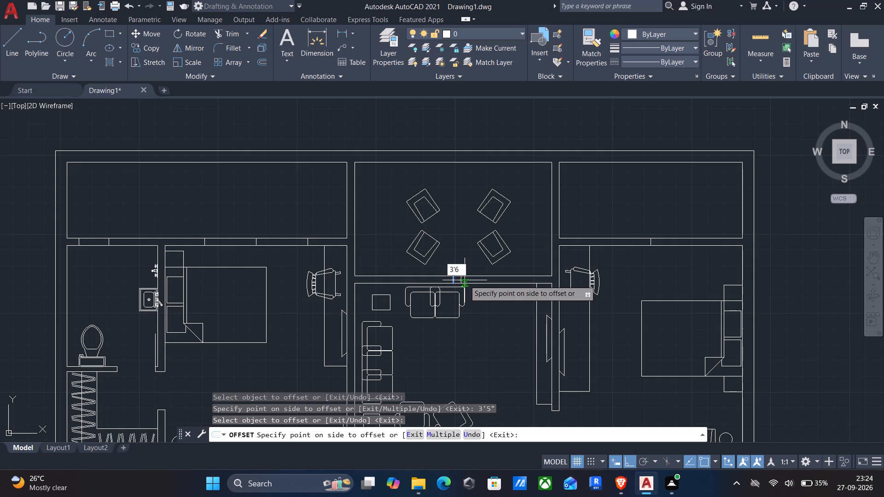
key(shift+quotedbl)
key(Return)
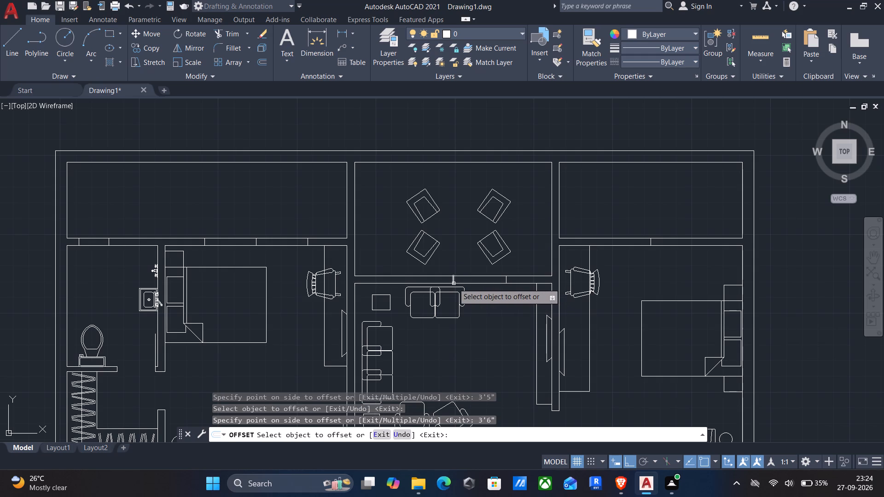
click(453, 282)
text(3'6")
key(Return)
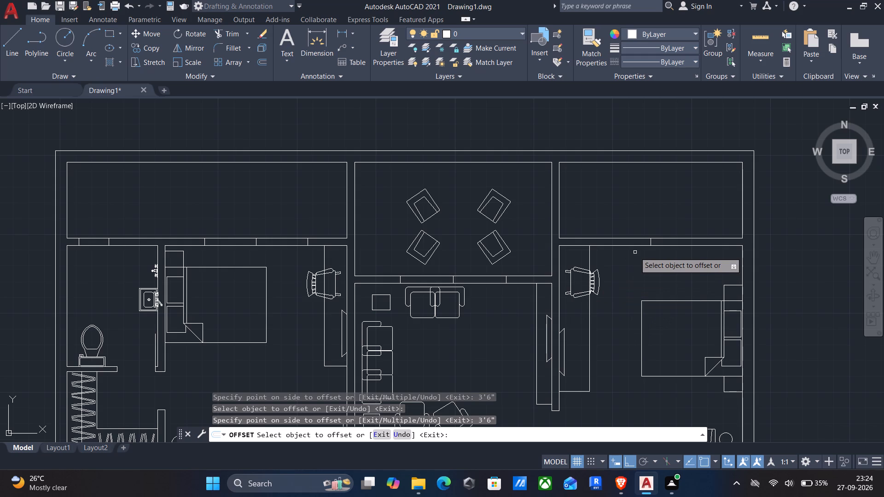
Offset the midpoint line in the wall above the right bedroom 3'5" to each side.
scroll(643, 238, up, 1)
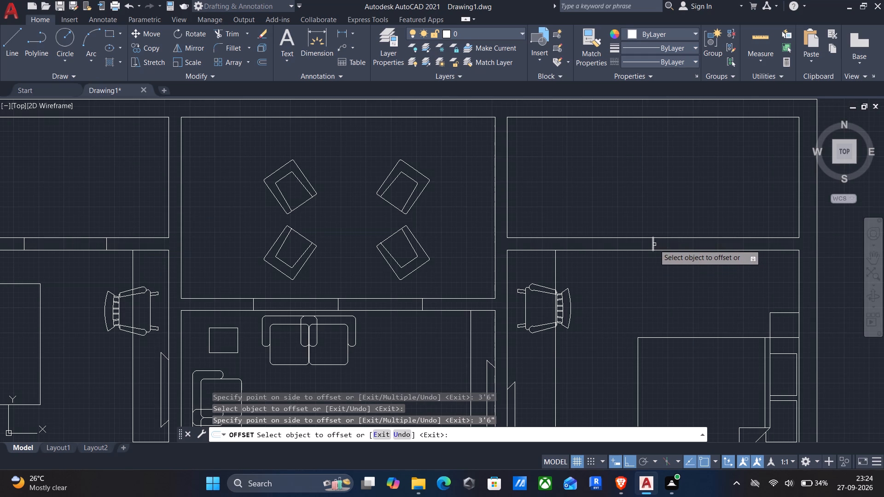
click(653, 244)
text(3'5")
key(Return)
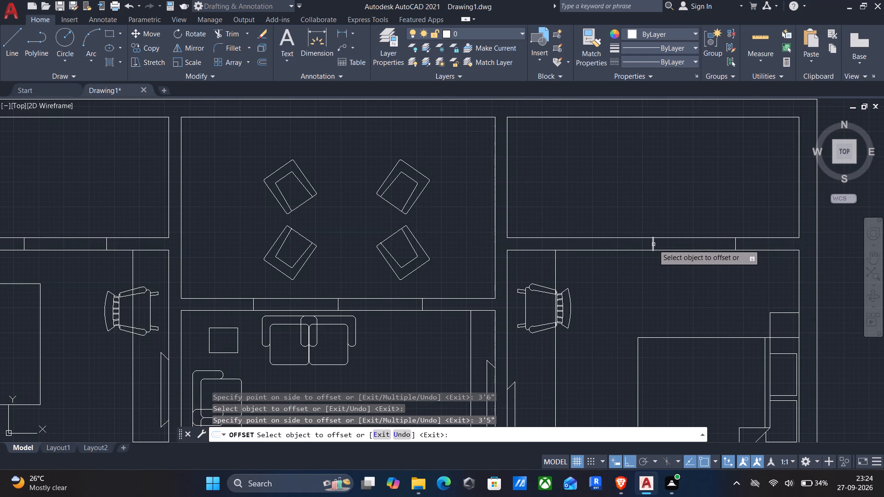
click(653, 244)
text(3'5)
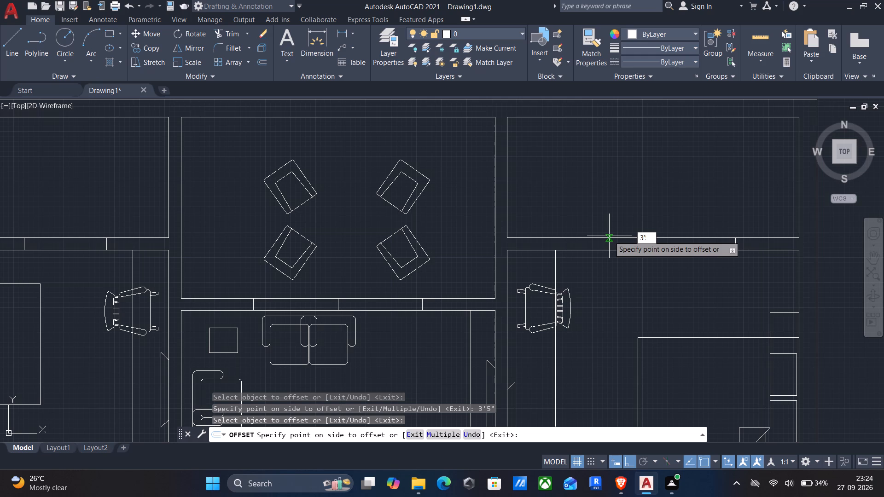
key(shift+quotedbl)
key(Return)
Offset the short line across the right bedroom's outer wall upward twice from the same line, by 3' and by 1'6".
scroll(611, 246, down, 1)
middle_drag(619, 269, 618, 246)
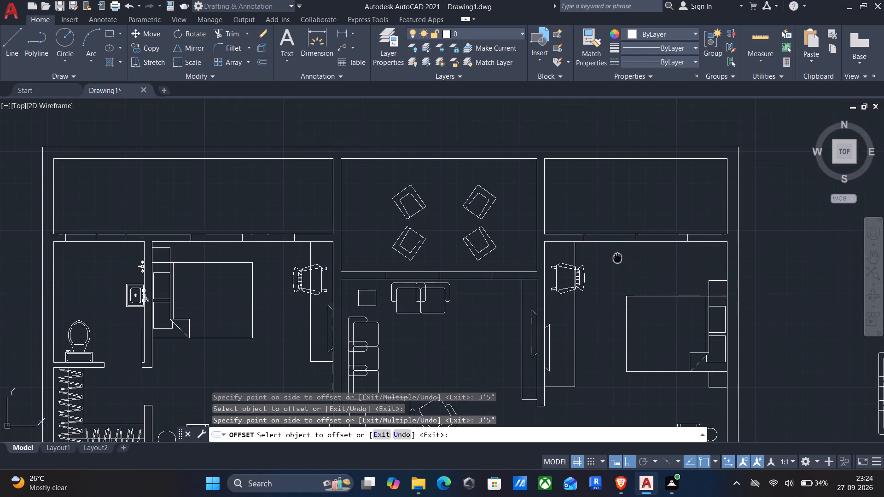
middle_drag(618, 246, 614, 238)
scroll(613, 235, down, 1)
middle_drag(506, 288, 523, 207)
scroll(523, 205, down, 1)
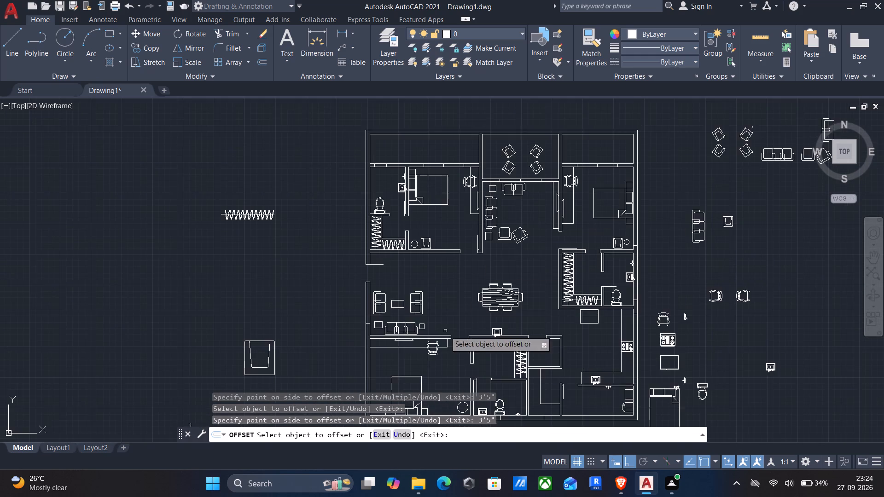
middle_drag(445, 331, 453, 254)
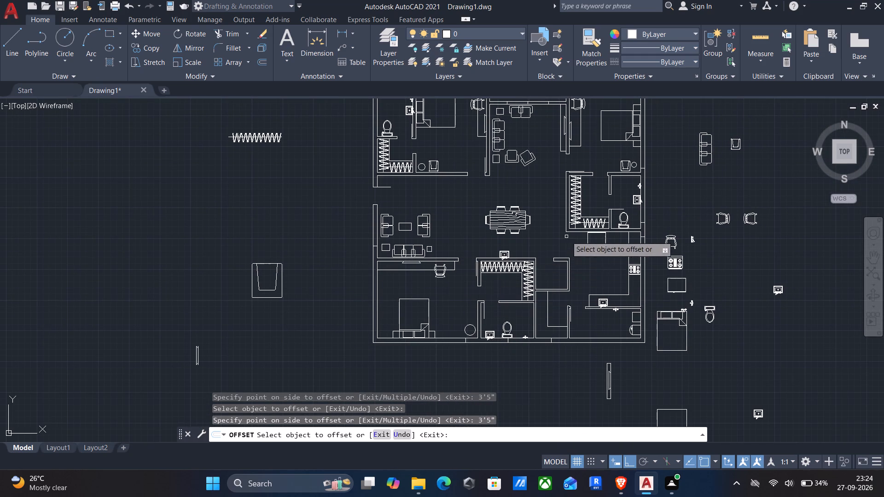
middle_drag(566, 235, 480, 338)
scroll(561, 266, up, 3)
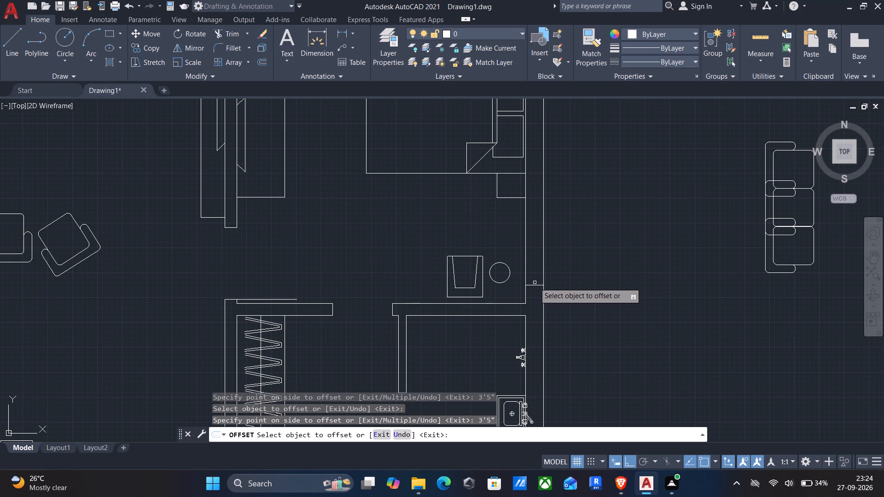
click(533, 284)
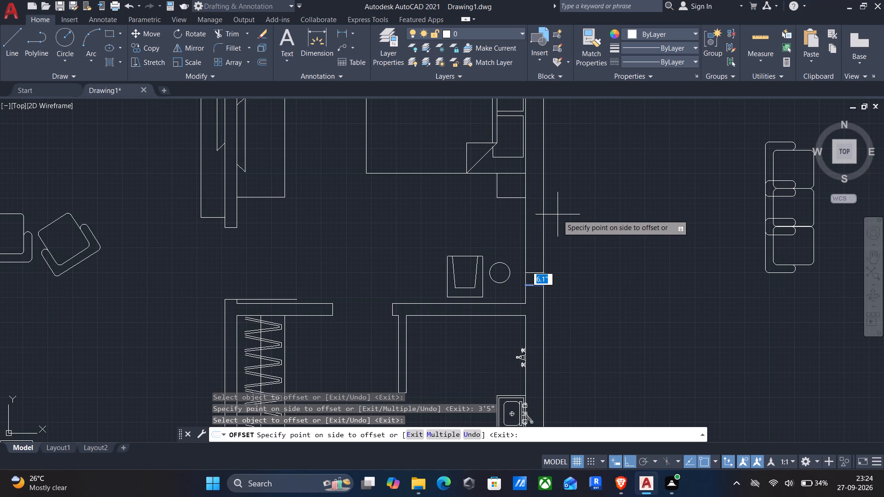
text(3')
key(Return)
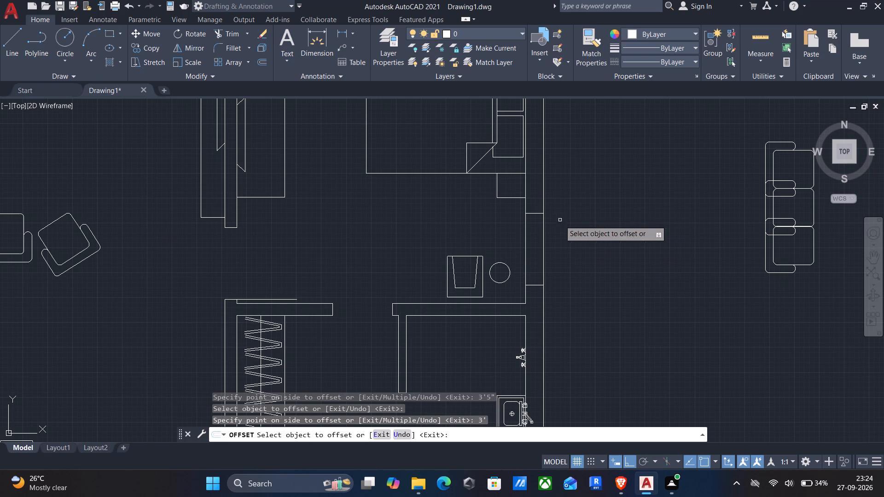
click(536, 286)
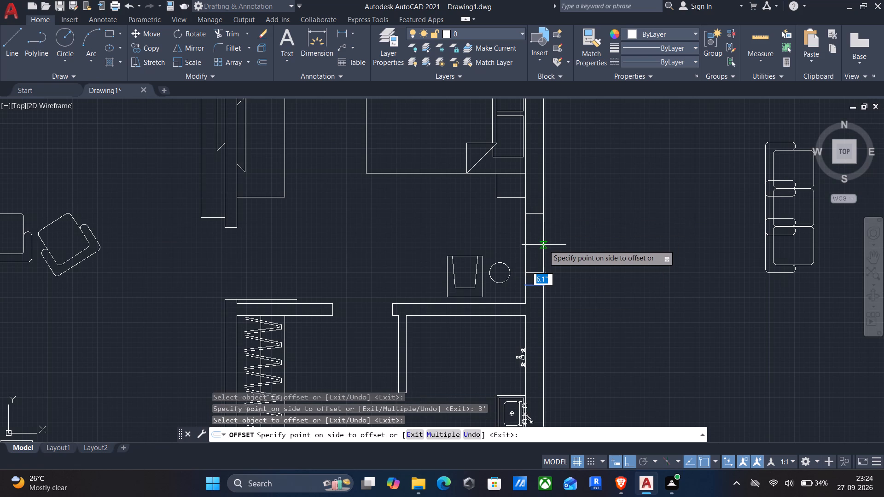
key(1)
text('6)
key(shift+quotedbl)
key(Return)
Offset the short line across the outer wall beside the right bathroom's toilet 2' upward.
scroll(541, 253, down, 1)
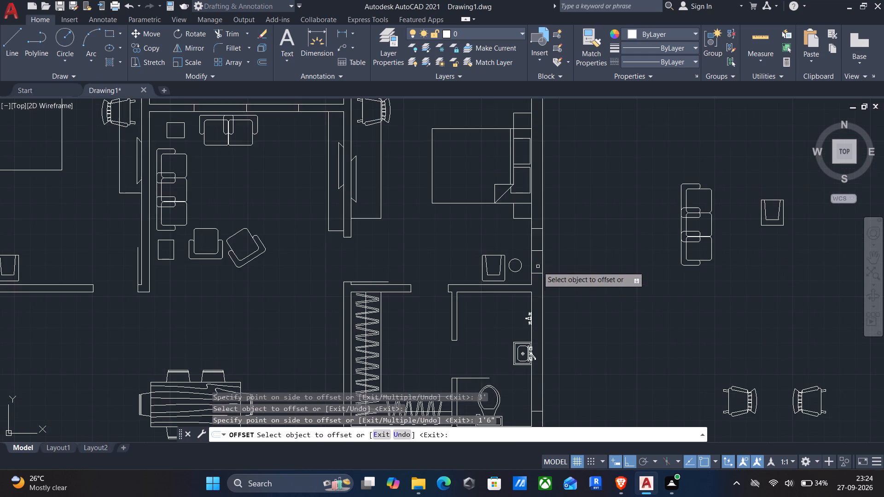
middle_drag(537, 282, 534, 193)
middle_drag(518, 293, 516, 239)
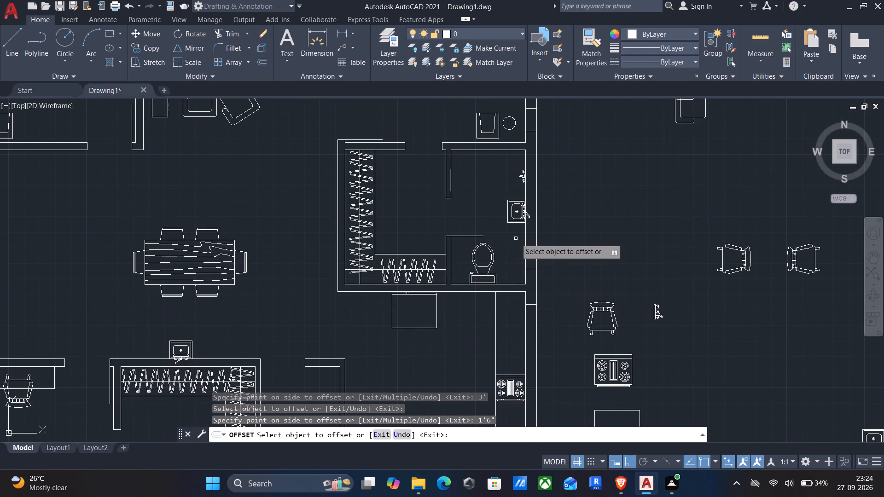
click(531, 270)
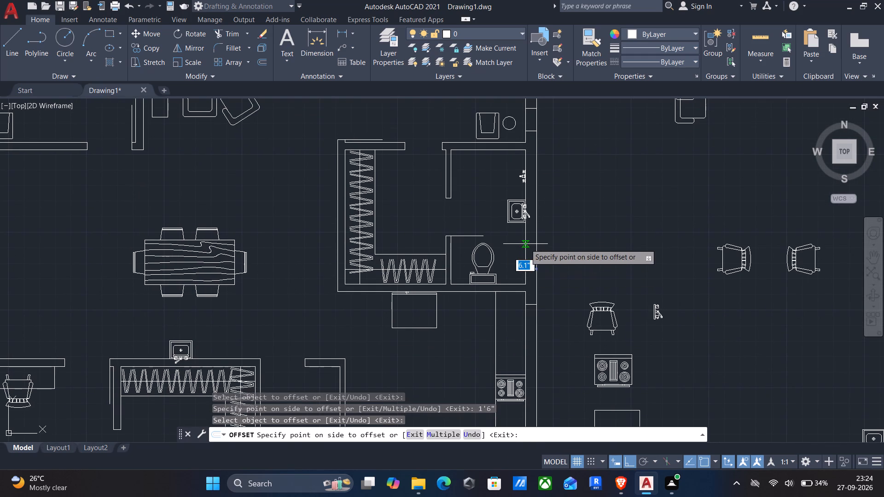
text(2')
key(Return)
Offset the short line across the kitchen's outer wall 2' downward, and offset the resulting line another 2' downward.
middle_drag(522, 336, 521, 316)
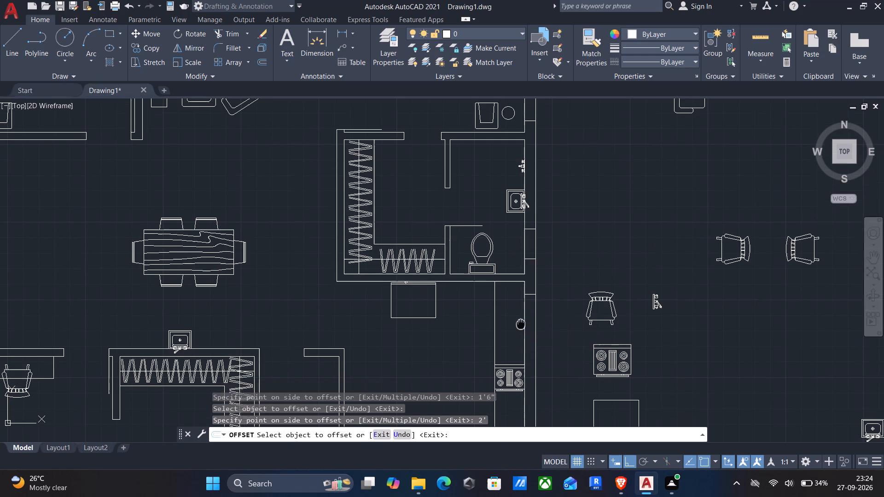
middle_drag(521, 316, 522, 303)
click(532, 272)
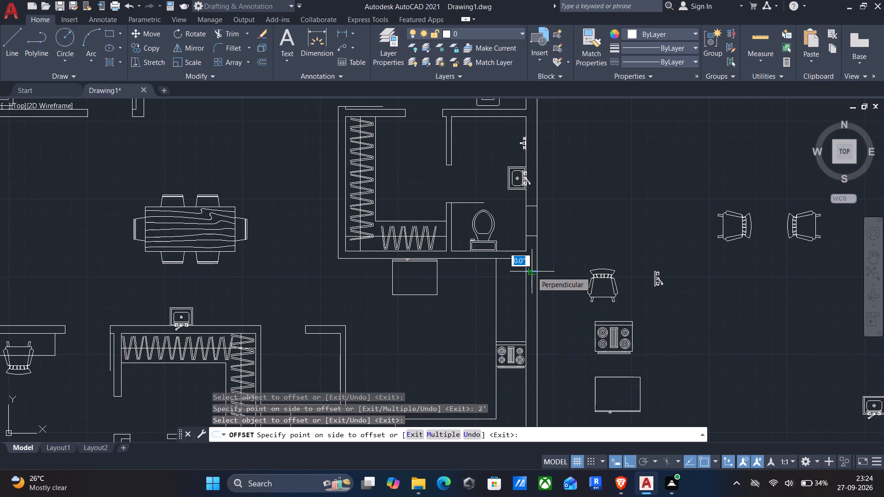
text(2')
key(Return)
click(532, 302)
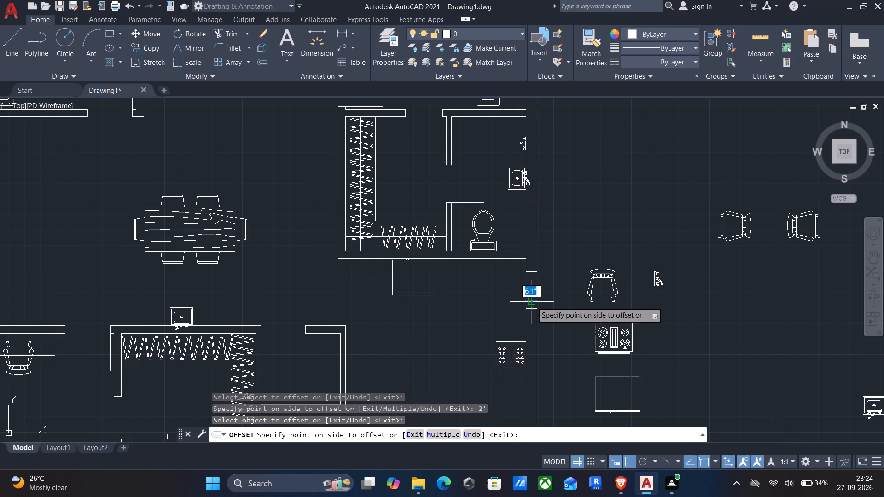
text(2')
key(Return)
Offset the short line in the bottom outer wall, below the narrow room right of the lower bathroom, 2' to its right.
middle_drag(522, 381, 519, 256)
scroll(519, 251, down, 1)
middle_drag(520, 345, 521, 315)
middle_drag(497, 324, 516, 318)
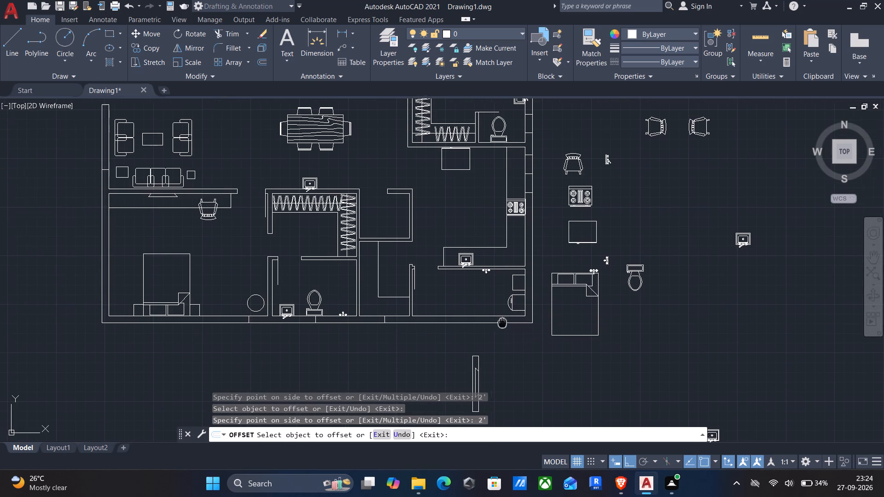
middle_drag(516, 318, 567, 312)
scroll(453, 311, up, 2)
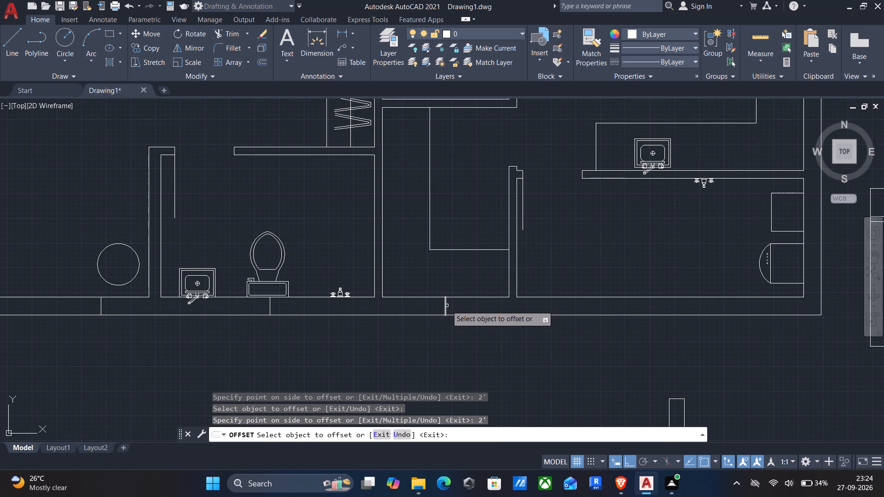
click(445, 307)
text(2')
key(Return)
Offset the short line in the bottom outer wall below the lower bathroom's toilet 2' to its right.
middle_drag(438, 331, 486, 323)
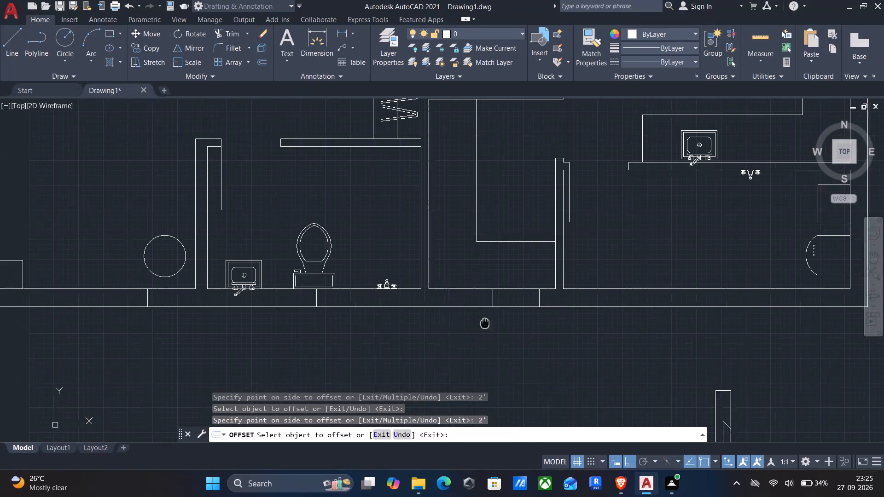
middle_drag(486, 323, 489, 323)
click(321, 296)
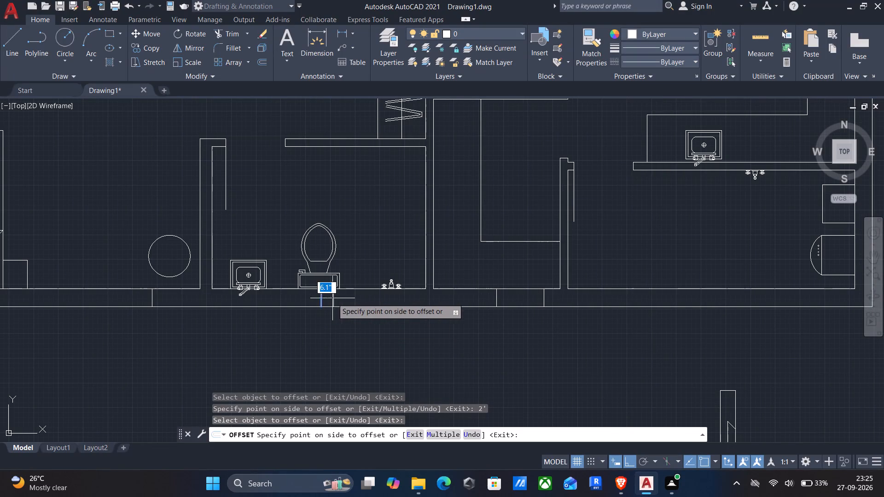
text(2')
key(Return)
Offset the short line in the wall below the lower-left bedroom 2' to the left, and offset the resulting line another 2' left.
middle_drag(334, 341, 437, 318)
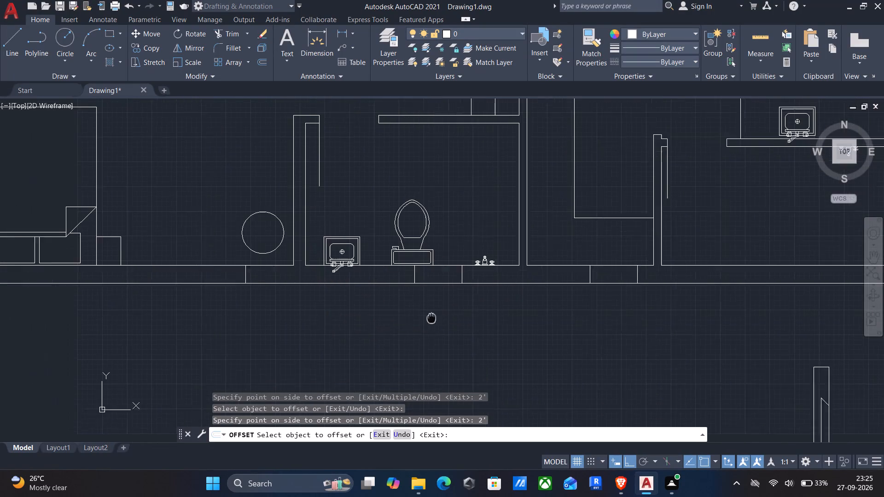
middle_drag(437, 318, 448, 318)
click(268, 275)
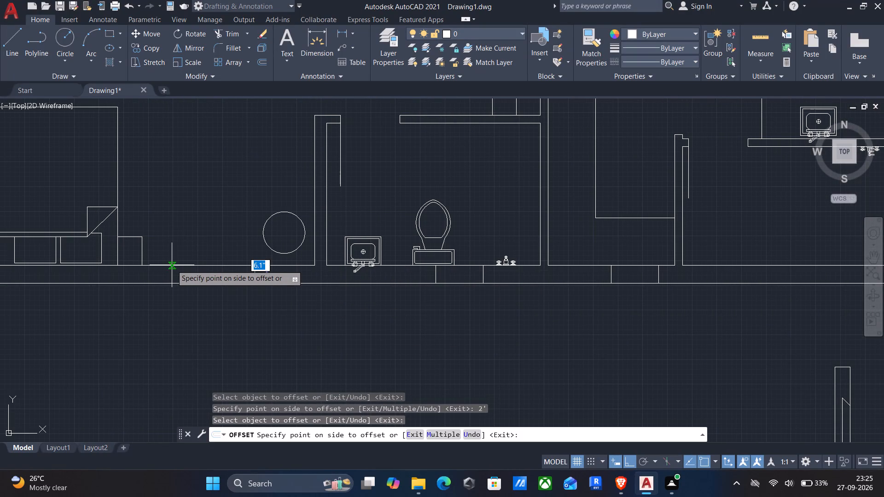
text(2')
key(Return)
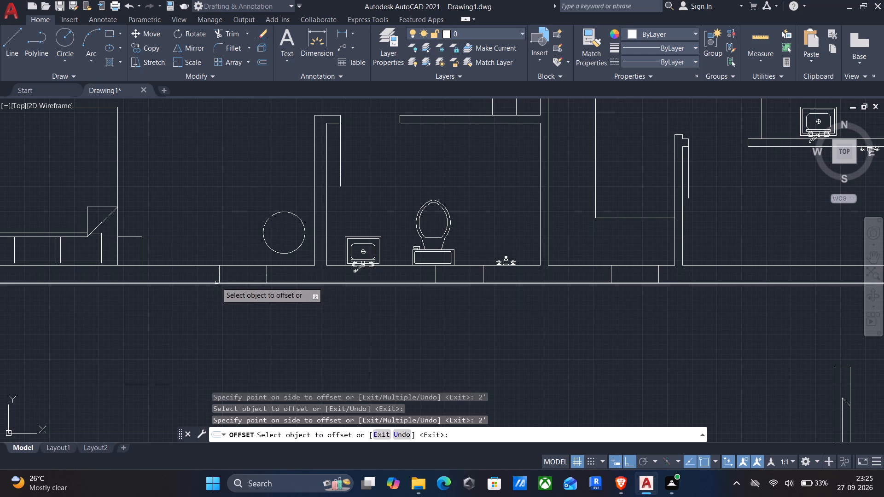
click(219, 276)
text(2')
key(Return)
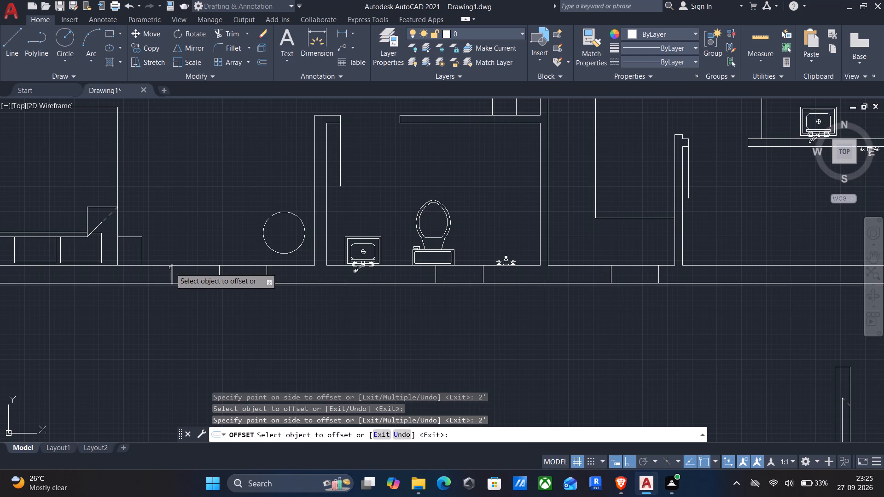
Offset the short line across the left outer wall beside the sitting area 2' upward, and offset the resulting line another 2' upward.
scroll(170, 268, down, 1)
middle_drag(171, 273, 331, 437)
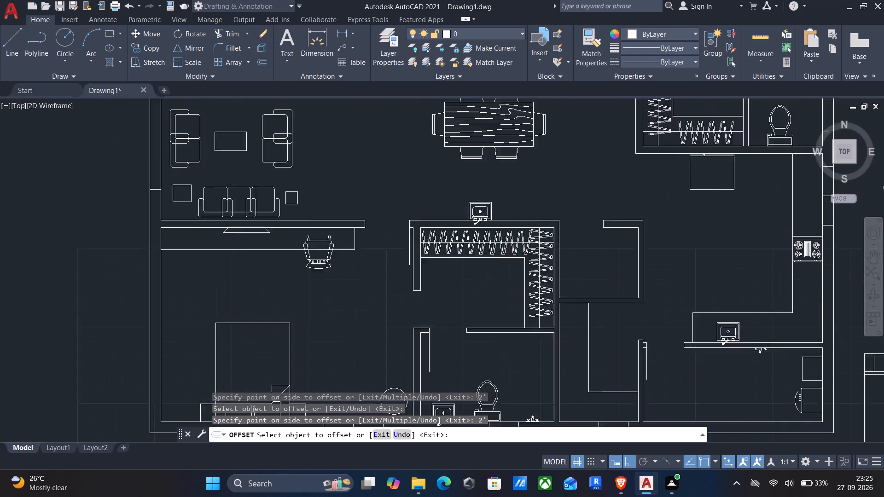
middle_drag(331, 437, 355, 475)
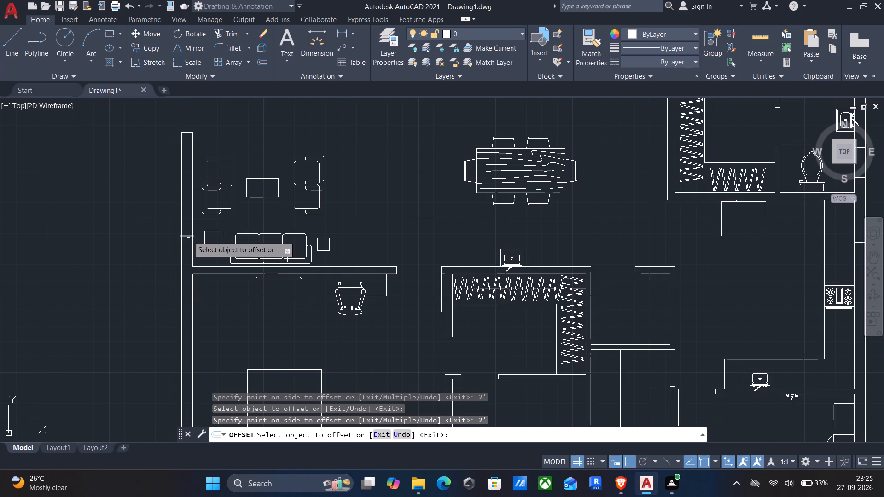
click(188, 237)
text(2')
key(Return)
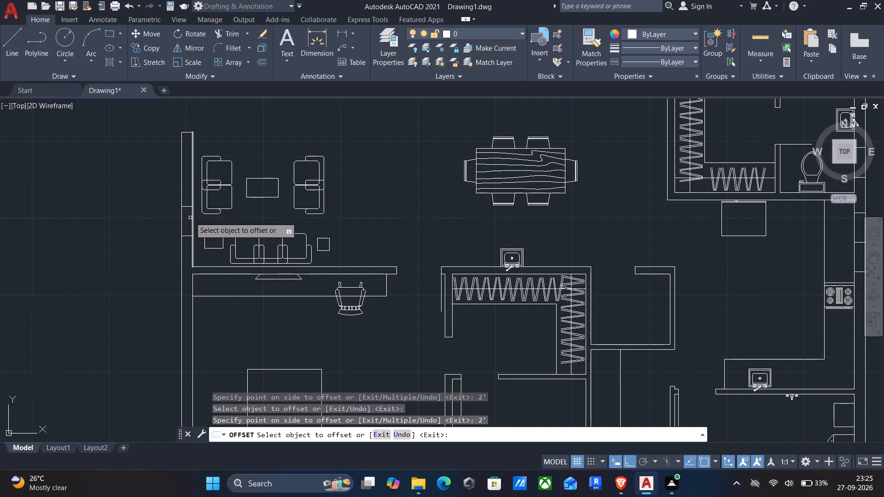
click(187, 208)
key(3)
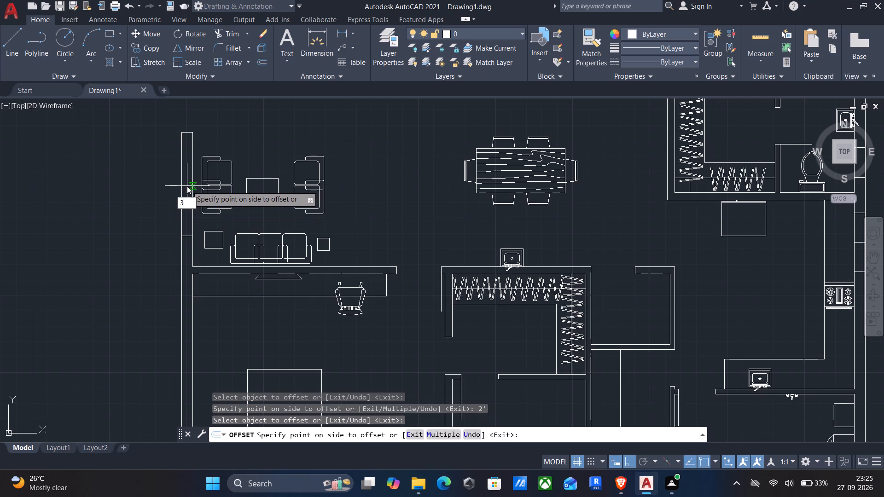
key(BackSpace)
text(2')
key(Return)
scroll(187, 200, down, 1)
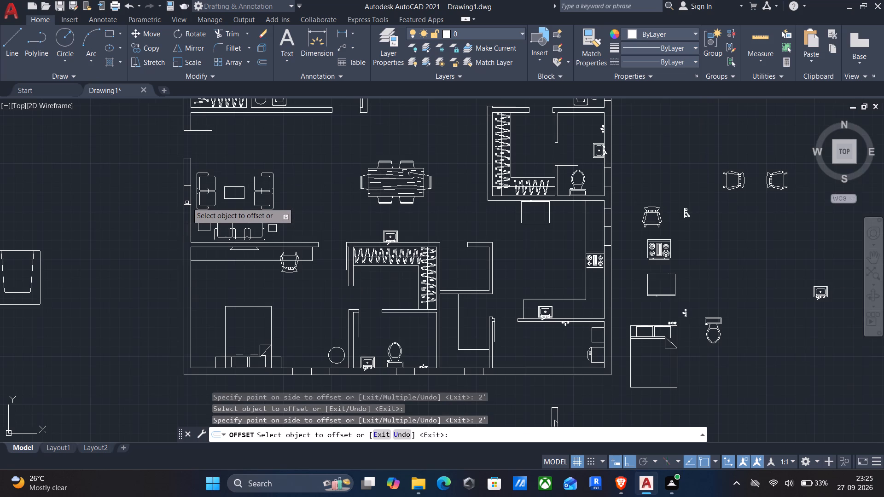
middle_drag(185, 239, 203, 389)
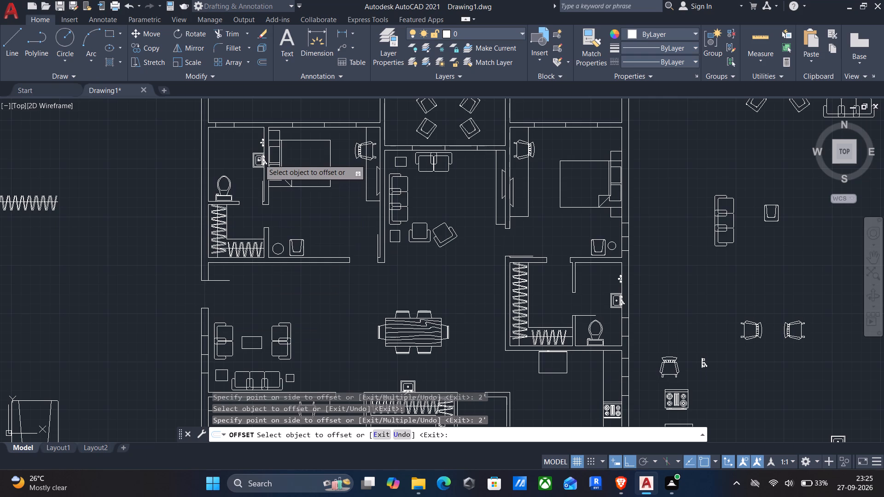
middle_drag(235, 157, 279, 222)
middle_drag(263, 214, 276, 263)
key(Return)
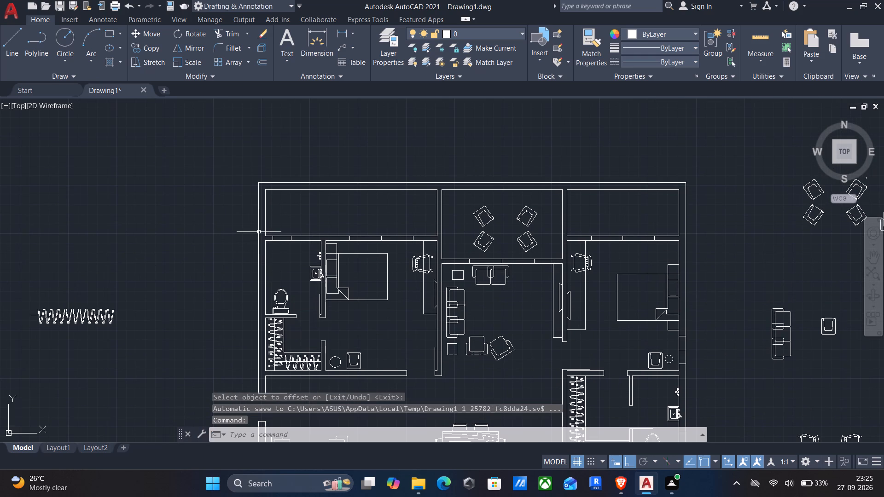
Draw a horizontal line across the left outer wall, level with the bottom edge of the upper-left room.
key(l)
key(Return)
scroll(259, 230, up, 3)
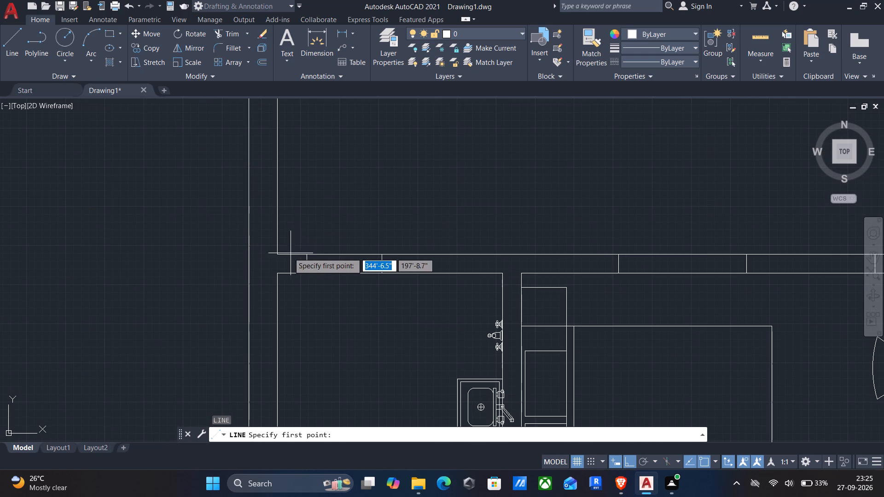
click(274, 252)
click(249, 255)
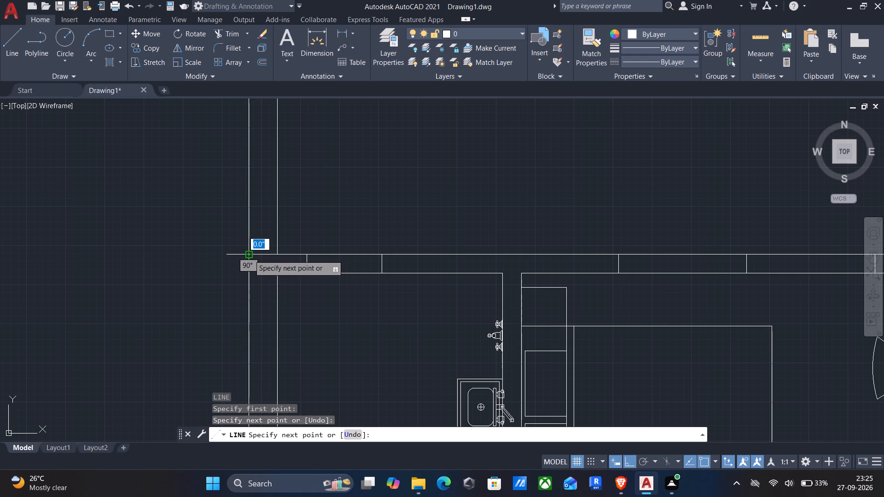
key(Return)
scroll(253, 253, down, 2)
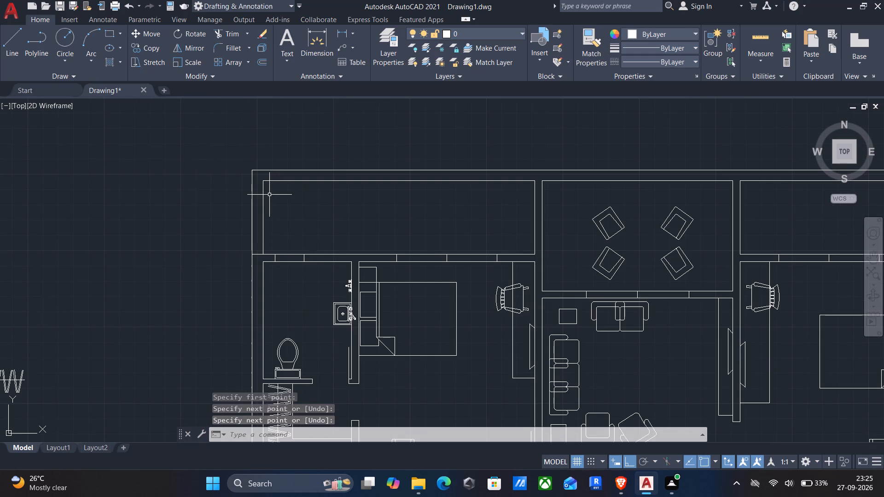
Draw a short vertical line across the wall above the upper-left bathroom, in line with the bathroom side of its right-hand wall.
key(l)
key(Return)
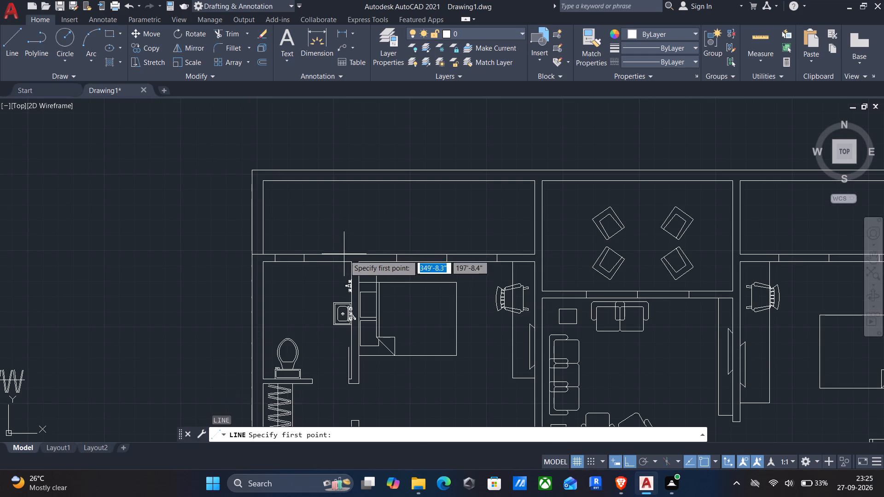
scroll(346, 260, up, 2)
click(353, 265)
click(354, 242)
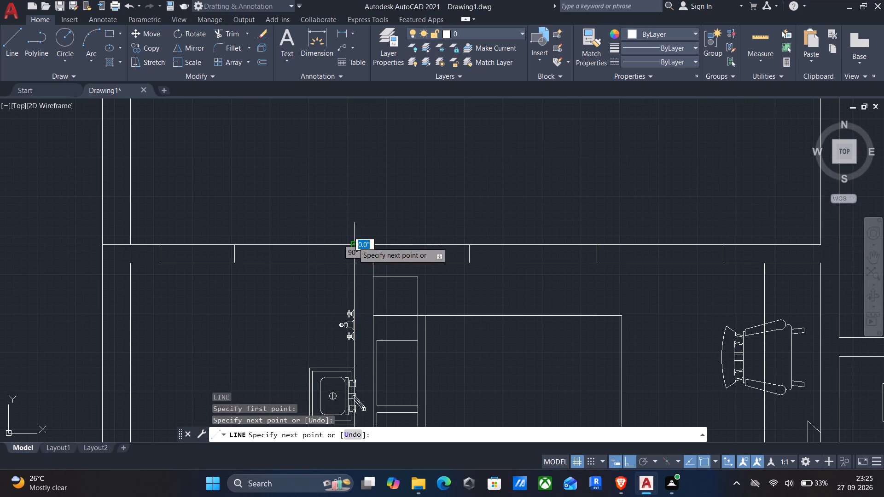
key(Return)
Draw a line from the bedroom side of that wall up about 4' into the upper-left room, and left to the outer wall's outside face.
key(Return)
click(372, 262)
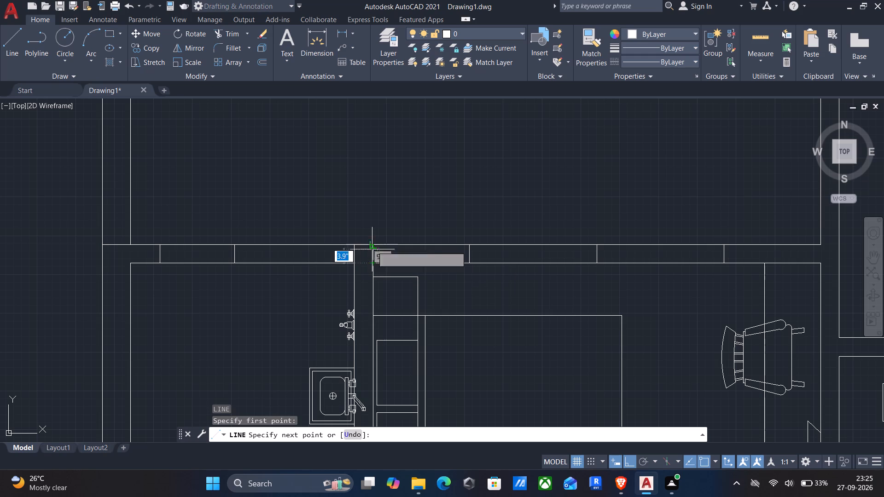
click(373, 238)
middle_drag(374, 190, 368, 243)
scroll(368, 246, down, 1)
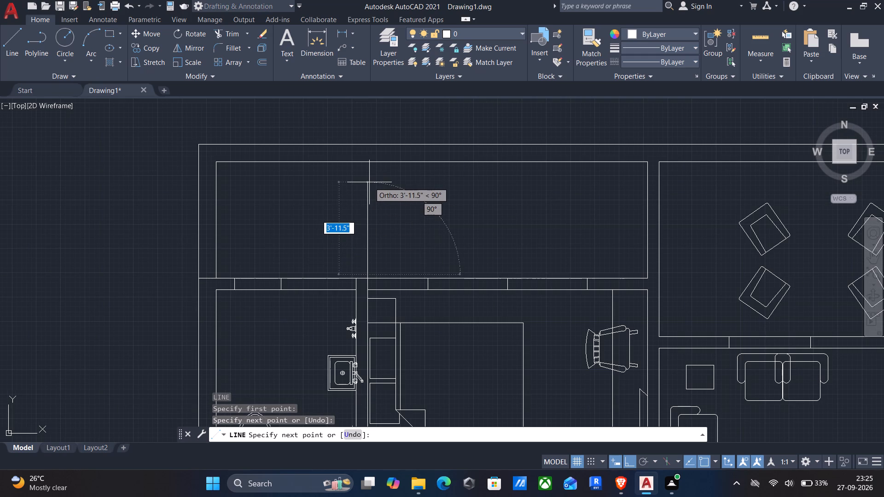
click(367, 180)
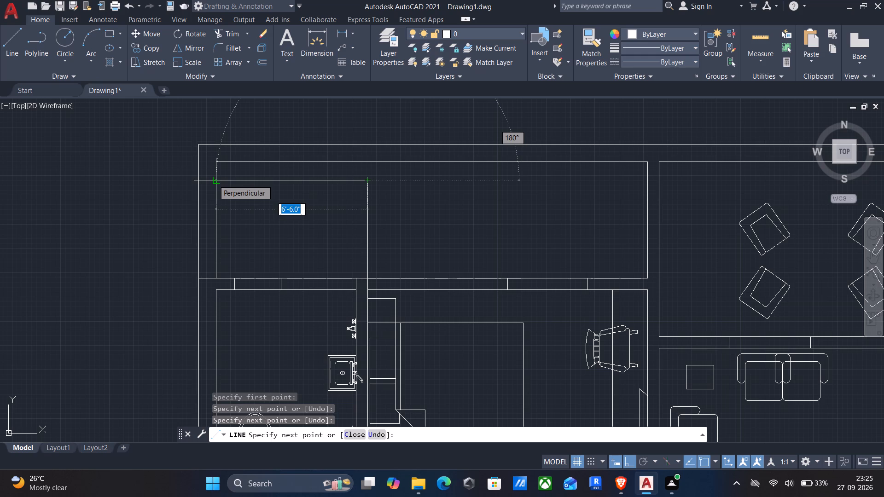
scroll(214, 180, up, 2)
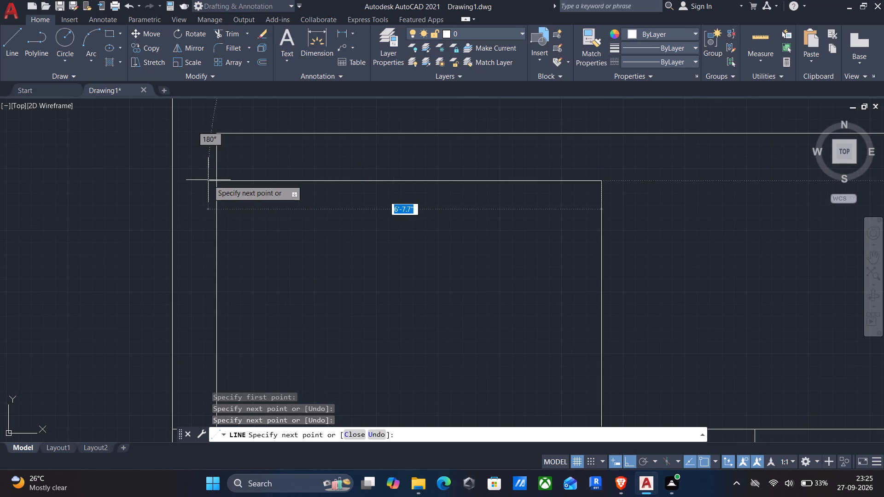
click(172, 181)
key(Return)
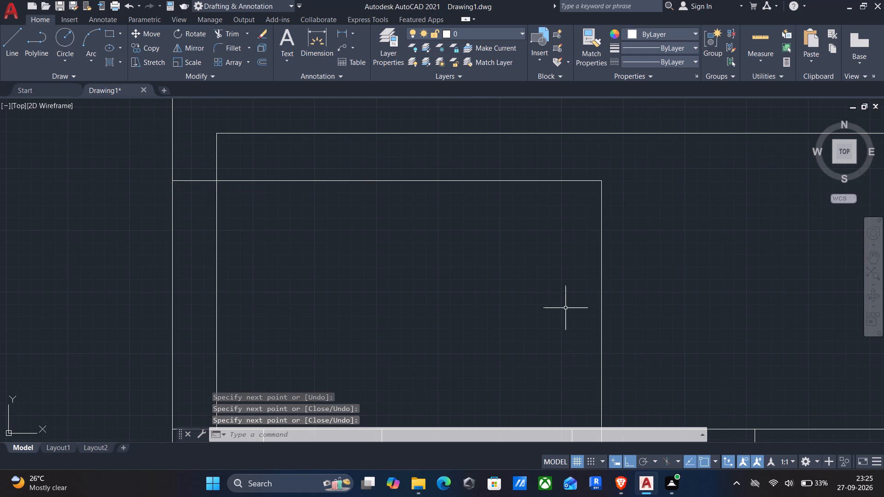
Join the new vertical and horizontal lines in the upper-left room into one object.
scroll(572, 311, down, 1)
drag(638, 341, 633, 334)
click(529, 227)
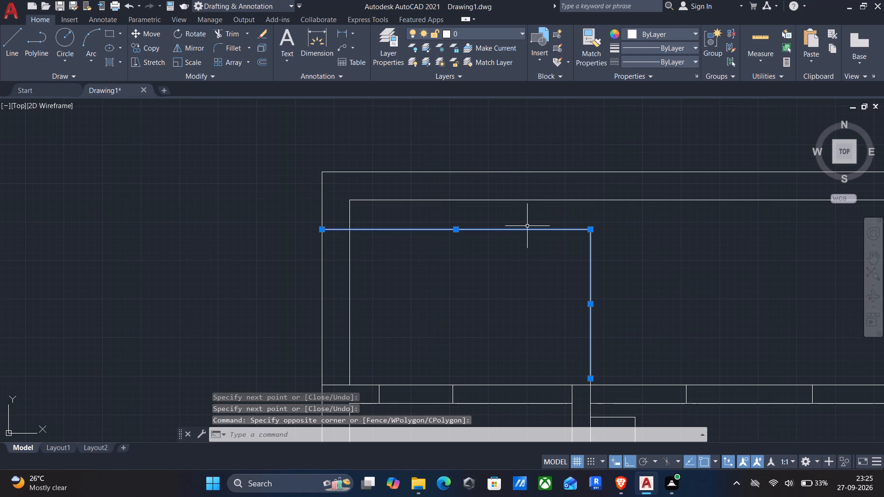
key(j)
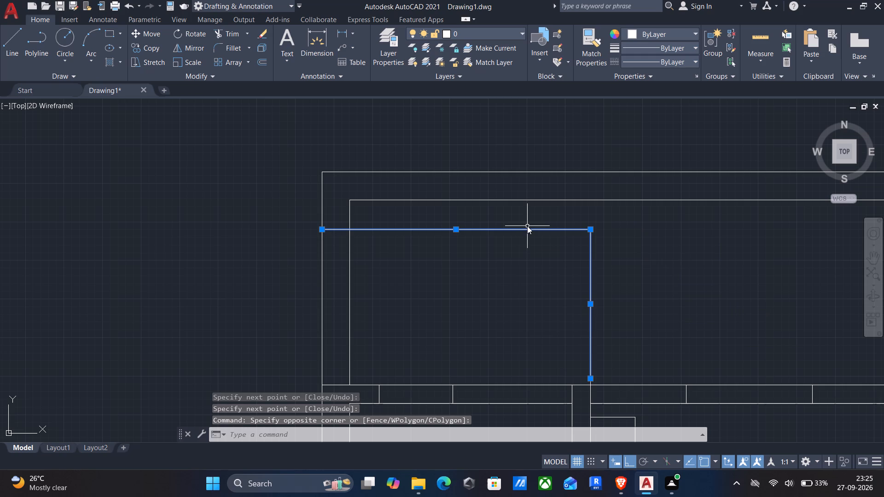
key(Return)
Offset the joined L-shaped line 6" inward to form the wall thickness.
key(o)
key(Return)
click(516, 223)
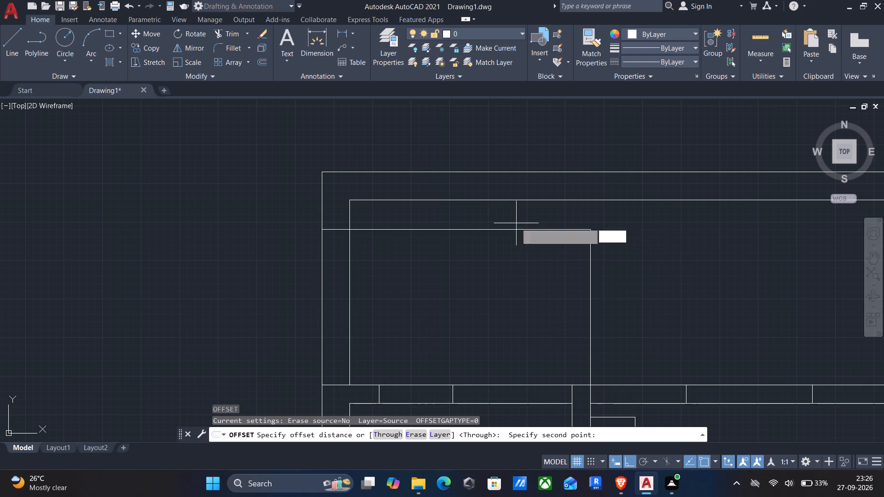
click(494, 273)
click(484, 229)
key(6)
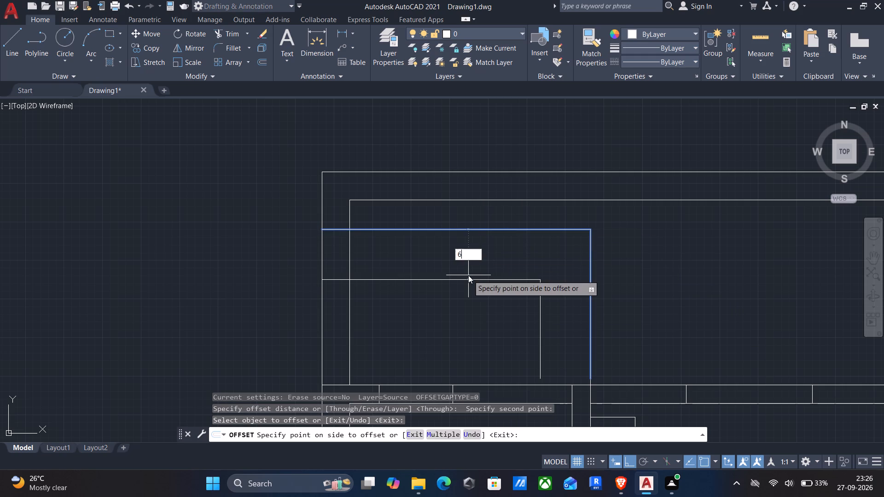
key(shift+quotedbl)
key(Return)
middle_drag(469, 297, 462, 248)
middle_drag(457, 270, 455, 258)
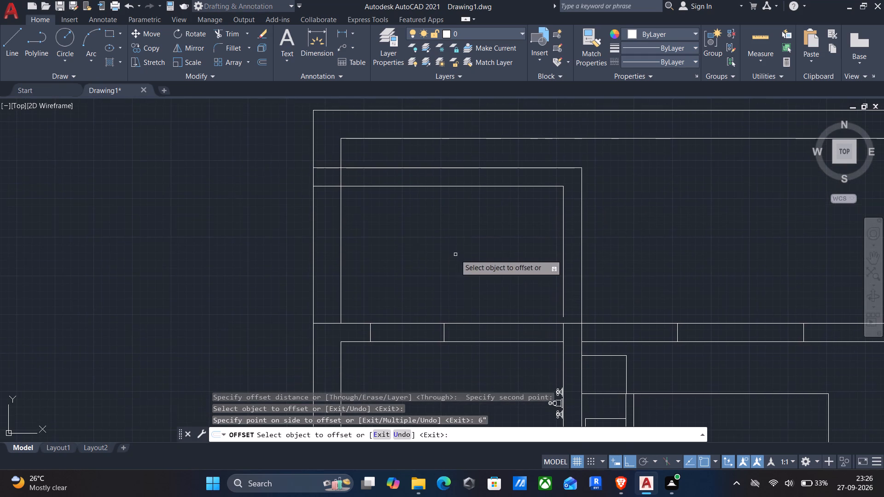
key(Return)
Extend the inner offset line down to the wall above the bathroom.
text(ex)
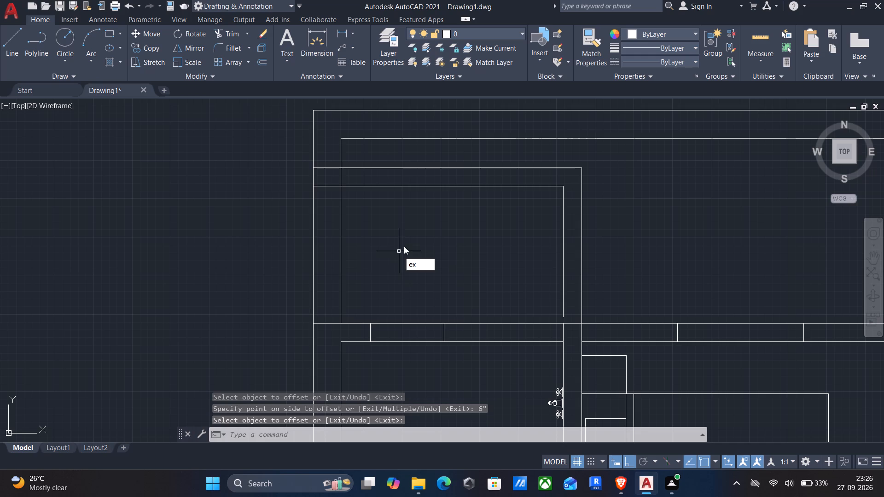
key(Return)
drag(467, 257, 595, 267)
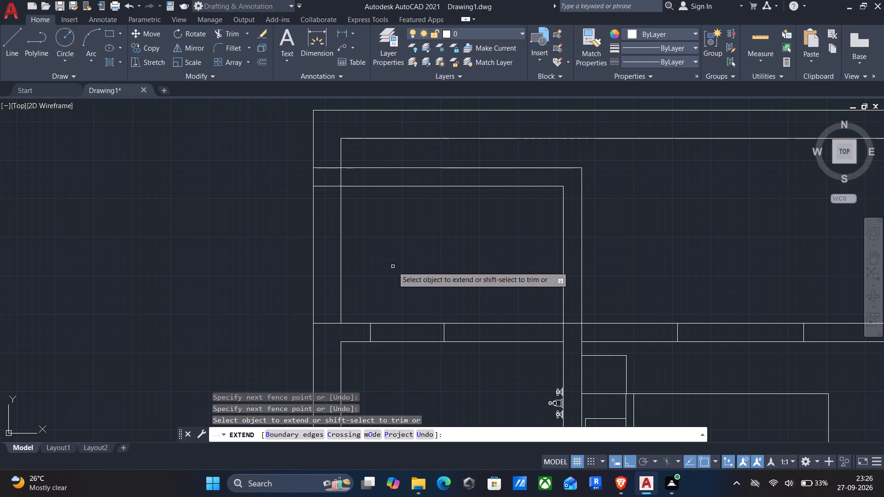
key(Escape)
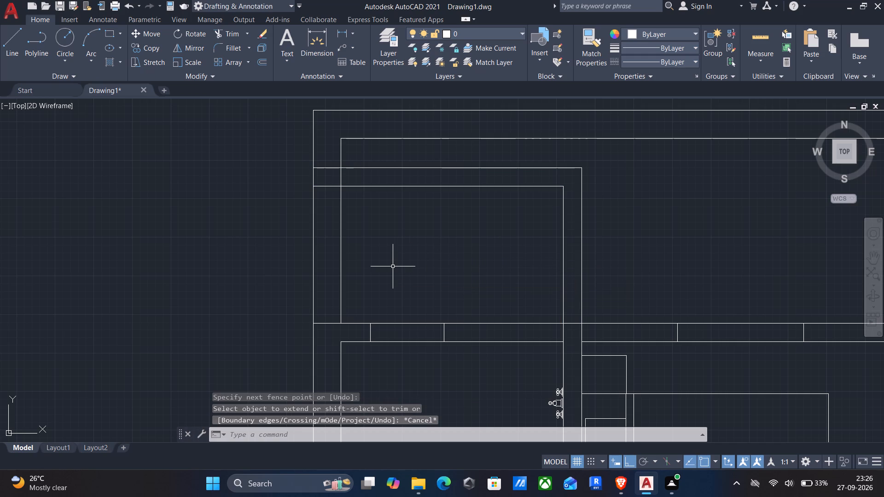
Trim the new walls' overlaps at the left outer wall and the two short vertical lines crossing the wall above the bathroom.
text(tr)
key(Return)
click(324, 188)
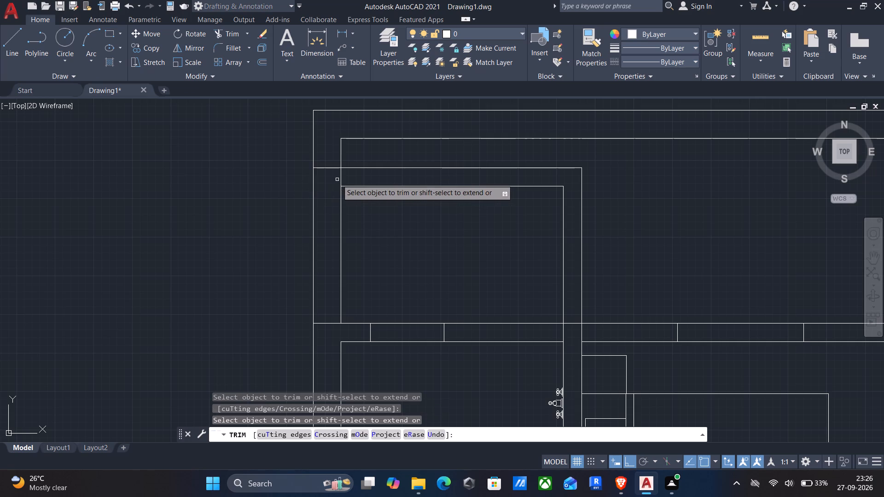
click(343, 177)
click(330, 176)
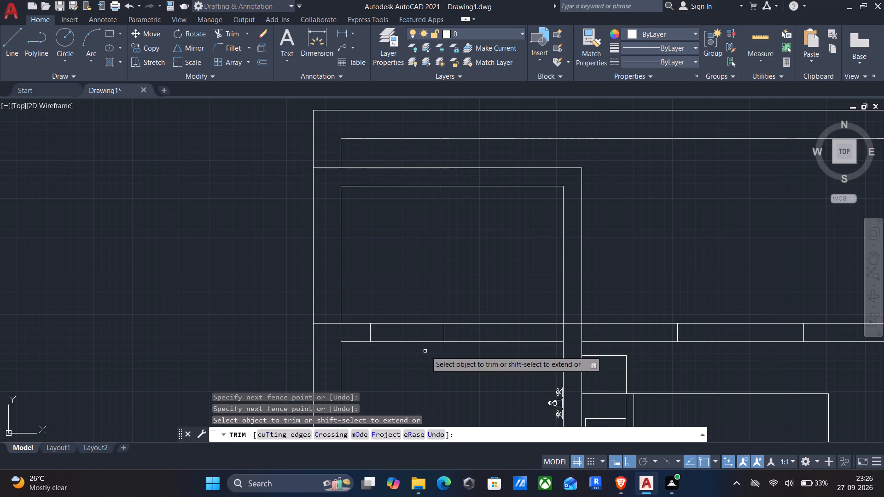
scroll(555, 343, up, 2)
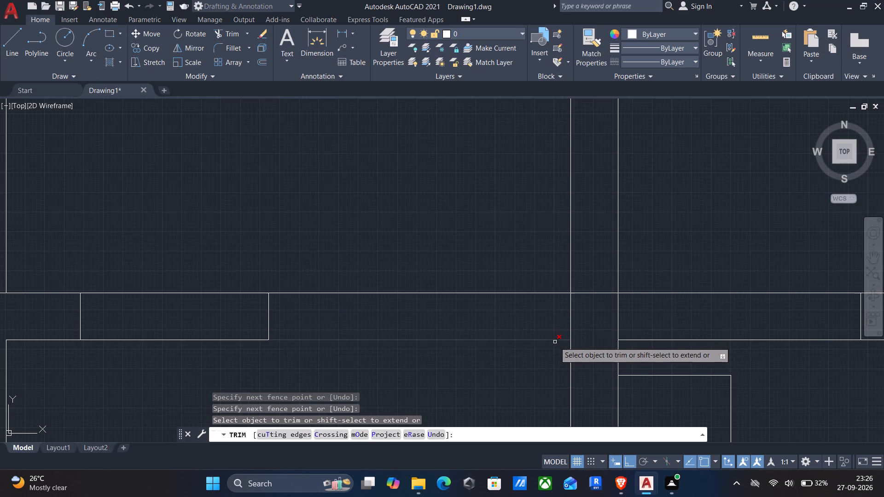
drag(542, 319, 630, 318)
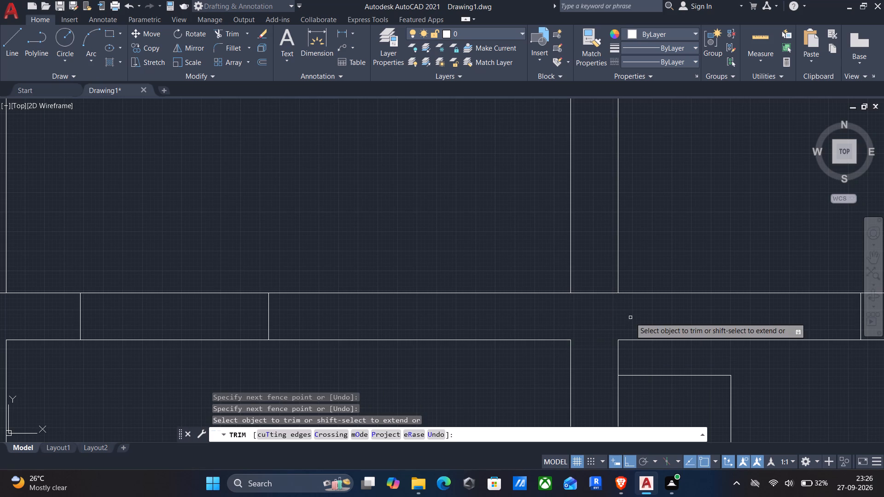
scroll(630, 318, down, 3)
middle_drag(603, 328, 564, 322)
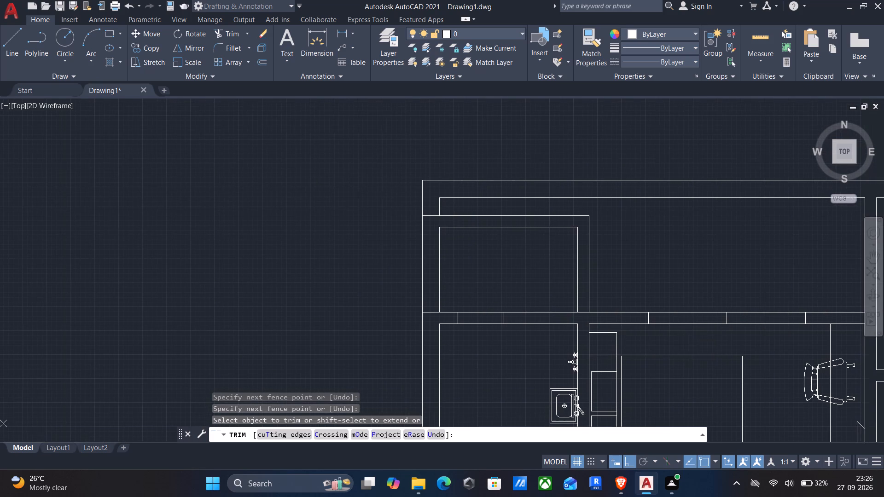
middle_drag(564, 321, 535, 305)
key(Return)
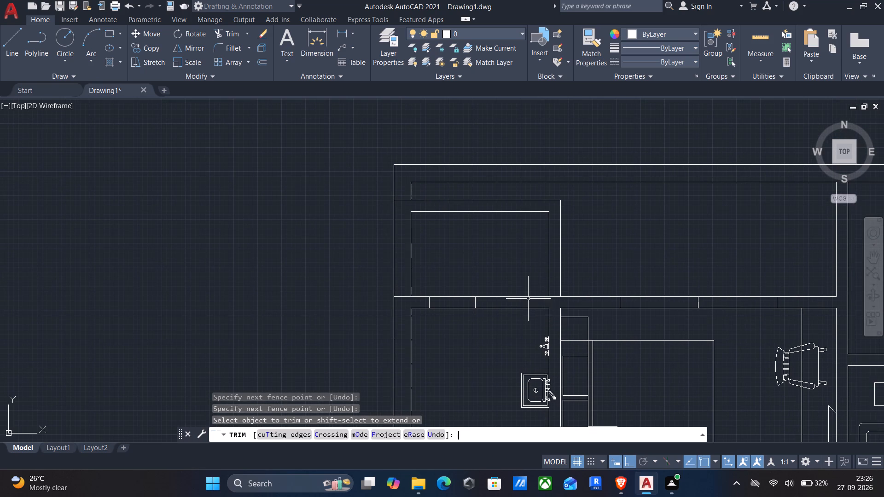
Draw a stepped line inside the small new room: about 2'-5" down from its top wall, about 1'-3.5" left, and down to the bottom wall.
key(l)
key(Return)
scroll(525, 217, up, 2)
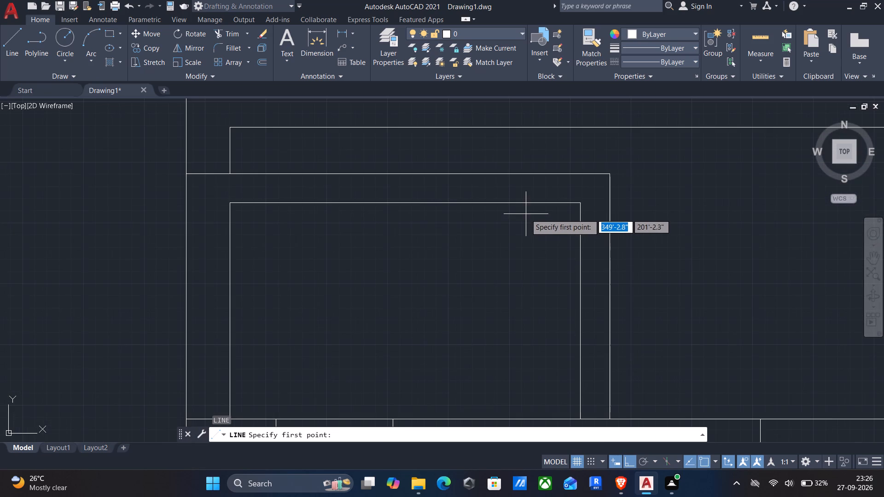
click(523, 205)
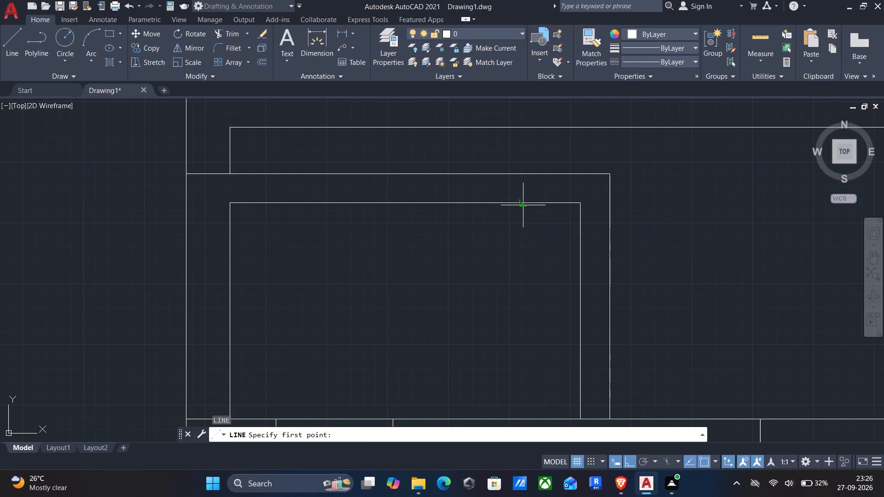
middle_drag(522, 326, 528, 279)
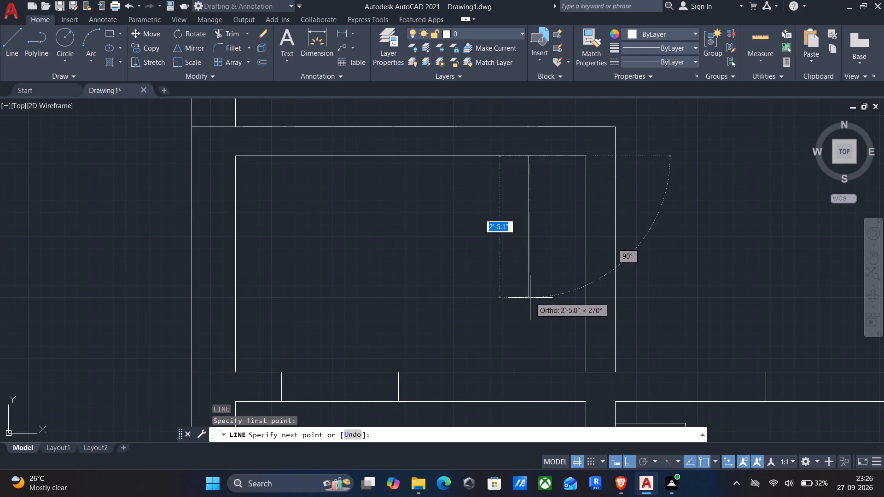
click(530, 298)
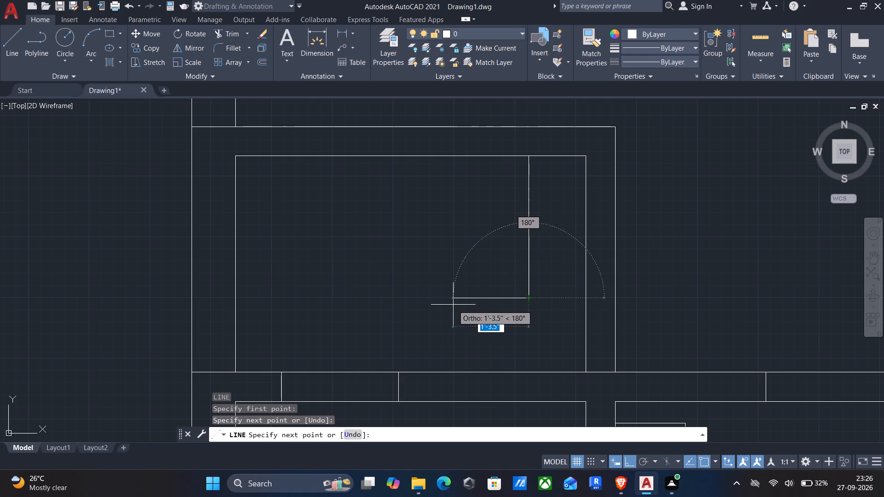
click(454, 305)
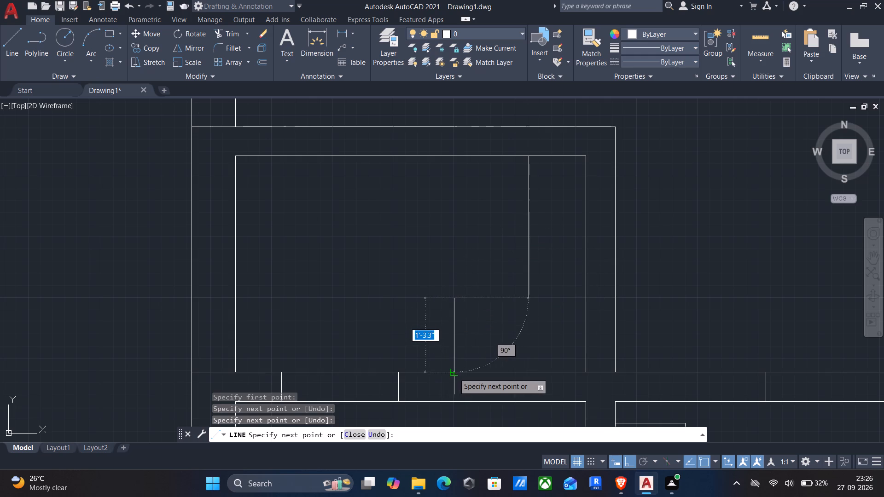
click(454, 373)
key(Return)
Draw a horizontal line across the right outer wall, level with the lower face of the right bathroom's bottom wall, continuing 2' outside.
scroll(463, 378, down, 2)
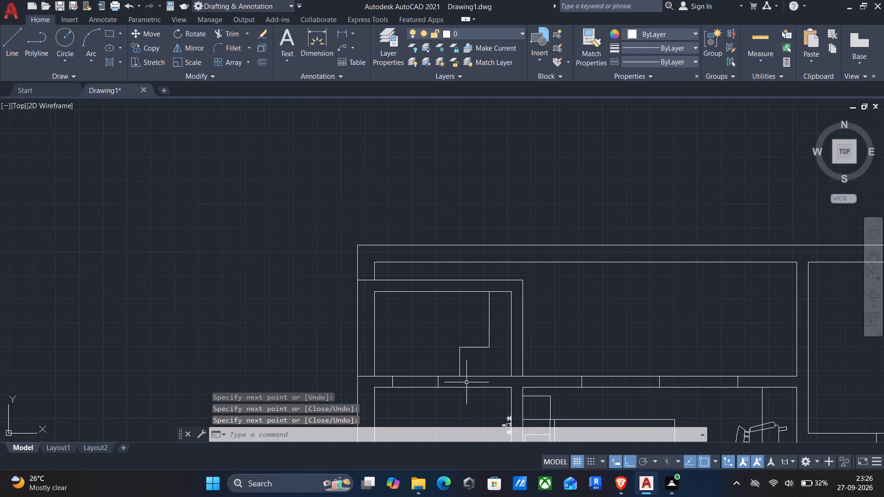
middle_drag(479, 388, 341, 274)
scroll(333, 271, down, 1)
middle_drag(391, 311, 335, 253)
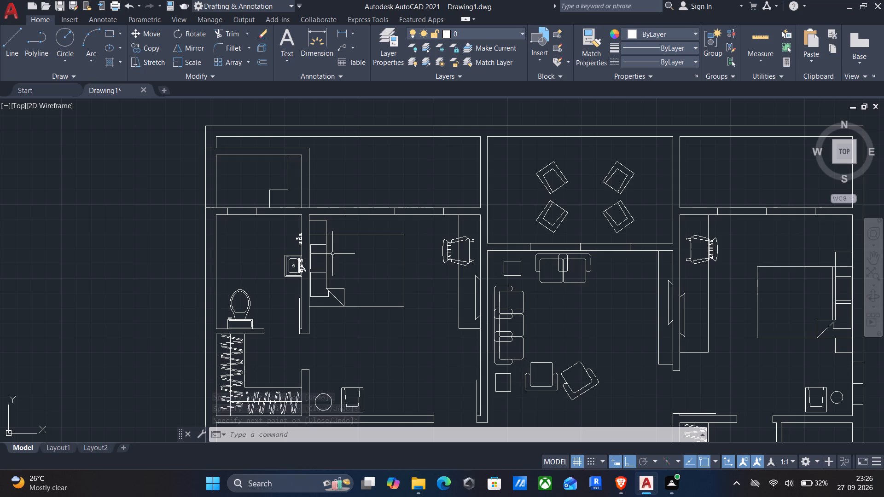
middle_drag(340, 259, 200, 217)
scroll(181, 211, down, 2)
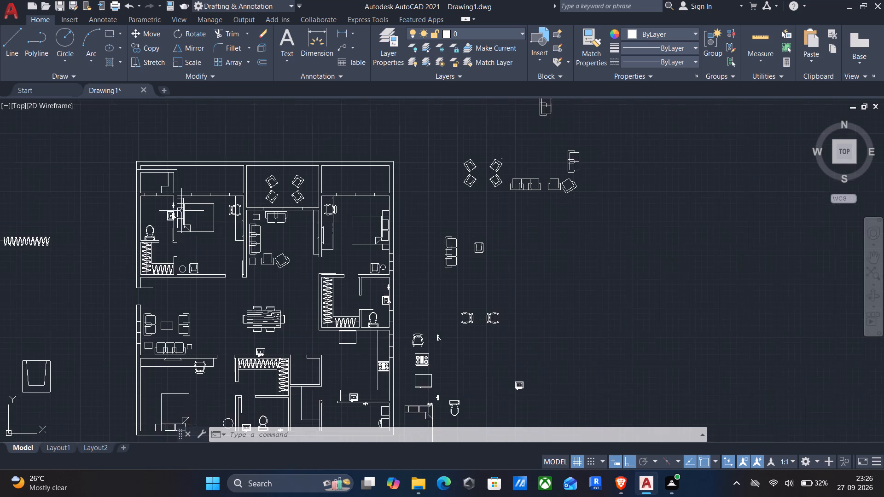
middle_drag(348, 283, 377, 259)
scroll(412, 308, up, 3)
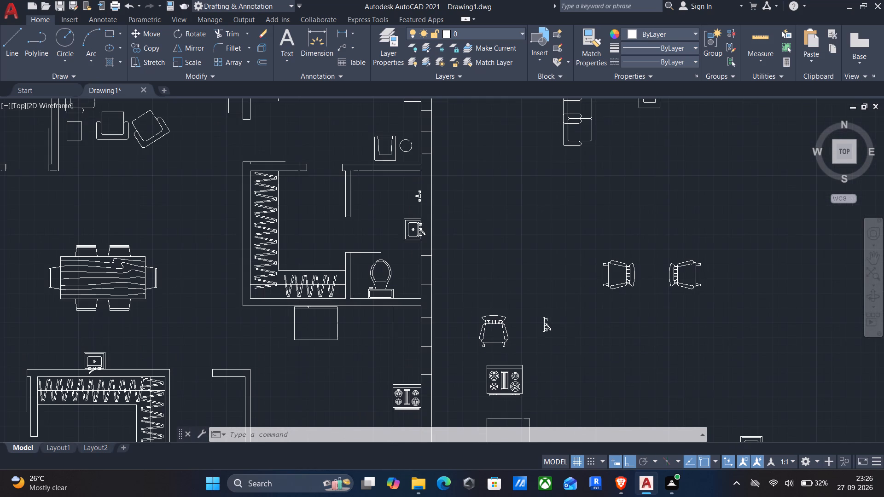
key(l)
key(Return)
scroll(424, 316, up, 2)
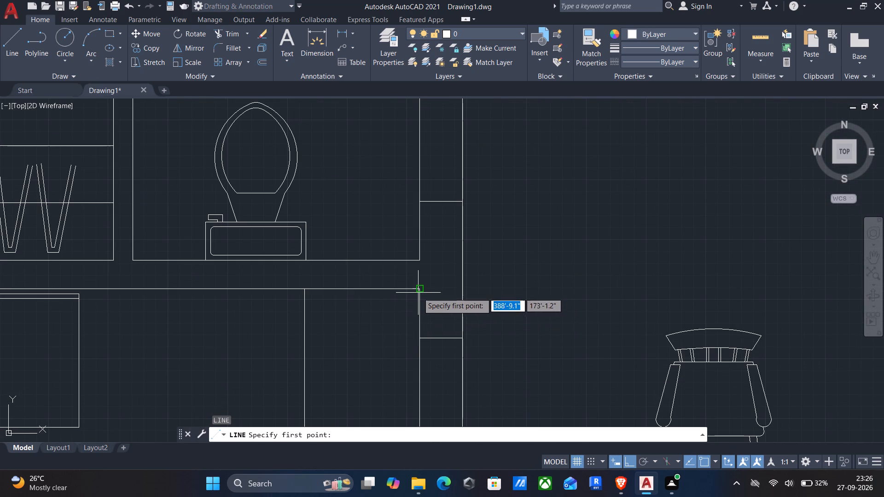
click(418, 293)
click(462, 289)
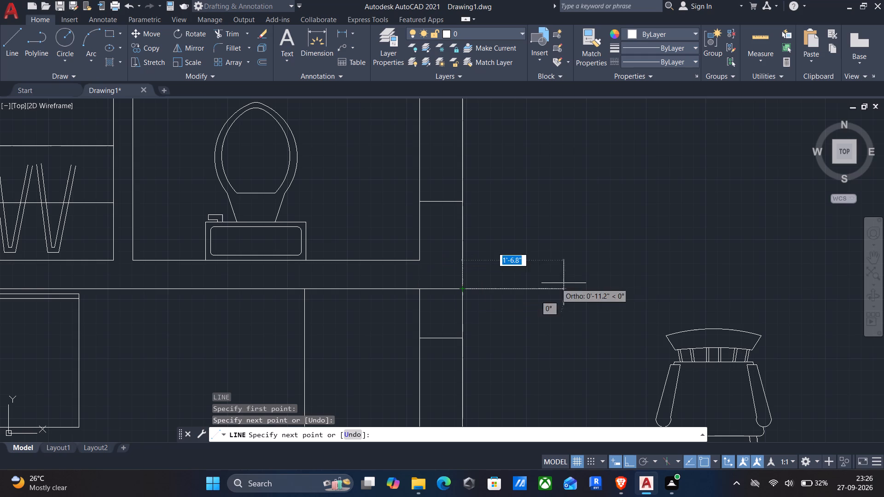
key(2)
key(apostrophe)
key(Return)
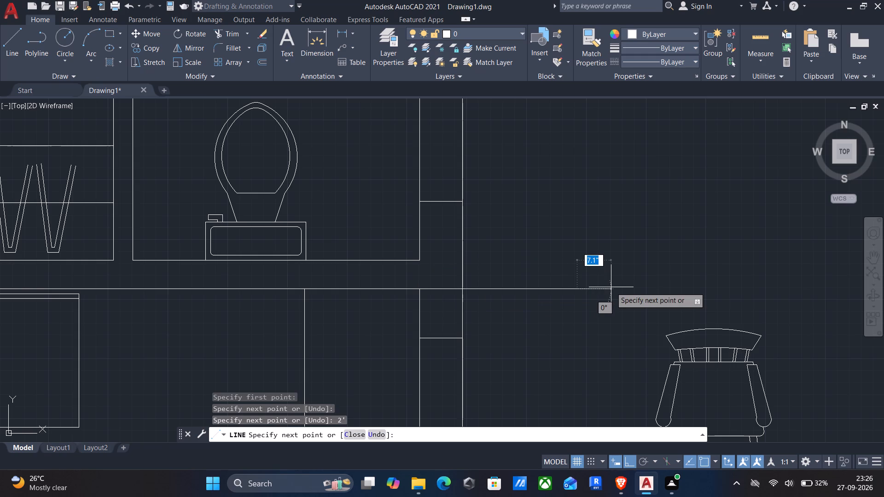
key(Return)
Offset the 2' line outside the right outer wall 6" upward, level with the bathroom's bottom wall.
key(o)
key(Return)
drag(591, 325, 589, 324)
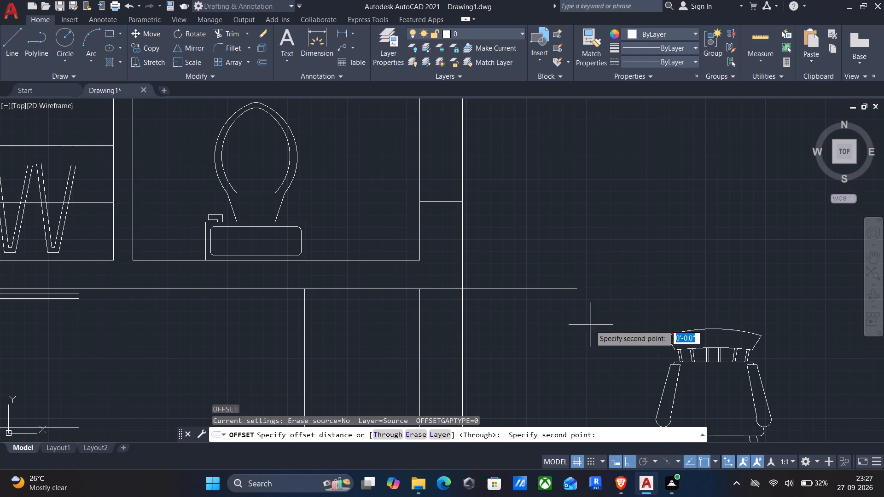
drag(589, 324, 588, 317)
click(562, 221)
click(534, 289)
text(6")
key(Return)
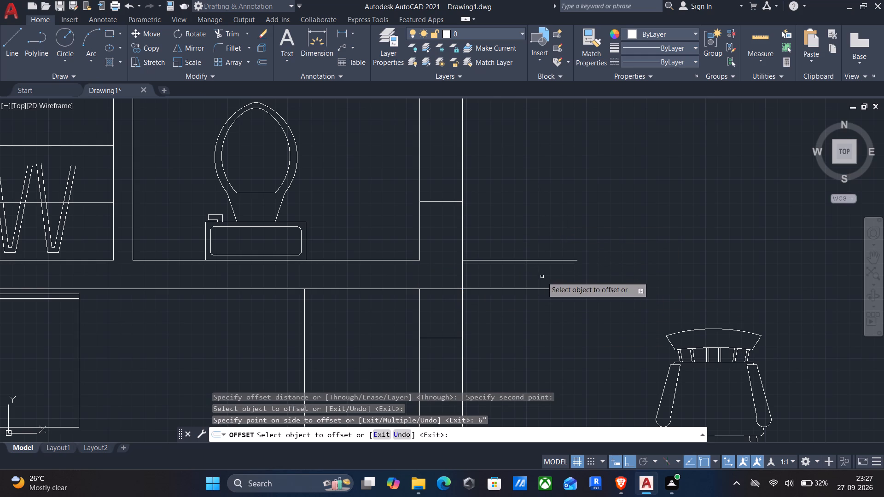
scroll(543, 277, down, 2)
middle_drag(540, 236, 524, 346)
scroll(524, 347, down, 1)
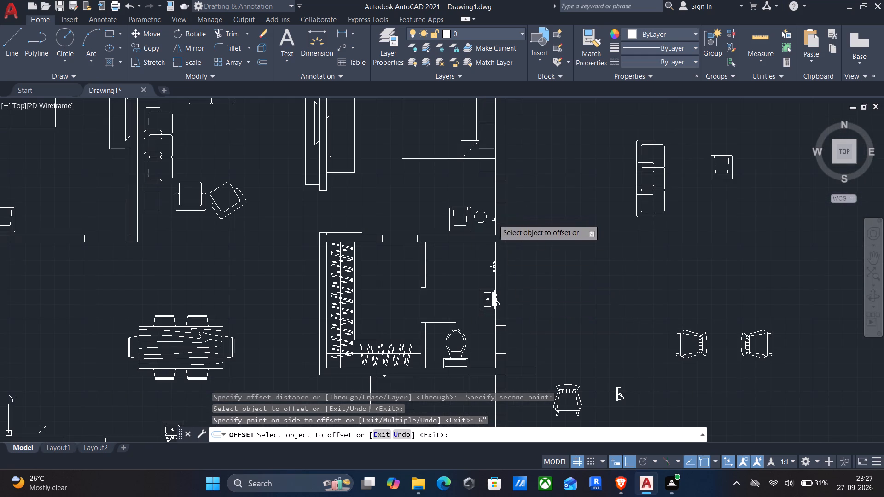
key(Return)
Draw a horizontal line across the right outer wall, level with the upper face of the bathroom's top wall, continuing 2' outside.
key(l)
key(Return)
scroll(494, 238, up, 2)
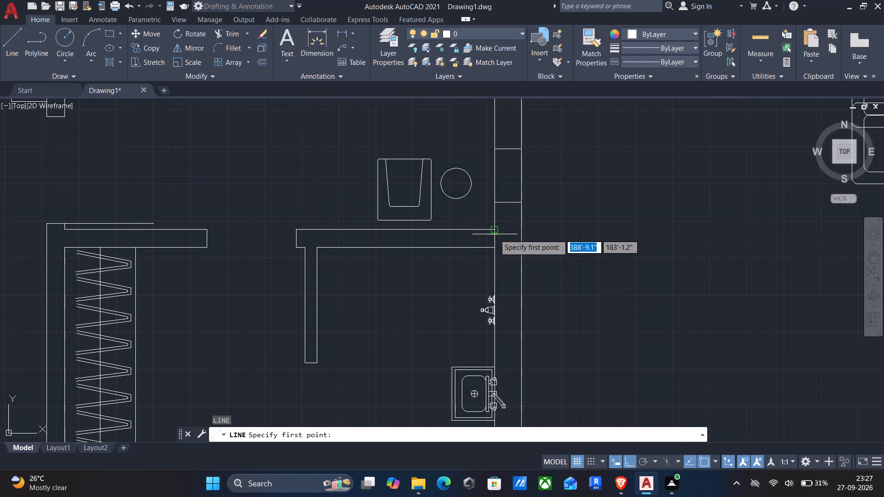
scroll(494, 234, up, 3)
click(491, 210)
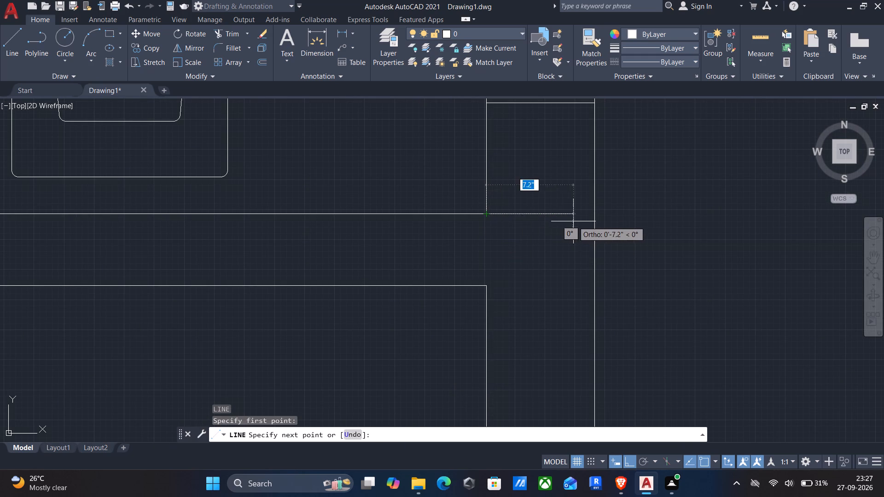
click(594, 214)
text(2')
key(Return)
key(Return)
Offset the upper 2' line outside the right outer wall 6" downward.
key(o)
key(Return)
drag(698, 186, 694, 199)
click(682, 291)
click(679, 212)
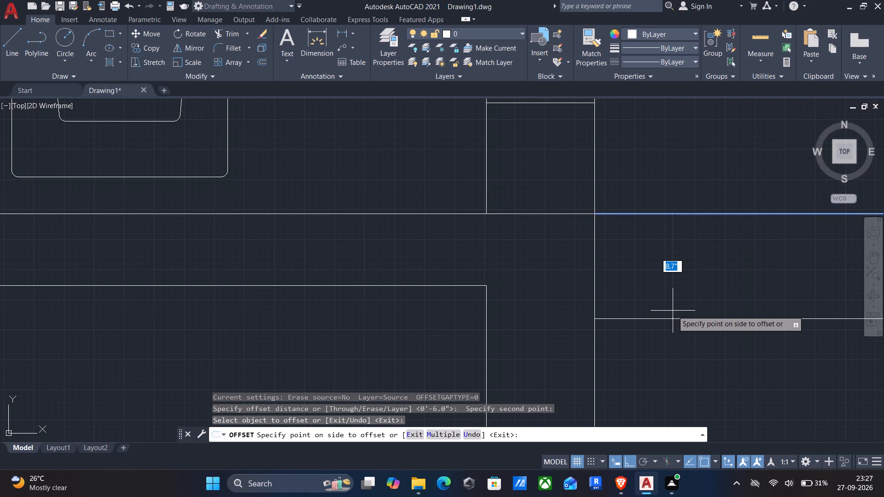
key(6)
key(shift+quotedbl)
key(Return)
scroll(672, 324, down, 1)
middle_drag(672, 327, 361, 142)
scroll(360, 141, down, 1)
key(Return)
Draw a vertical line joining the outer ends of the two inner lines beside the right bathroom.
middle_drag(460, 254, 471, 248)
key(l)
key(Return)
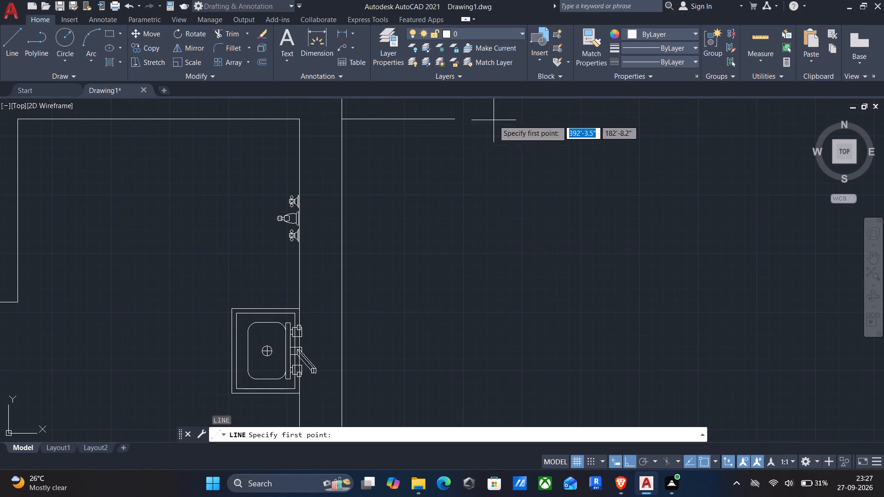
click(456, 117)
scroll(442, 183, down, 2)
middle_drag(431, 247, 451, 208)
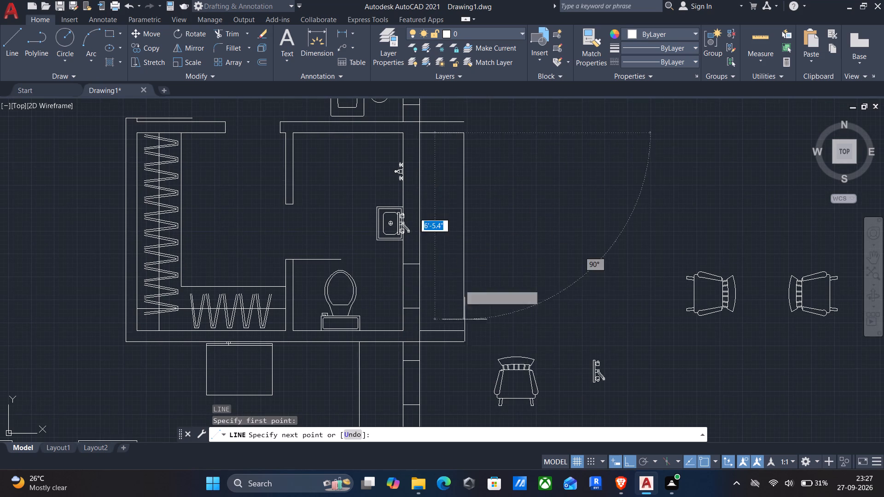
click(463, 329)
key(Return)
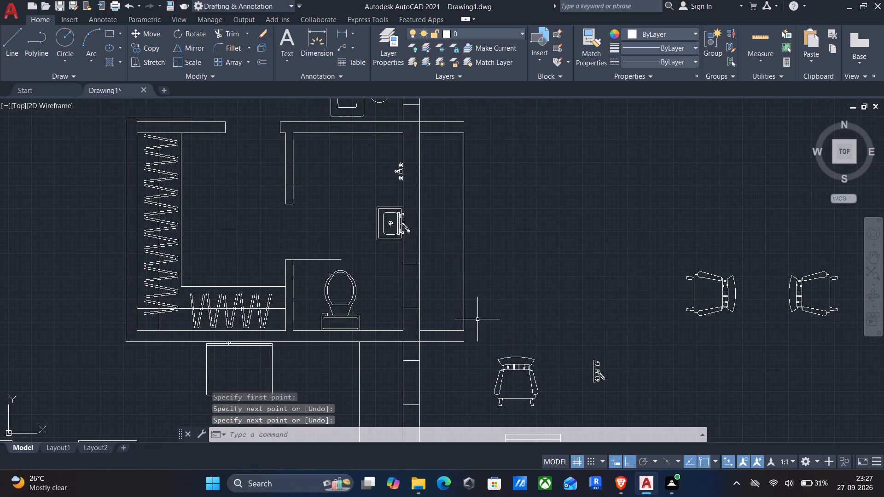
Offset the vertical closing line 6" outward, away from the house.
key(o)
key(Return)
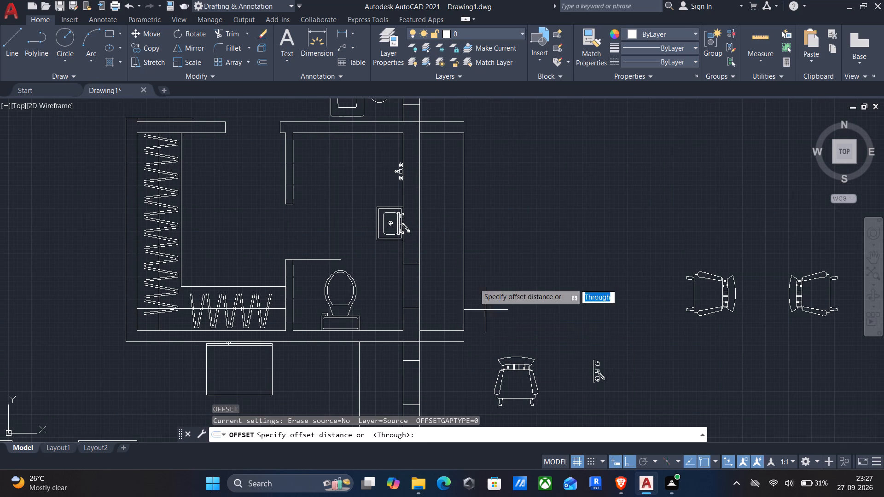
drag(455, 271, 465, 263)
click(482, 251)
click(463, 274)
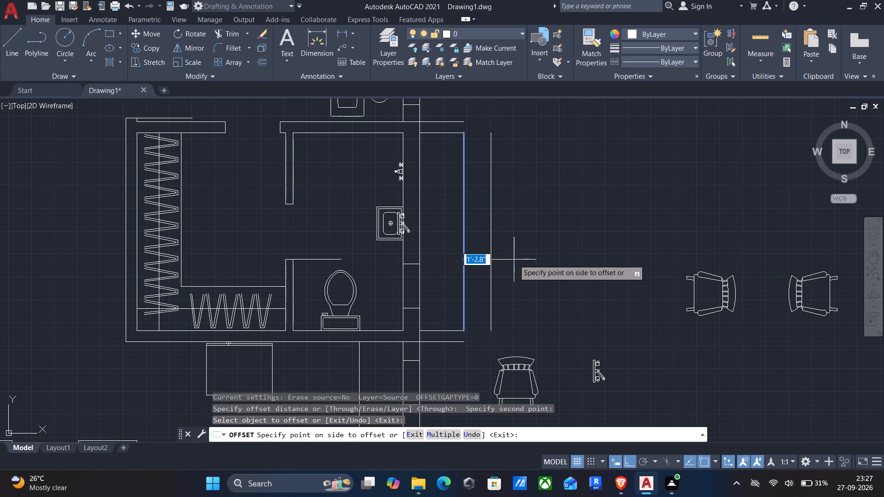
text(6")
key(Return)
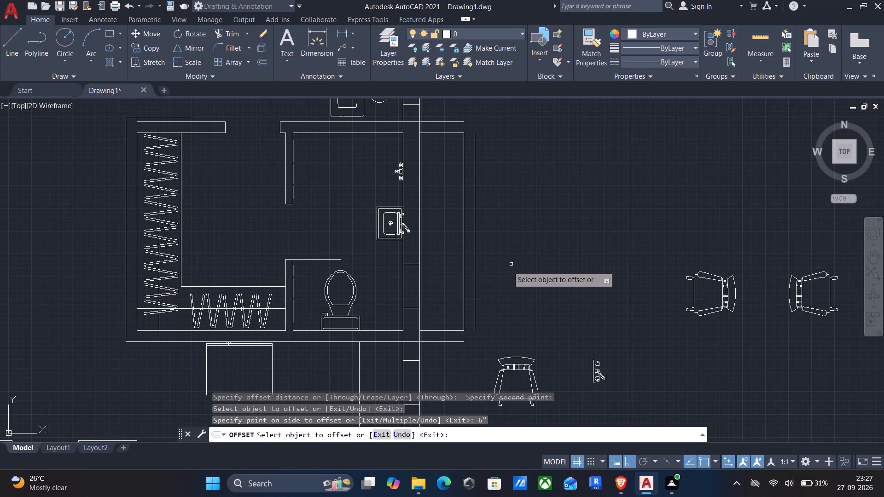
key(Return)
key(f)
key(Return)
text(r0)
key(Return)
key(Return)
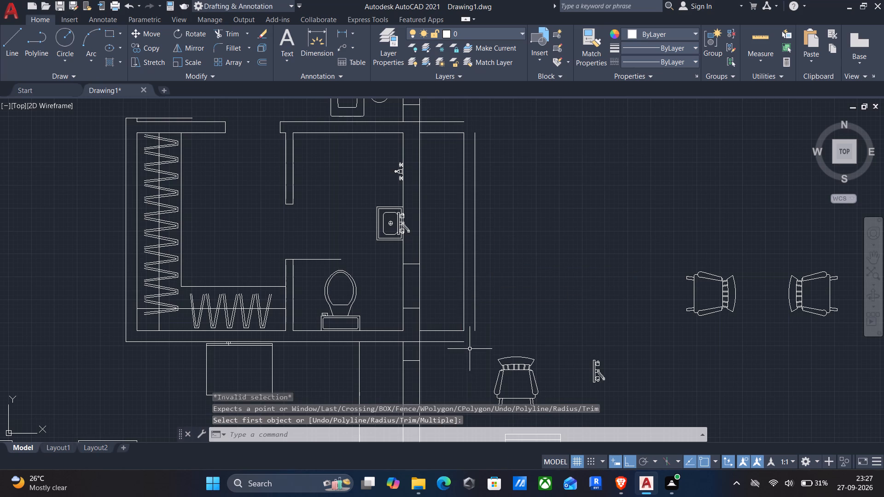
Fillet the outer vertical line with the outermost bottom and top lines at radius 0 to close both outside corners.
key(f)
key(Return)
key(r)
key(Return)
key(0)
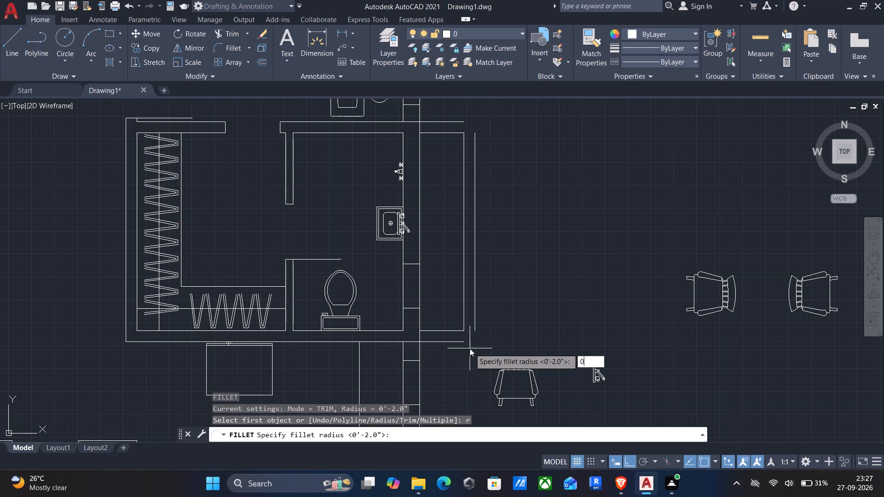
key(Return)
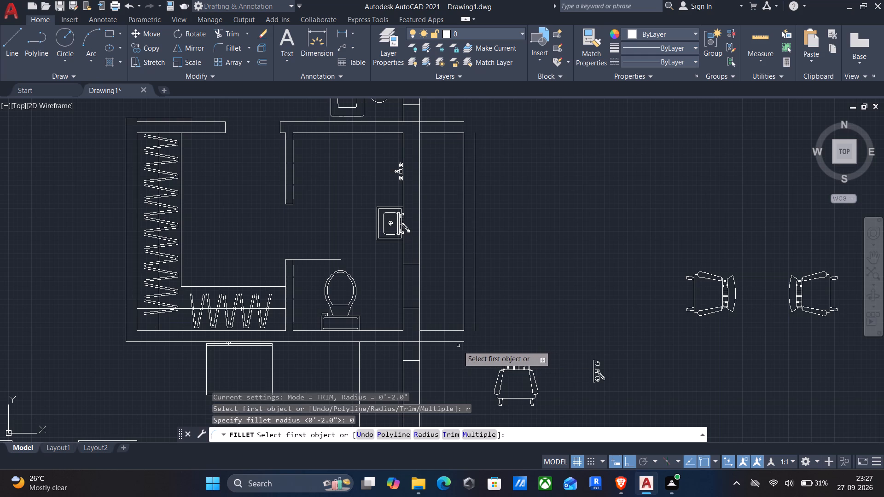
click(447, 341)
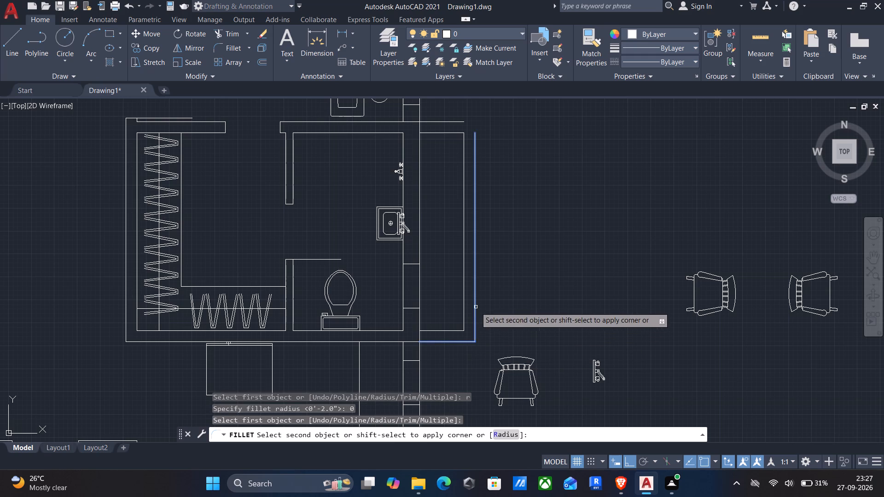
click(476, 307)
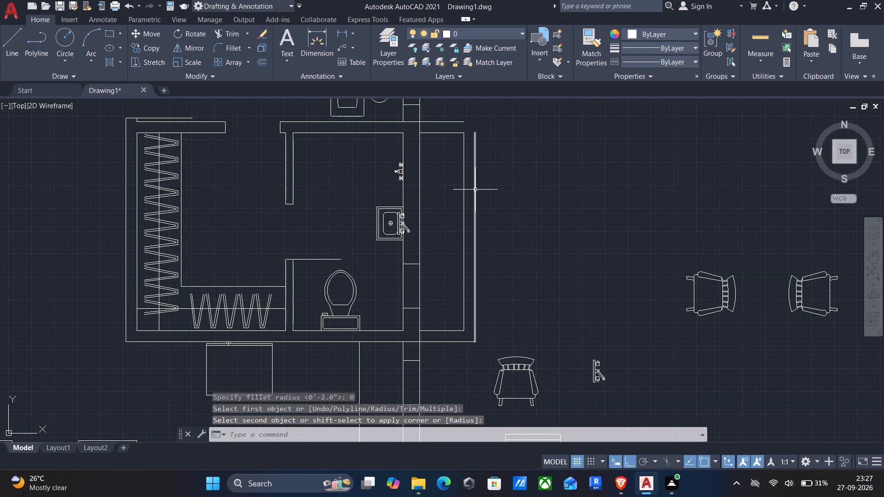
key(Return)
click(475, 162)
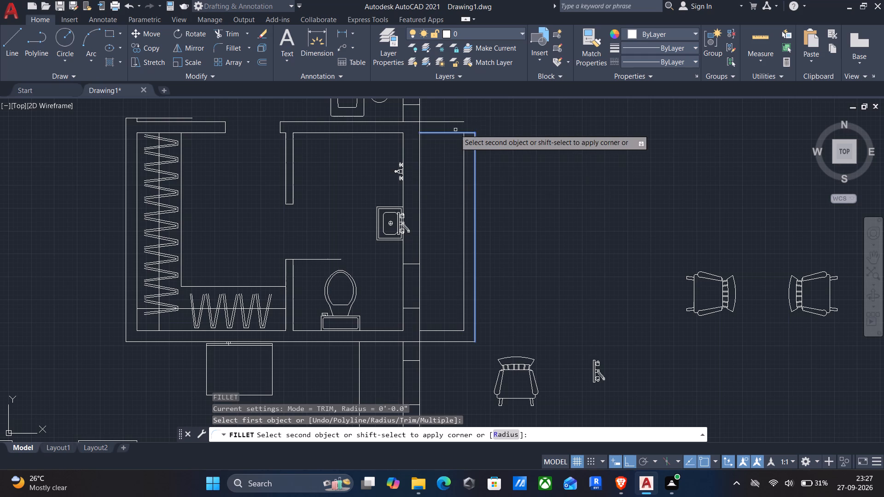
click(448, 121)
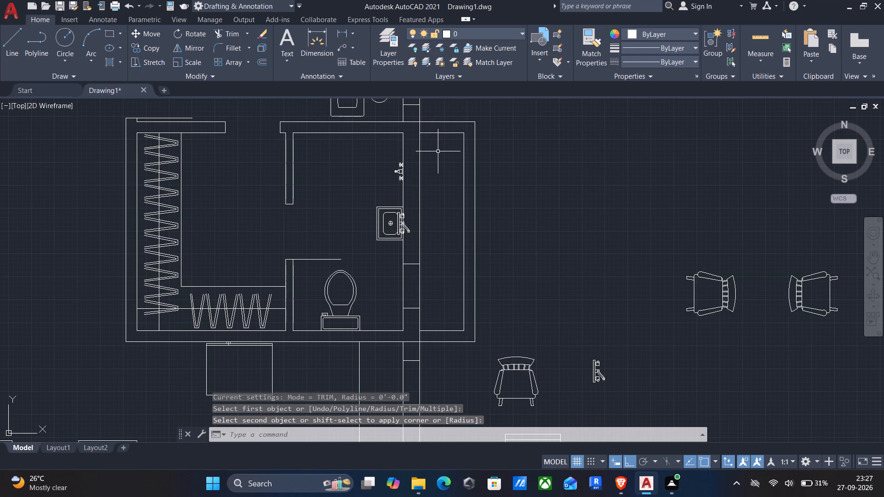
Draw a stepped line inside the new enclosure: about 1'-1" left from its outer wall's inner face, down, and left to the house wall.
key(l)
key(Return)
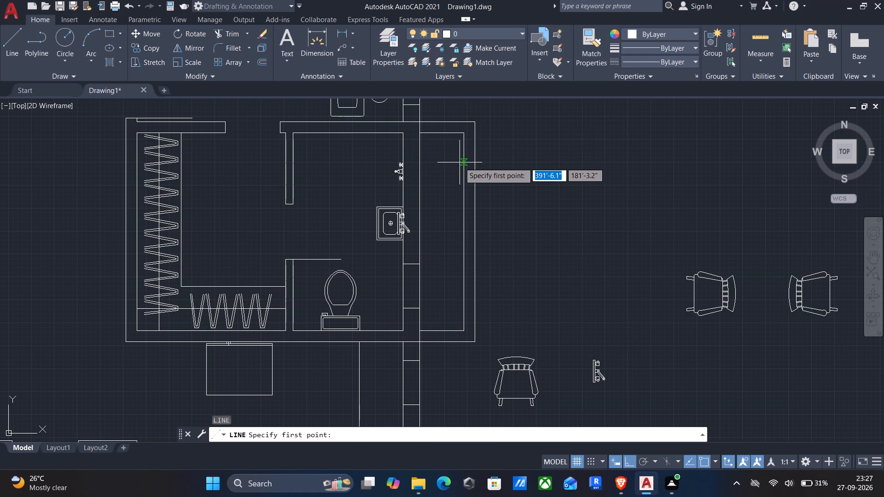
scroll(459, 162, up, 1)
click(463, 166)
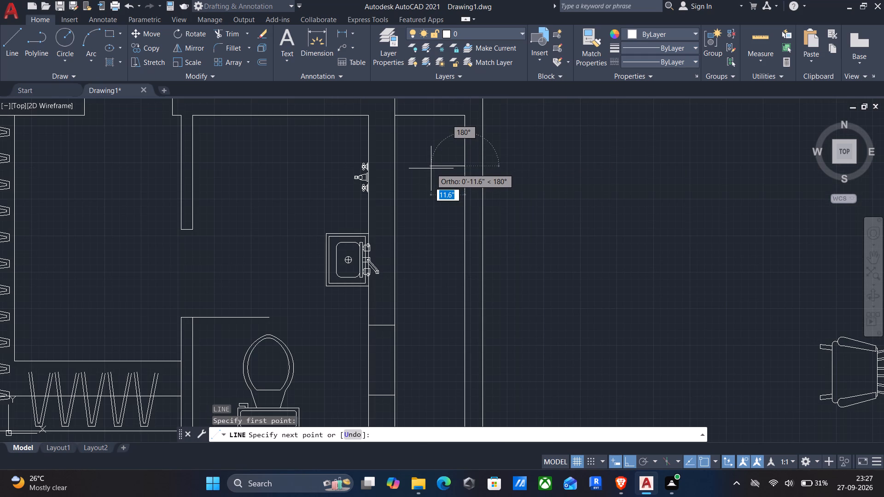
scroll(430, 169, up, 1)
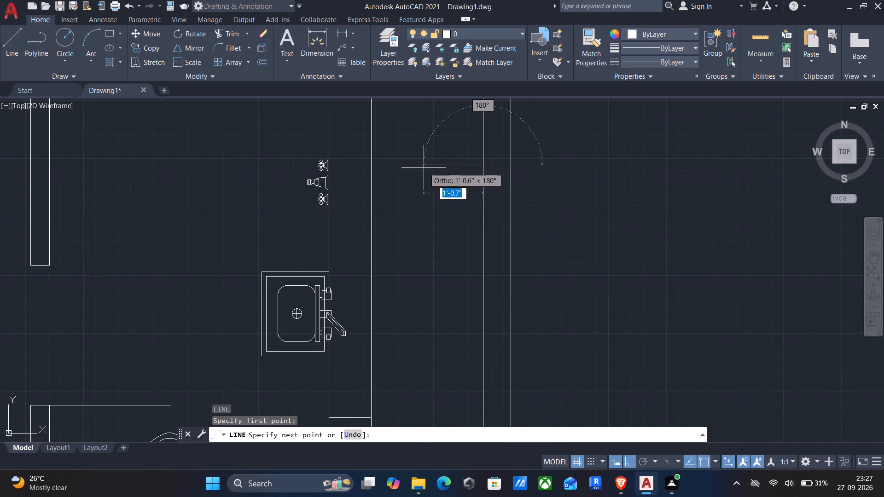
click(420, 166)
click(413, 234)
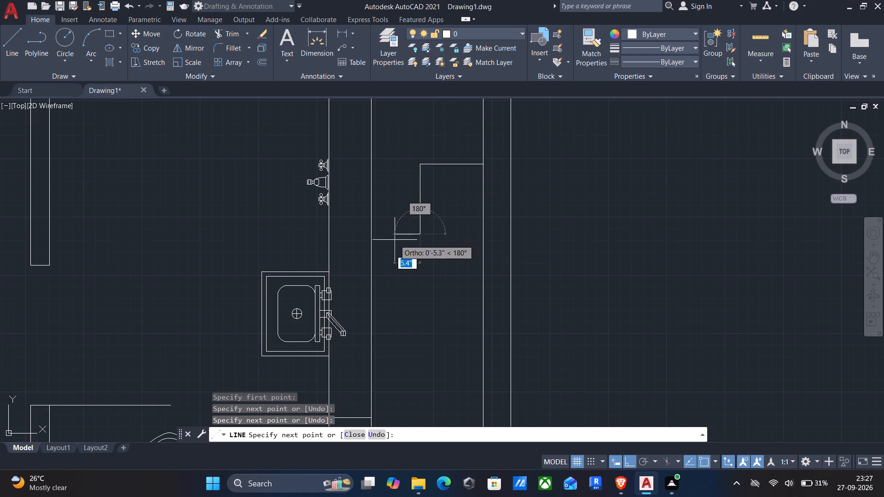
click(372, 235)
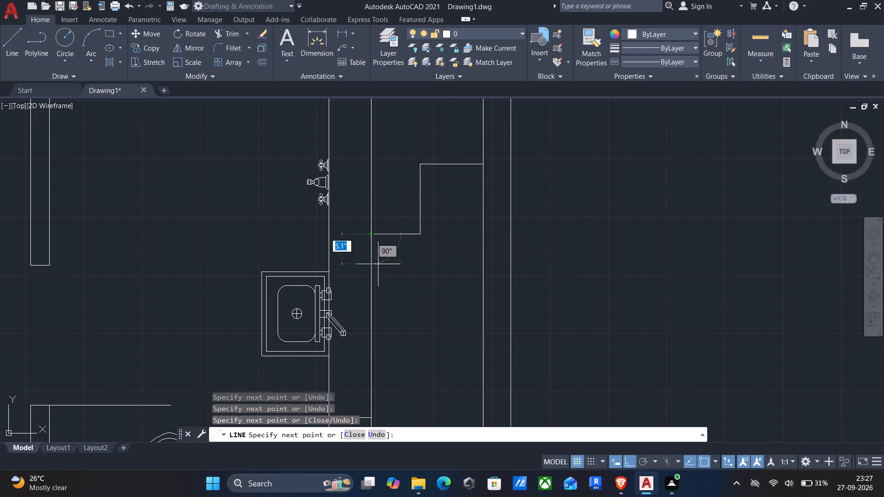
key(Return)
Draw a vertical centre line through the right outer wall's opening just below the bathroom, from its top mark to its bottom mark.
scroll(389, 297, down, 3)
middle_drag(408, 309, 423, 280)
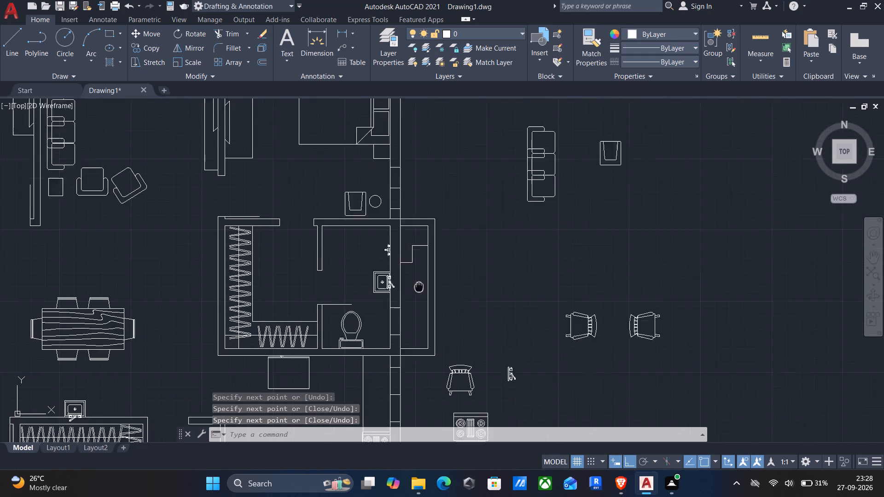
middle_drag(423, 280, 441, 251)
middle_drag(447, 286, 452, 268)
scroll(452, 266, down, 1)
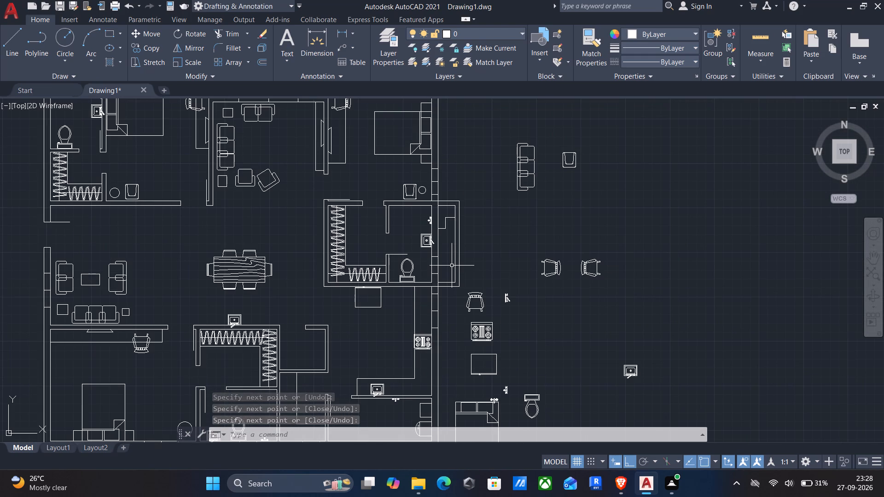
key(l)
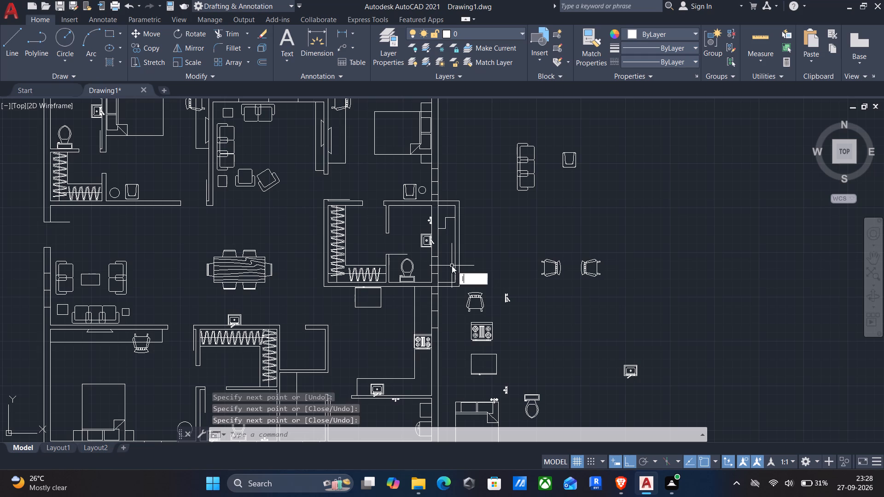
key(Return)
scroll(422, 312, up, 3)
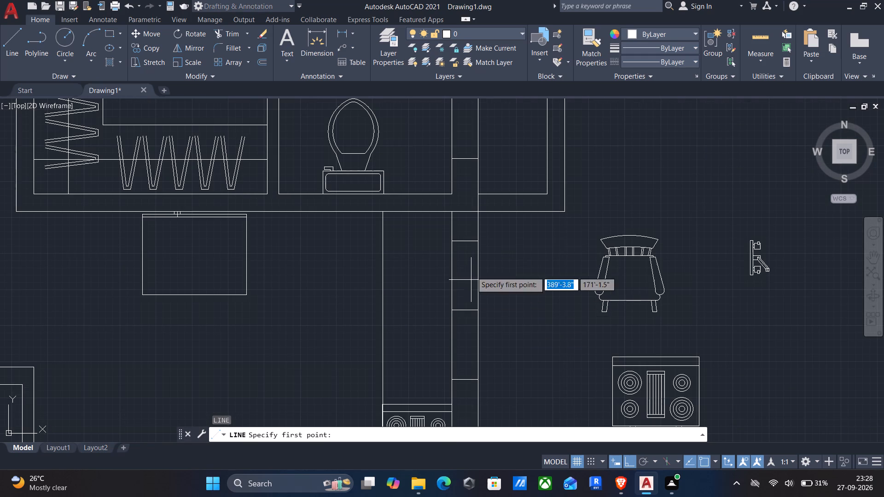
click(466, 237)
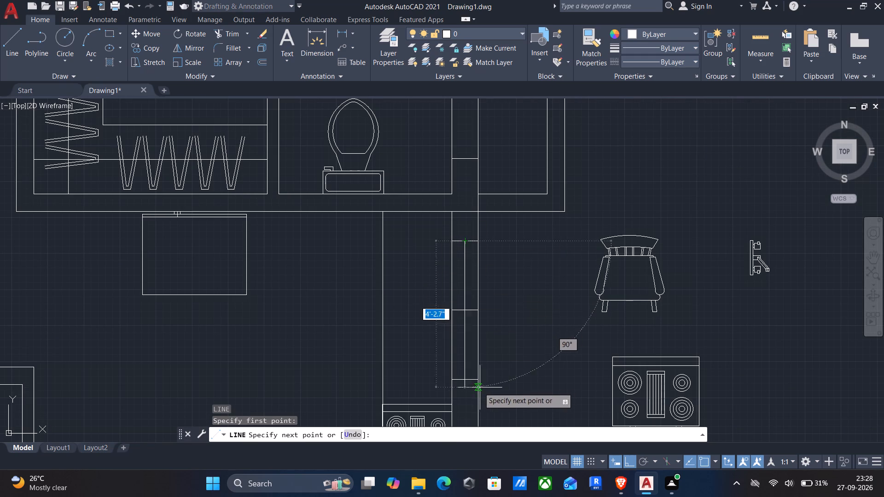
click(467, 379)
key(Return)
Draw a vertical centre line through the wall opening beside the toilet, from its upper mark to just past the lower one.
middle_drag(453, 199, 439, 357)
scroll(439, 357, down, 1)
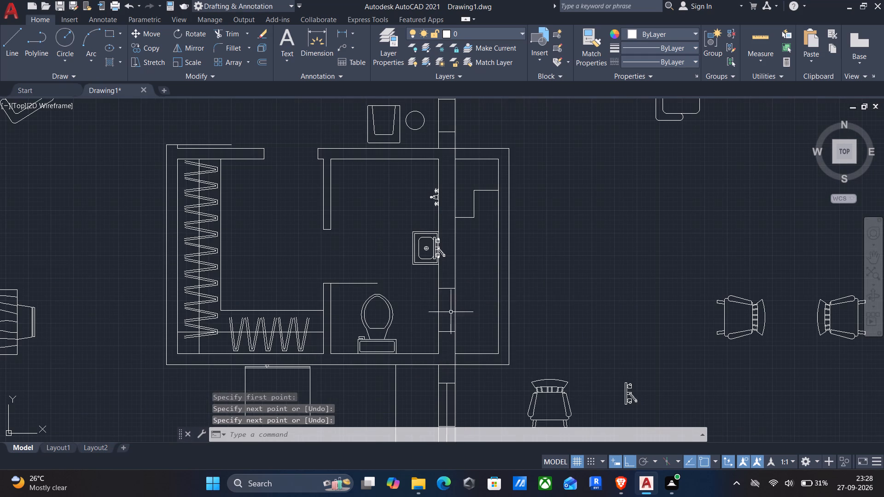
key(Return)
click(446, 288)
scroll(446, 293, up, 3)
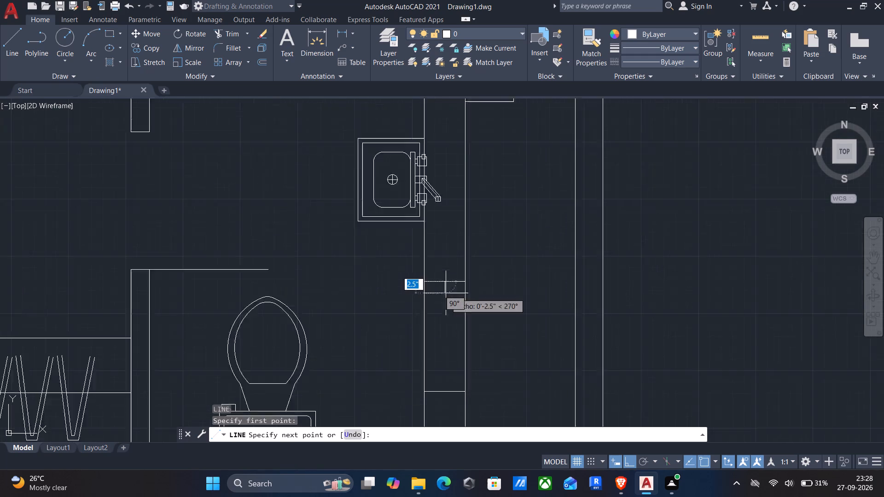
scroll(431, 395, down, 2)
middle_drag(436, 403, 448, 319)
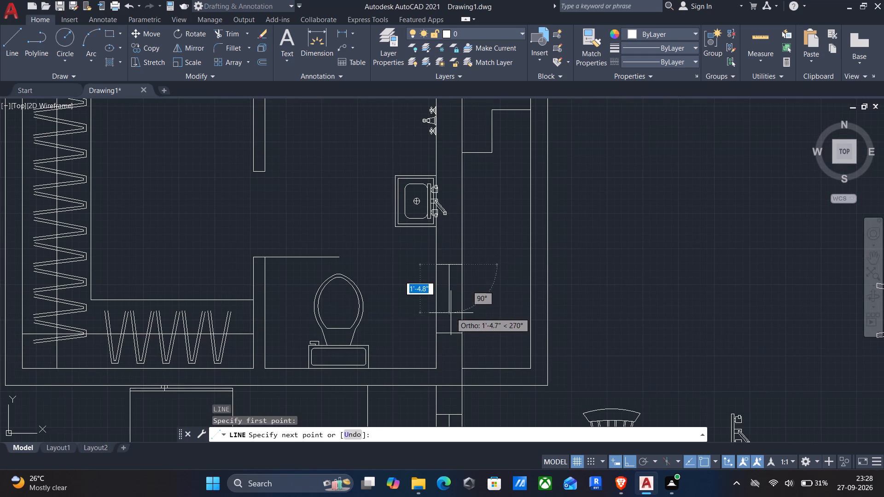
click(451, 342)
key(Return)
Draw a vertical centre line through the right outer wall's opening beside the armchair and round table, from its top mark to its bottom mark.
scroll(450, 344, down, 1)
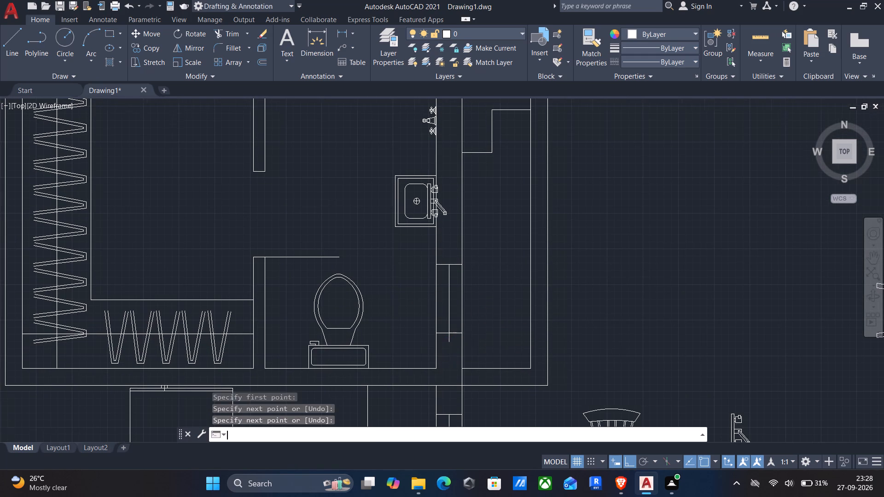
scroll(450, 344, down, 1)
middle_drag(444, 354, 470, 425)
scroll(477, 258, up, 3)
key(Return)
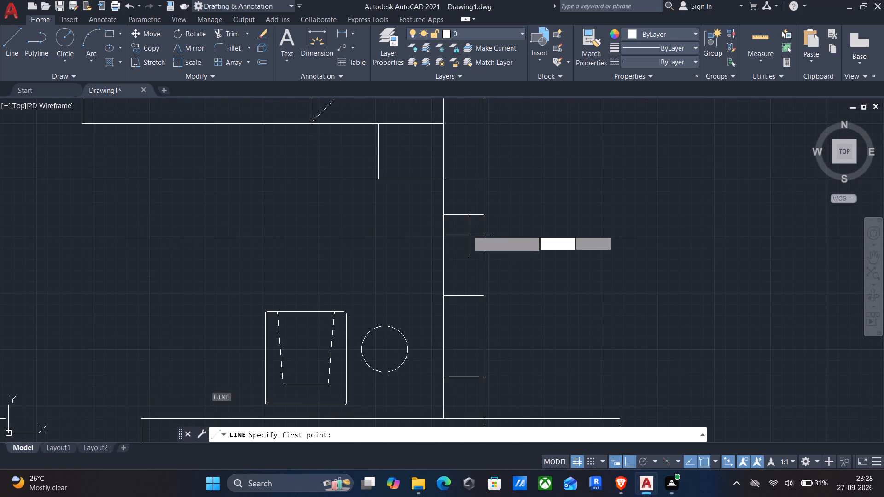
click(465, 214)
scroll(464, 263, down, 2)
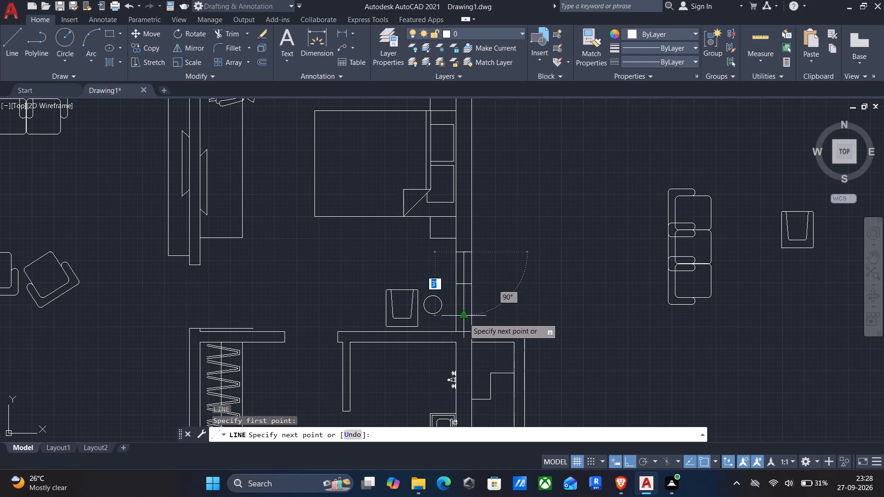
click(464, 318)
key(Return)
Draw a 6'-10" horizontal centre line through the opening in the upper-right bedroom's top wall, between its two end marks.
scroll(464, 318, down, 3)
middle_drag(465, 295, 490, 287)
scroll(445, 244, up, 2)
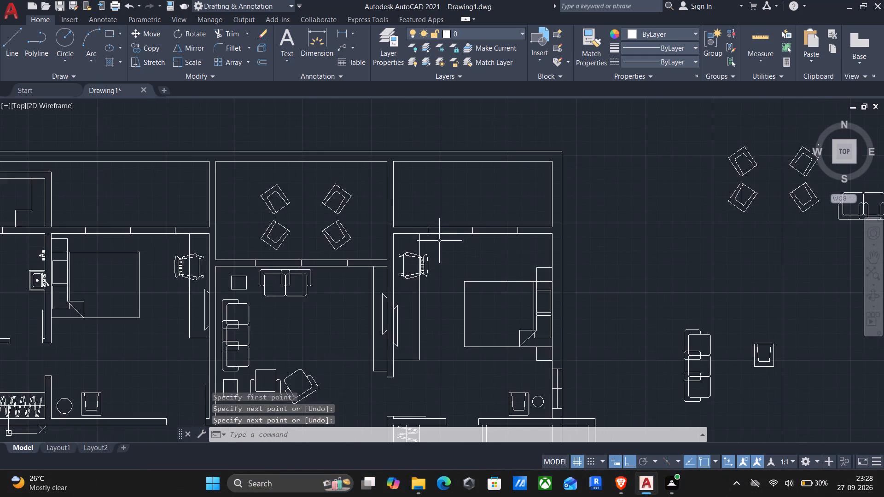
scroll(439, 241, up, 2)
key(Return)
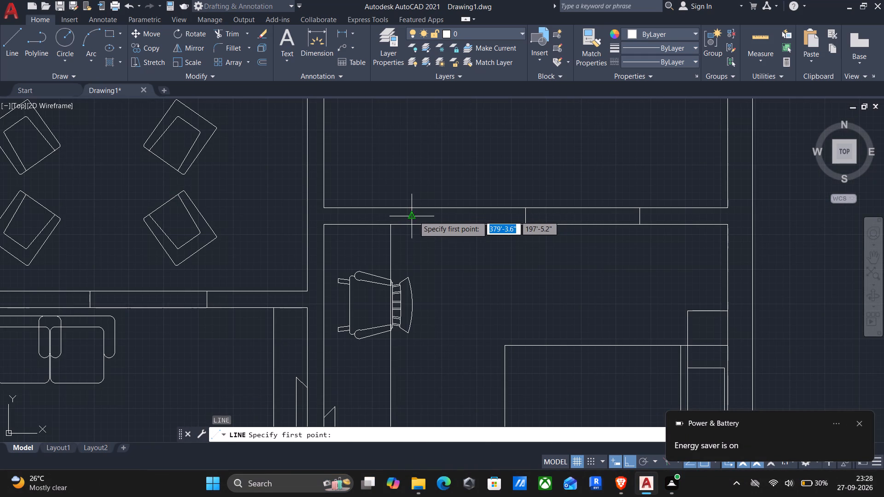
click(414, 216)
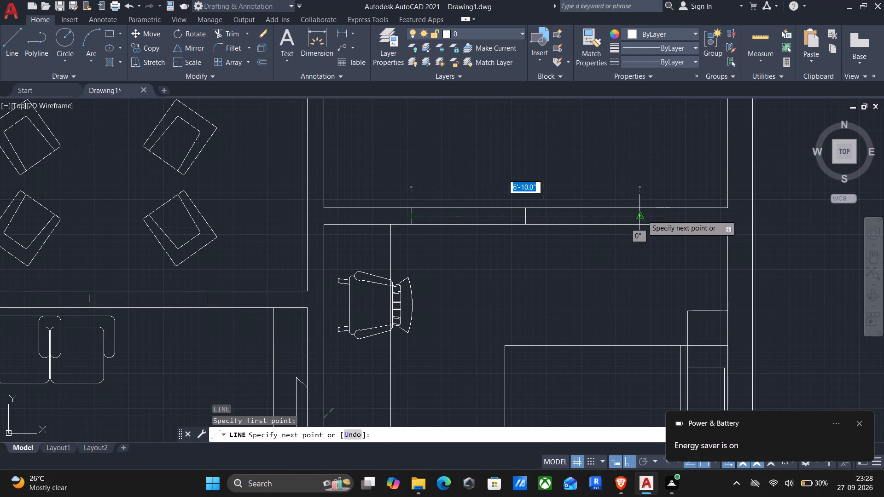
scroll(642, 215, up, 3)
click(623, 218)
key(Return)
Draw a horizontal centre line about 7' long through the wall opening between the living room sofa and the four-armchair area.
scroll(604, 235, down, 1)
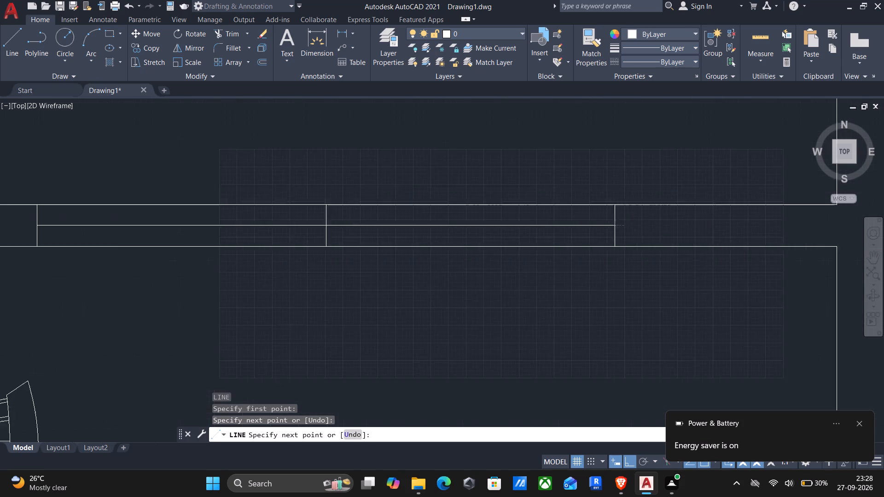
scroll(599, 242, down, 2)
middle_drag(551, 340, 657, 251)
scroll(657, 250, down, 2)
middle_drag(484, 258, 583, 295)
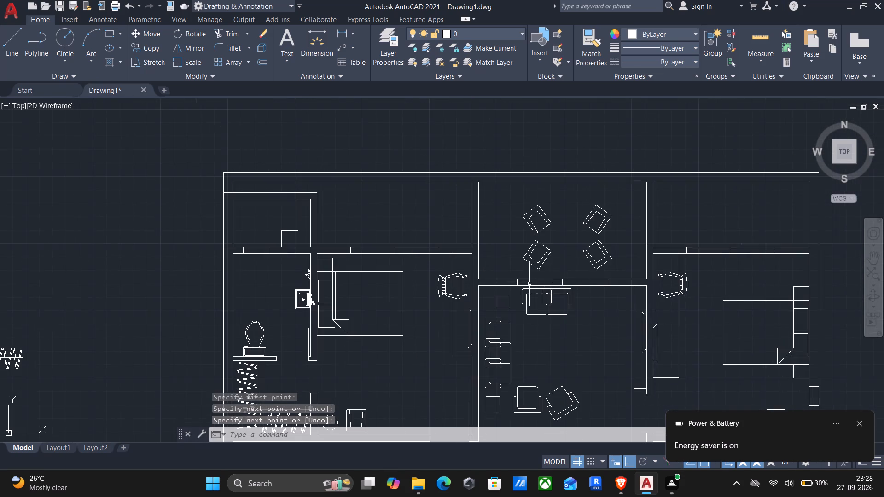
scroll(524, 283, up, 3)
key(Return)
click(485, 281)
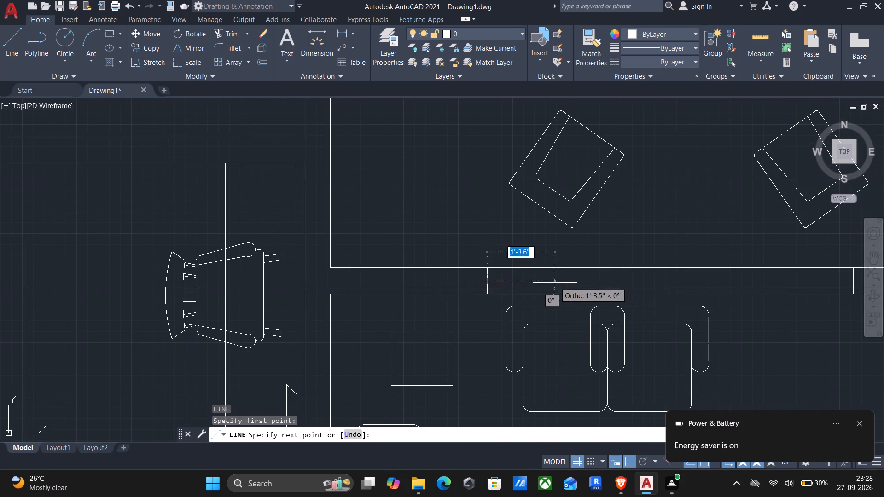
middle_drag(555, 283, 400, 265)
scroll(424, 269, down, 1)
scroll(589, 267, up, 3)
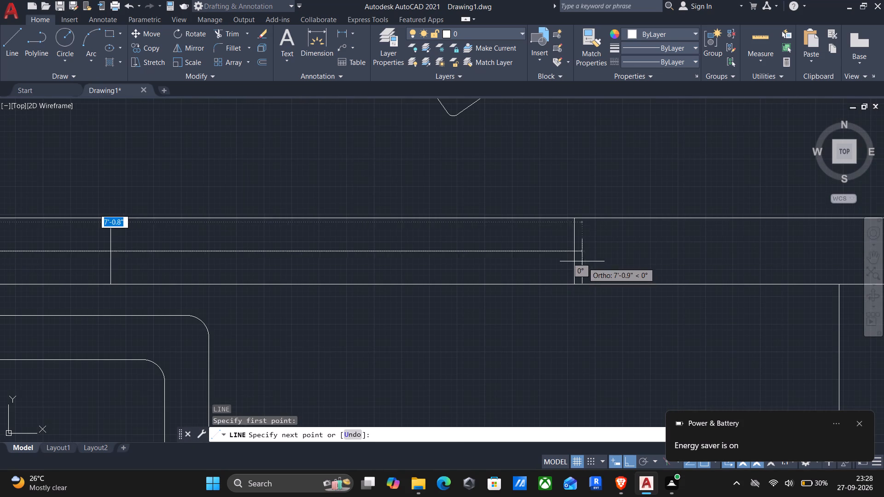
click(575, 256)
key(Return)
Draw a horizontal centre line through the opening in the upper-left bedroom's top wall, across to its far end mark.
scroll(564, 262, down, 3)
middle_drag(546, 290, 677, 319)
scroll(678, 319, down, 1)
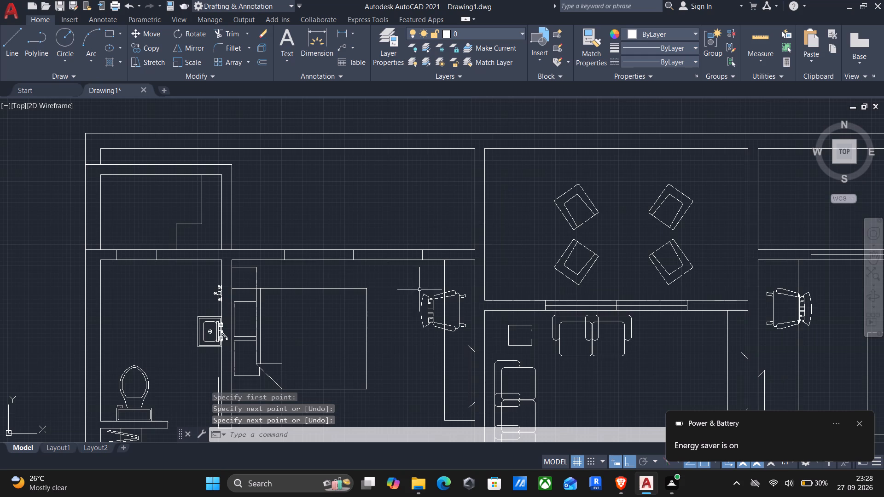
scroll(291, 256, up, 2)
key(Return)
drag(268, 253, 276, 253)
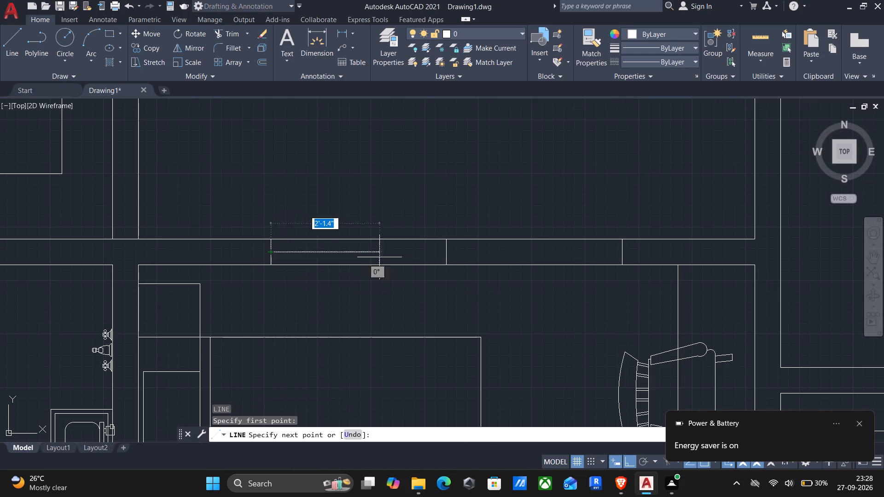
scroll(616, 262, up, 3)
click(628, 221)
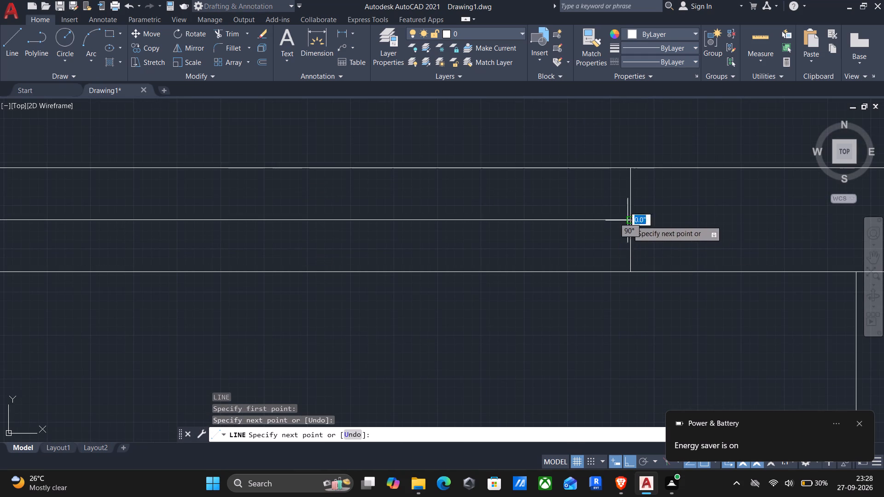
key(Return)
Draw a horizontal centre line through the opening in the upper-left bathroom's top wall, between its two marks.
scroll(616, 241, down, 3)
middle_drag(563, 308, 757, 306)
scroll(754, 306, down, 2)
scroll(487, 288, up, 3)
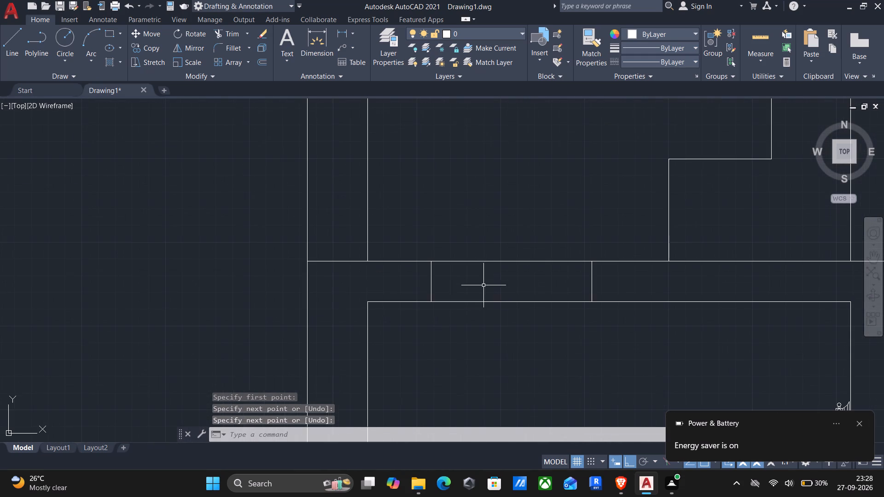
key(Return)
click(432, 280)
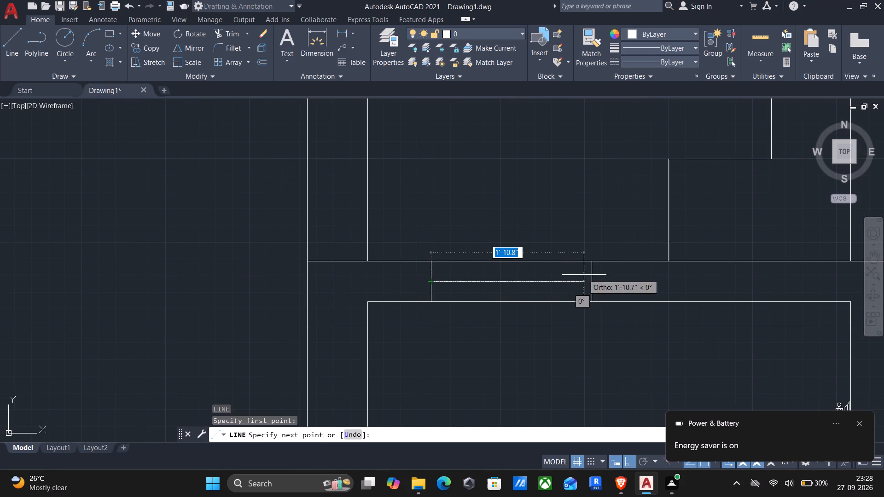
click(589, 281)
key(Return)
Draw a 4' vertical centre line through the left outer wall's opening beside the sitting area's sofas.
scroll(586, 286, down, 3)
middle_drag(564, 339, 587, 212)
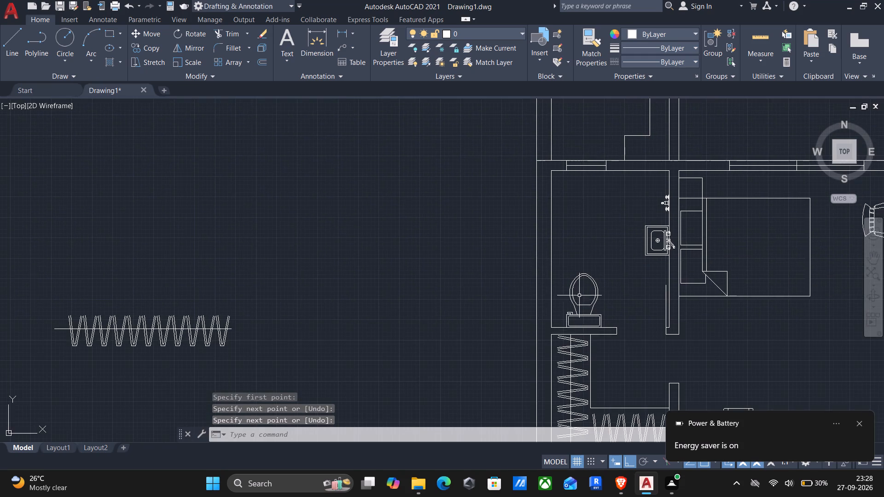
middle_drag(579, 299, 598, 207)
middle_drag(592, 337, 607, 220)
middle_drag(580, 332, 592, 229)
middle_drag(577, 319, 580, 252)
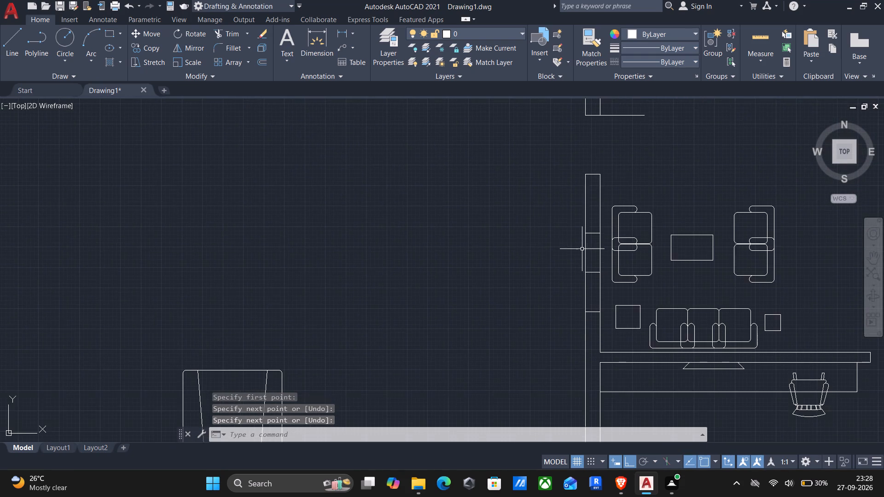
key(Return)
scroll(592, 245, up, 2)
click(587, 213)
middle_drag(573, 316, 595, 243)
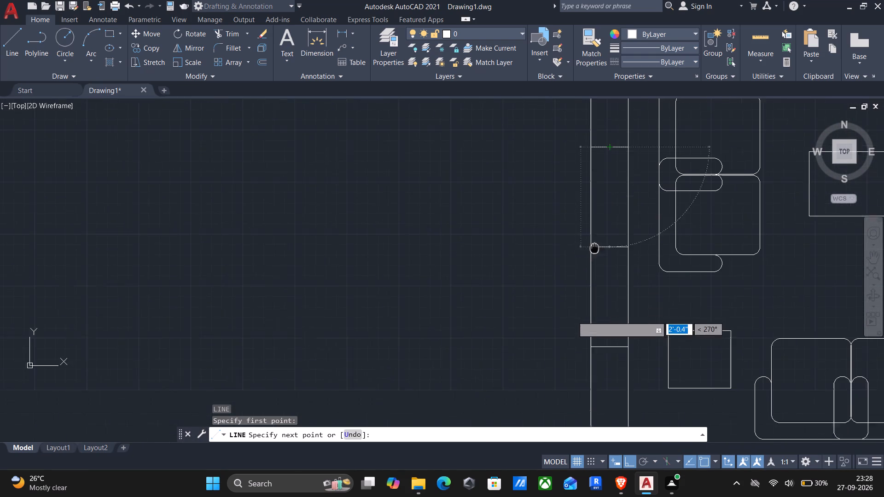
middle_drag(595, 243, 597, 239)
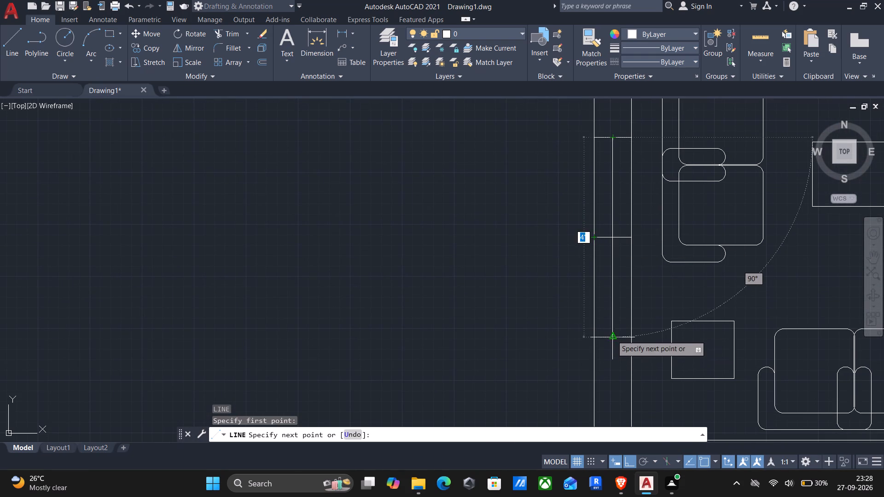
click(612, 335)
key(Return)
Draw a horizontal centre line through the bottom outer wall's opening in the lower-left bedroom, between the bed and the round table.
scroll(606, 349, down, 2)
middle_drag(605, 351, 557, 238)
middle_drag(537, 340, 492, 218)
scroll(485, 209, down, 1)
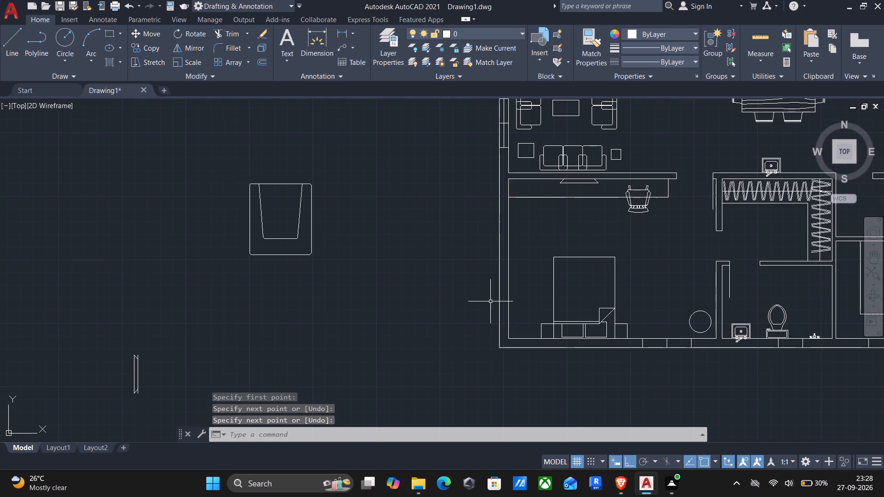
middle_drag(495, 318, 491, 250)
scroll(656, 292, up, 2)
middle_drag(656, 292, 500, 320)
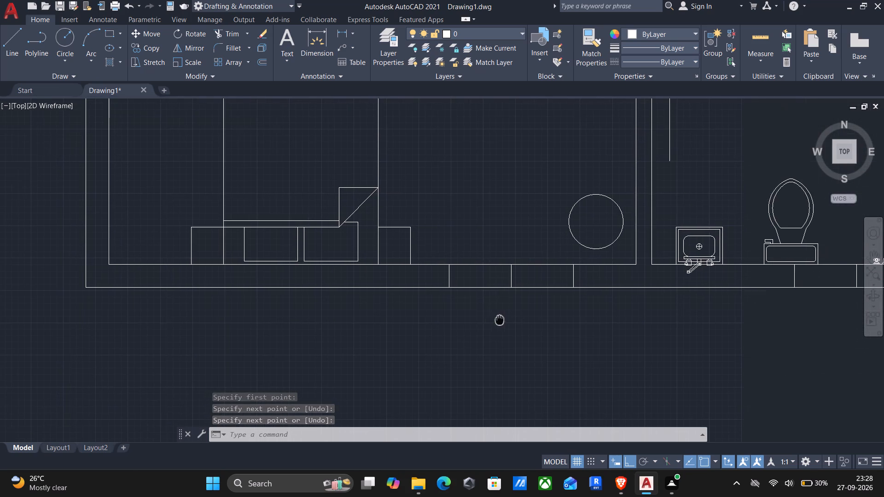
scroll(452, 278, up, 3)
key(Return)
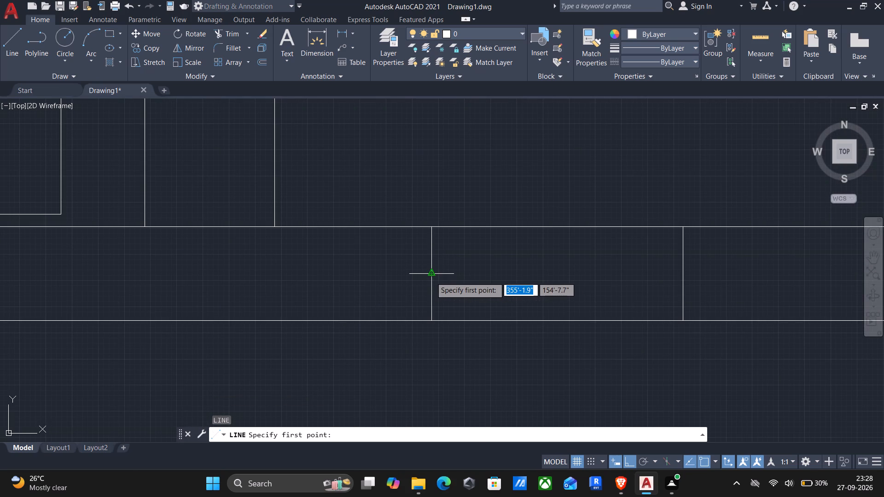
click(431, 277)
scroll(486, 281, down, 3)
middle_drag(619, 283, 551, 281)
scroll(551, 279, up, 3)
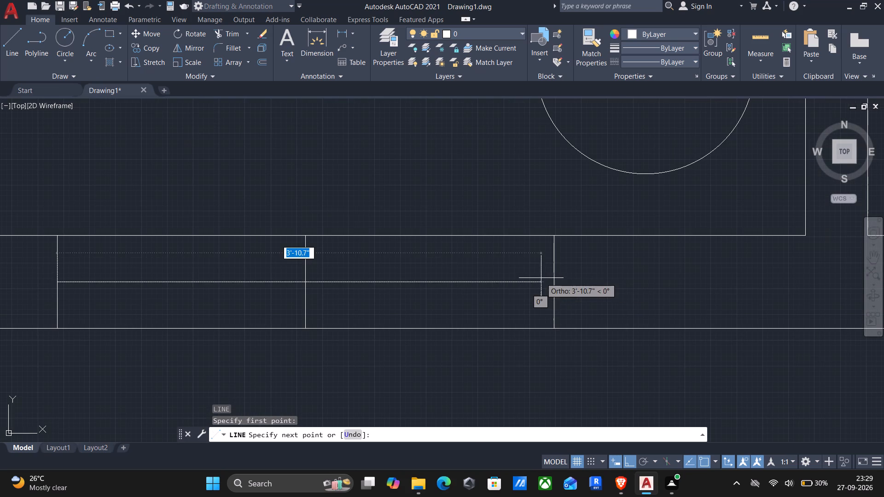
click(554, 281)
key(Return)
Draw a horizontal centre line through the bottom outer wall's opening behind the lower bathroom's toilet, between its two marks.
scroll(557, 296, down, 3)
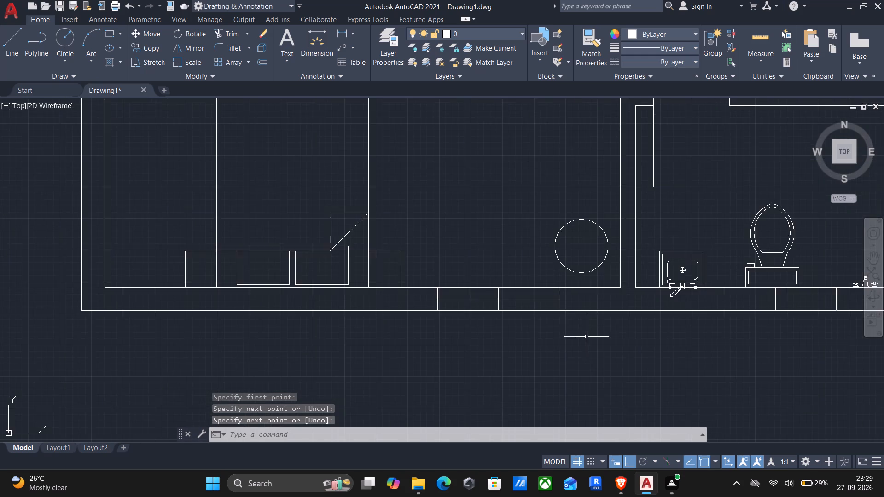
middle_drag(588, 338, 395, 312)
middle_drag(551, 283, 411, 295)
scroll(456, 287, up, 3)
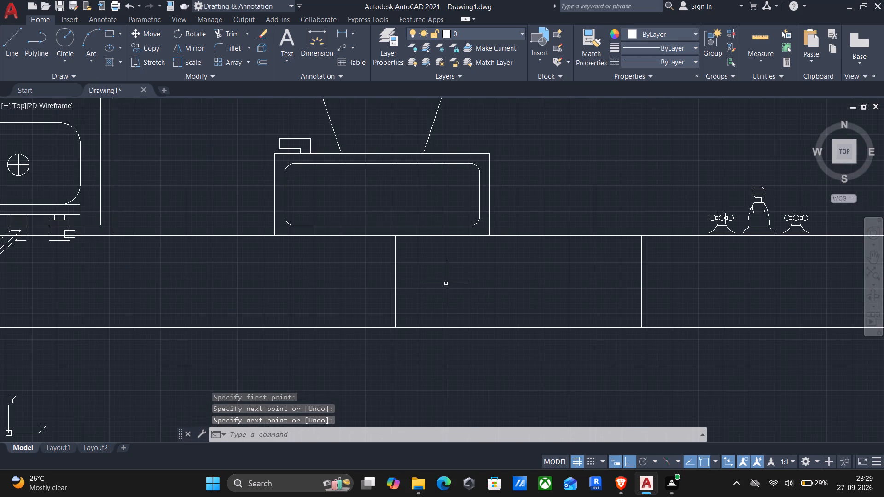
key(Return)
drag(396, 282, 401, 283)
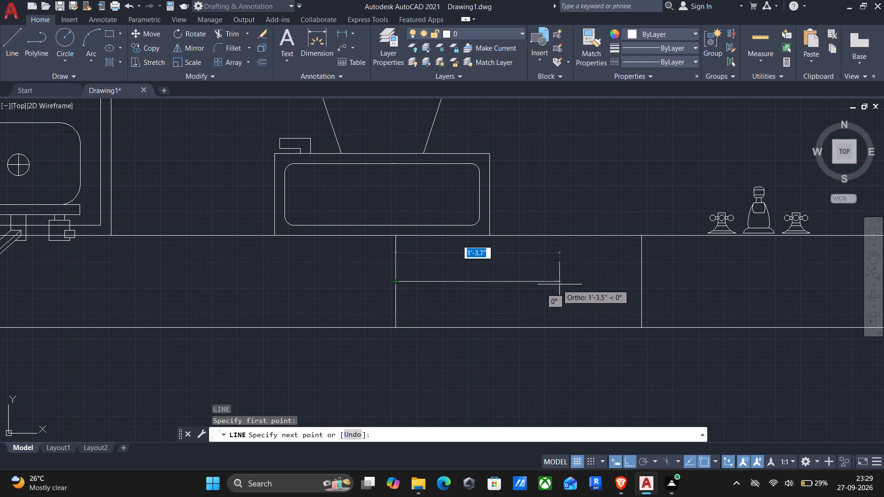
click(640, 283)
key(Return)
Draw a horizontal centre line through the bottom outer wall's opening in the narrow room next to the lower bathroom.
scroll(676, 313, down, 2)
middle_drag(669, 324, 663, 326)
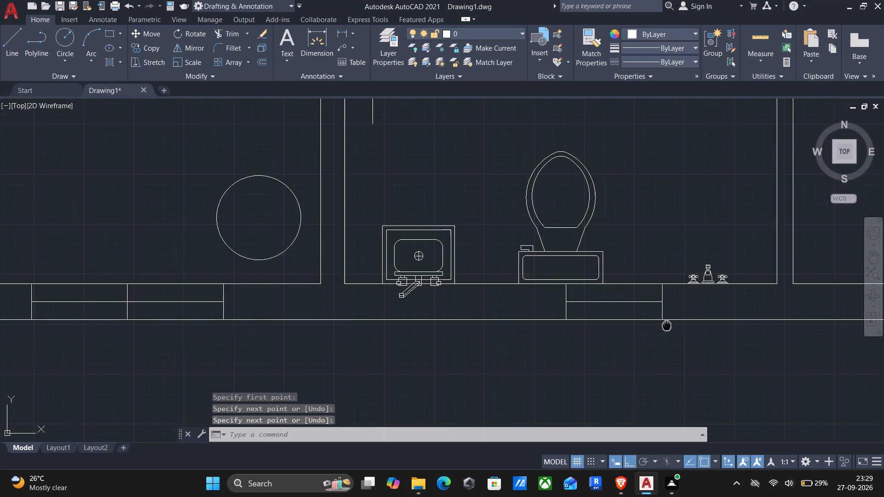
middle_drag(663, 326, 325, 310)
key(Return)
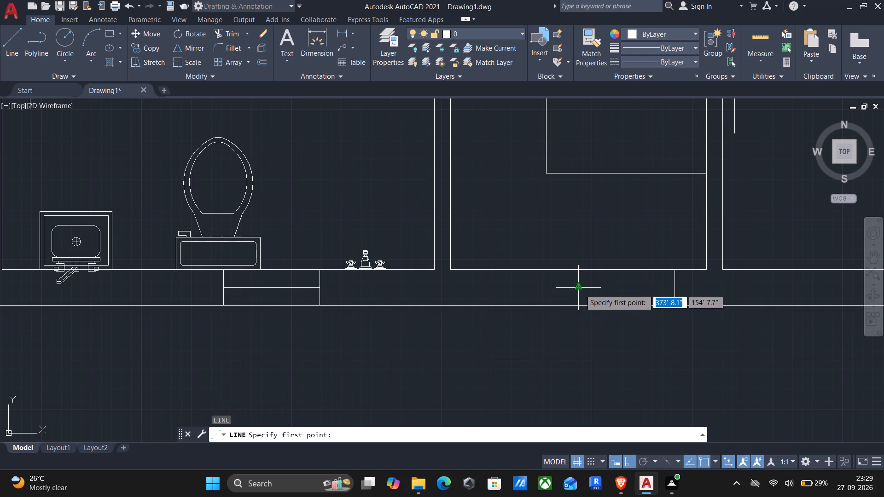
click(580, 289)
click(677, 286)
key(Return)
Erase the spare chair, stove, rectangular appliance, tap fittings and toilet lying outside the right outer wall, keeping the spare bed.
middle_drag(693, 334, 451, 340)
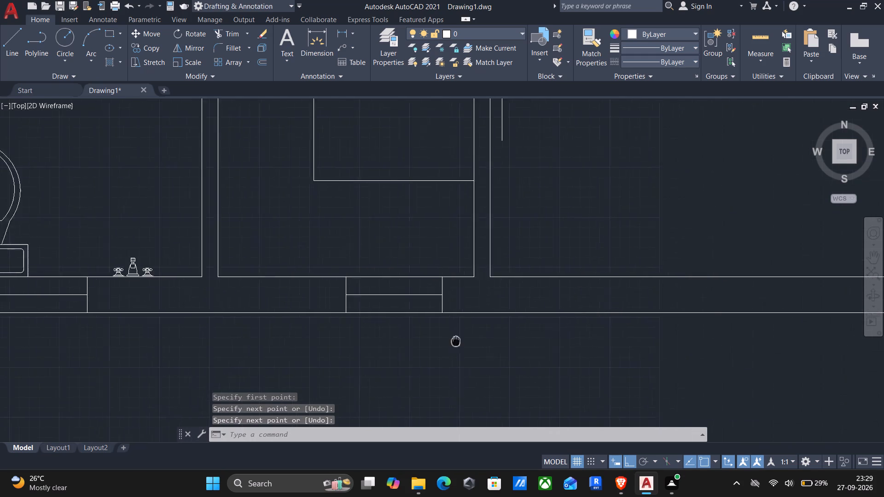
middle_drag(451, 340, 450, 340)
scroll(448, 340, down, 2)
middle_drag(614, 348, 597, 375)
scroll(597, 376, down, 1)
middle_drag(613, 321, 609, 347)
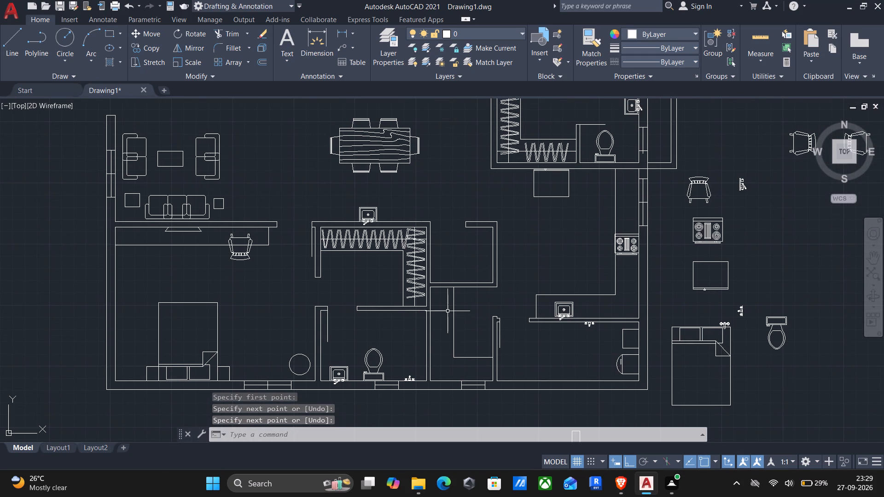
key(o)
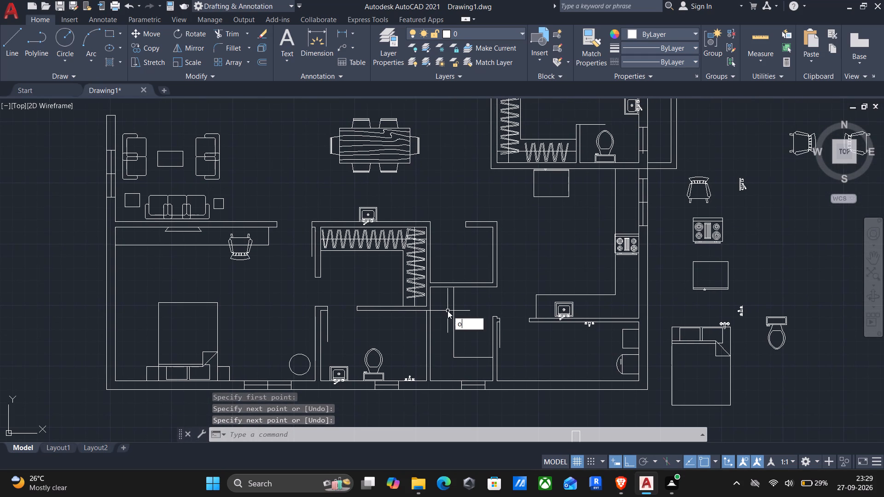
key(Escape)
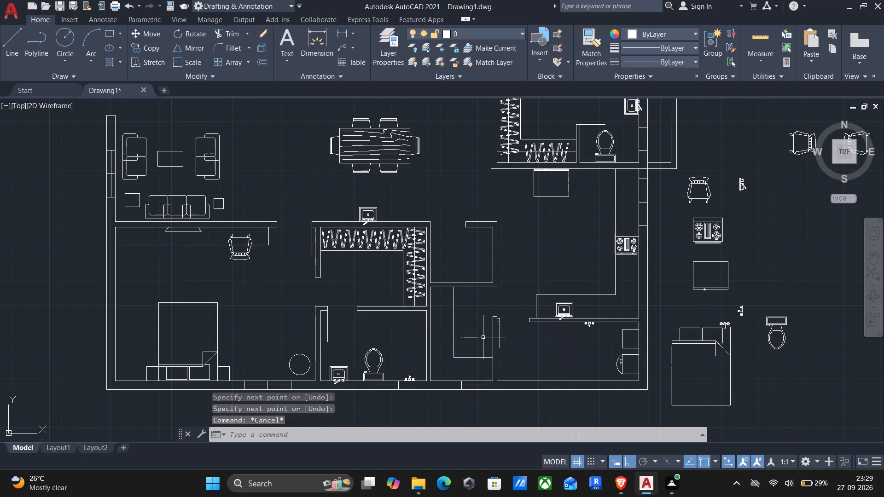
middle_drag(616, 366, 462, 319)
scroll(460, 318, down, 1)
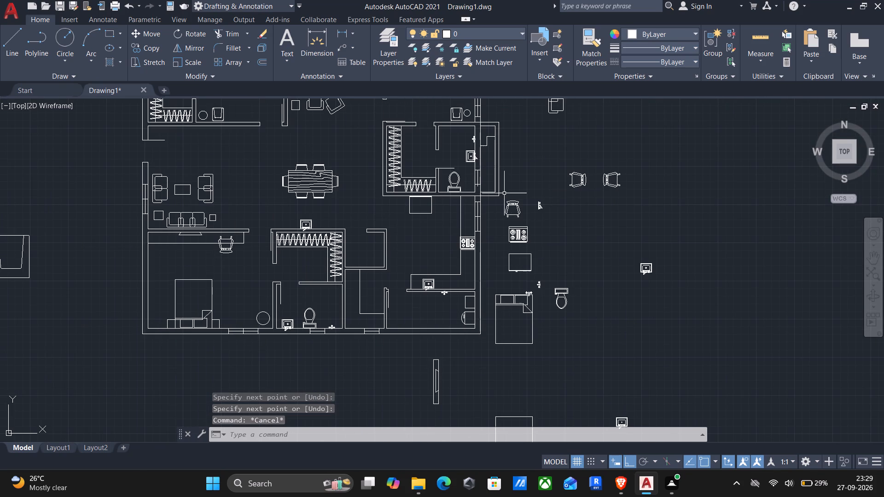
click(502, 194)
click(598, 365)
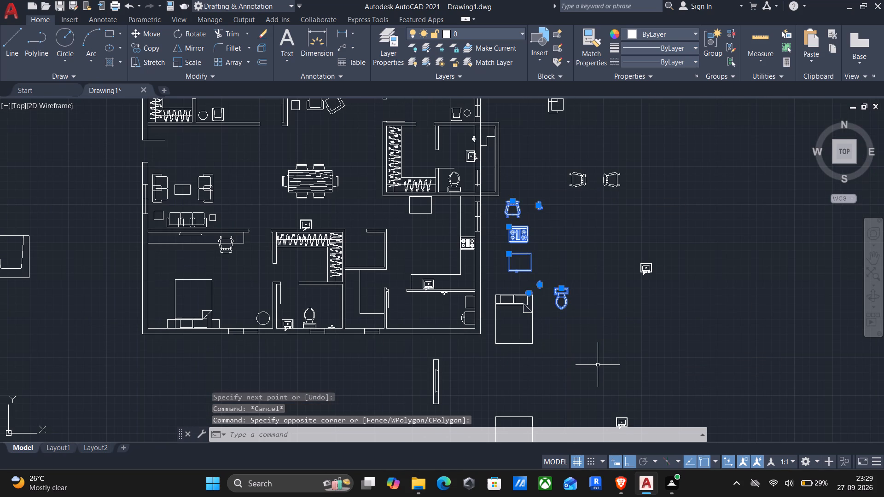
key(F12)
key(Delete)
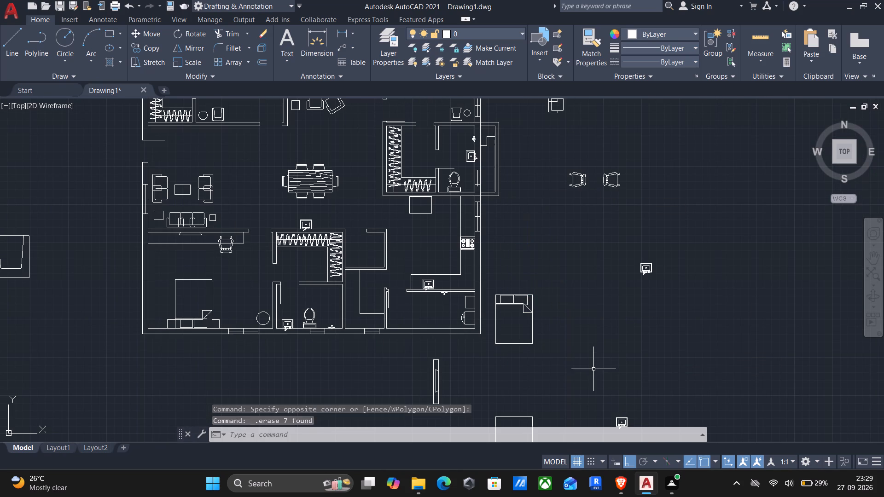
Erase the spare bed beside the plan's right outer wall, plus the spare sink and two desk chairs farther out.
click(592, 371)
click(521, 253)
key(Delete)
drag(717, 332, 697, 286)
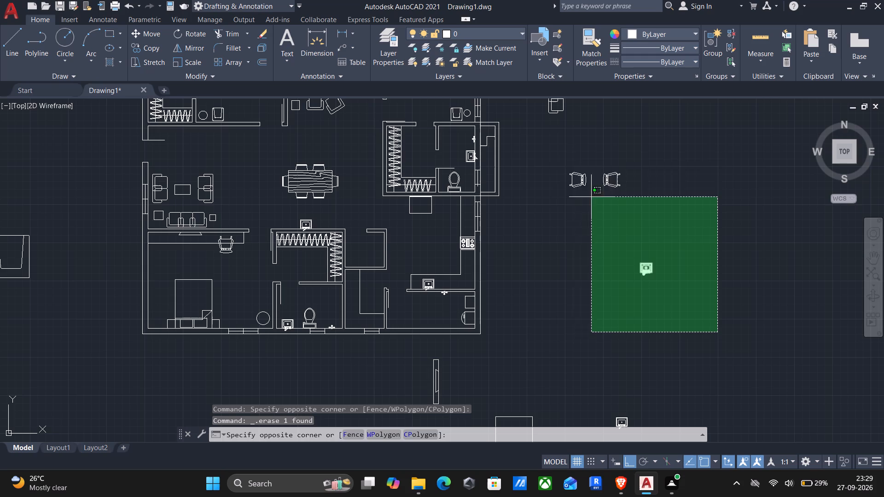
click(557, 145)
key(Delete)
Erase the spare sofas and armchairs lying to the right of the plan's upper half and above it.
middle_drag(549, 195, 555, 305)
drag(636, 293, 636, 272)
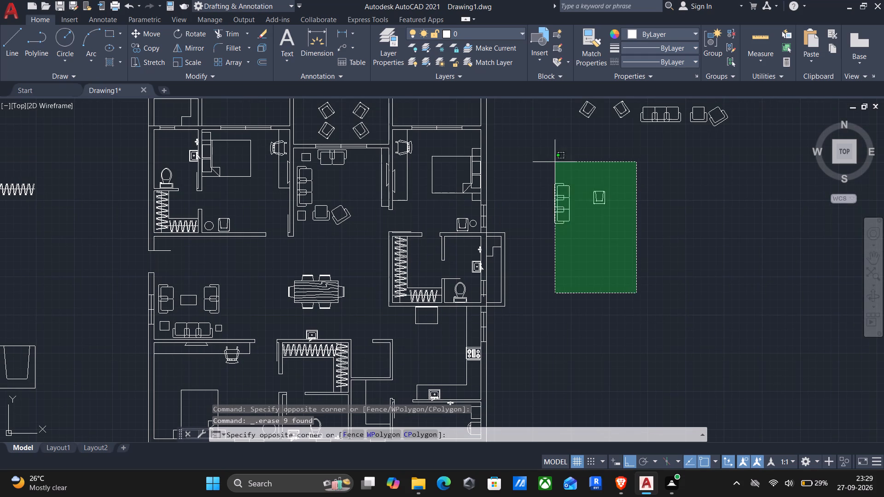
click(541, 144)
key(Delete)
middle_drag(692, 213, 664, 341)
drag(730, 309, 729, 301)
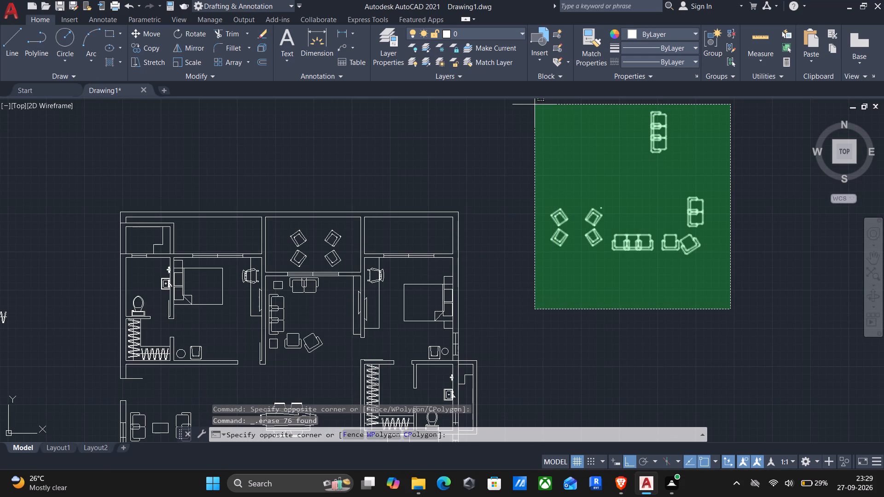
click(535, 104)
key(Delete)
Erase the leftover blocks below the plan: the thin wall panel, the spare sink and the two spare beds.
scroll(522, 162, down, 1)
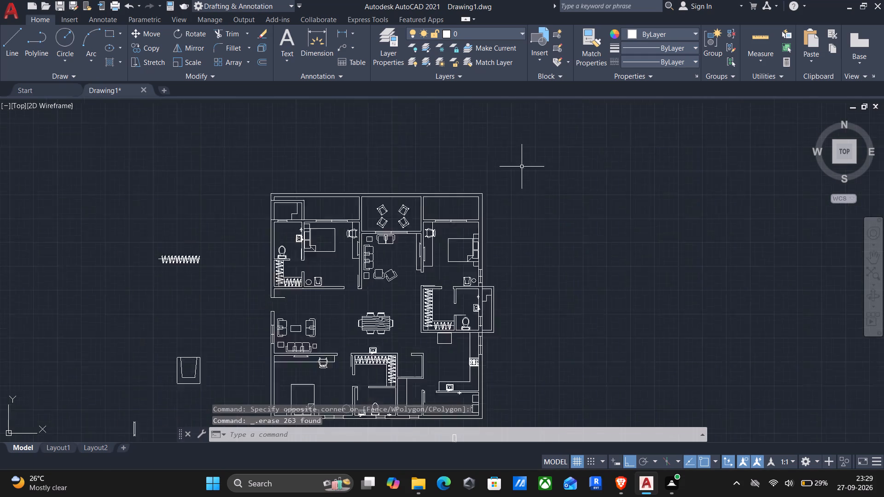
scroll(522, 167, down, 1)
middle_drag(509, 215, 566, 201)
click(529, 314)
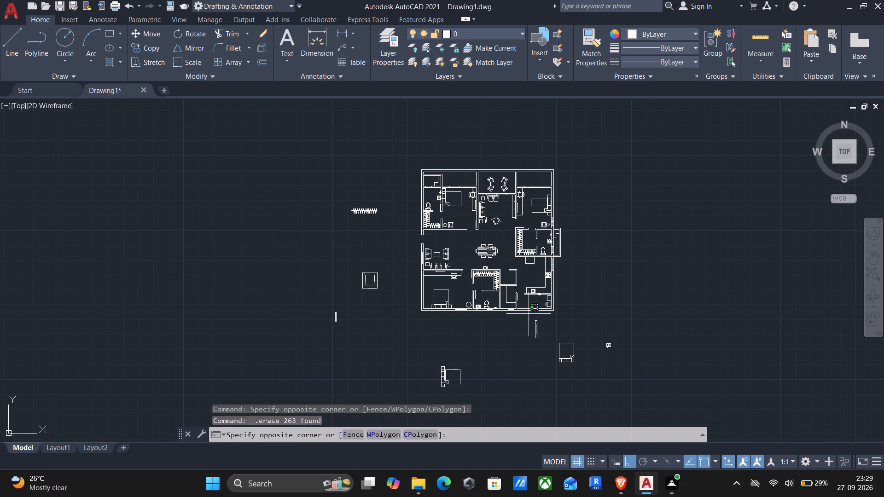
click(638, 387)
key(Delete)
middle_drag(558, 389, 592, 309)
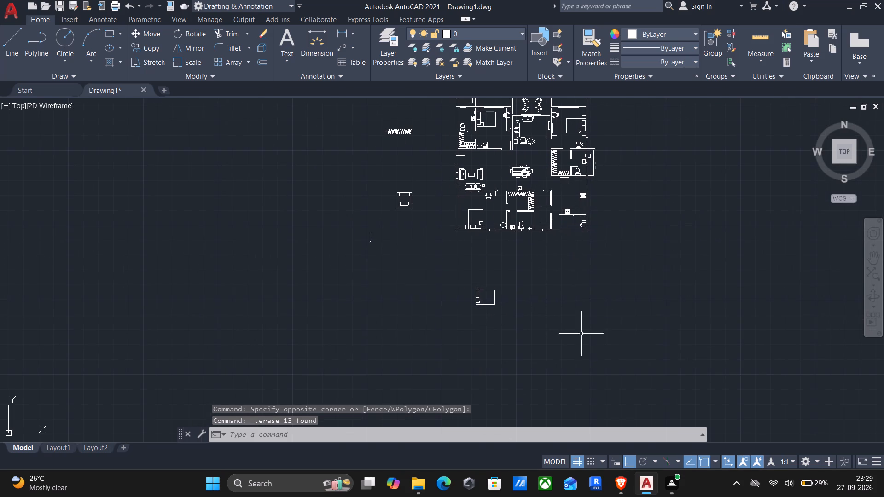
drag(580, 335, 483, 323)
click(353, 280)
key(Delete)
Erase the leftover hanger row, square fixture and thin panel lying to the left of the plan.
drag(442, 275, 444, 261)
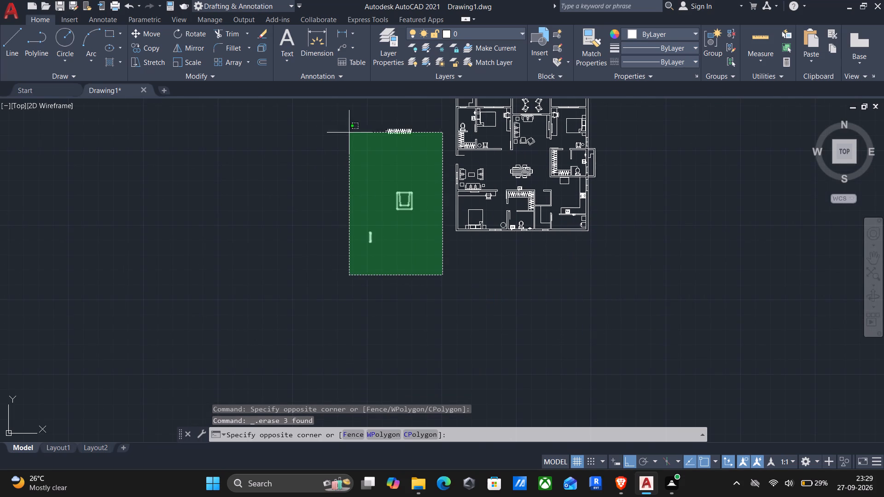
click(321, 111)
key(Delete)
At the top-left outer corner, draw a line 1" inward from the outer face, up to the top wall line, and 1" back down.
scroll(323, 173, down, 2)
middle_drag(325, 215, 304, 279)
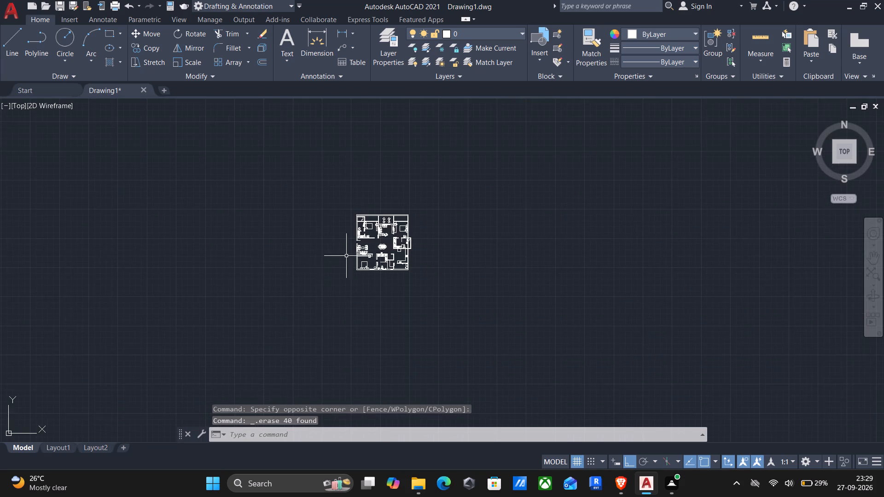
scroll(348, 253, up, 3)
middle_drag(342, 255, 294, 314)
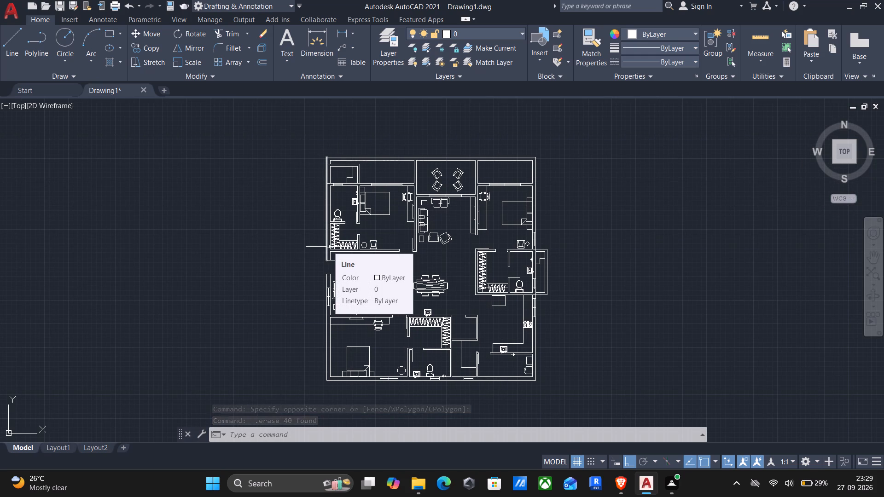
middle_drag(309, 272, 297, 363)
scroll(314, 256, up, 3)
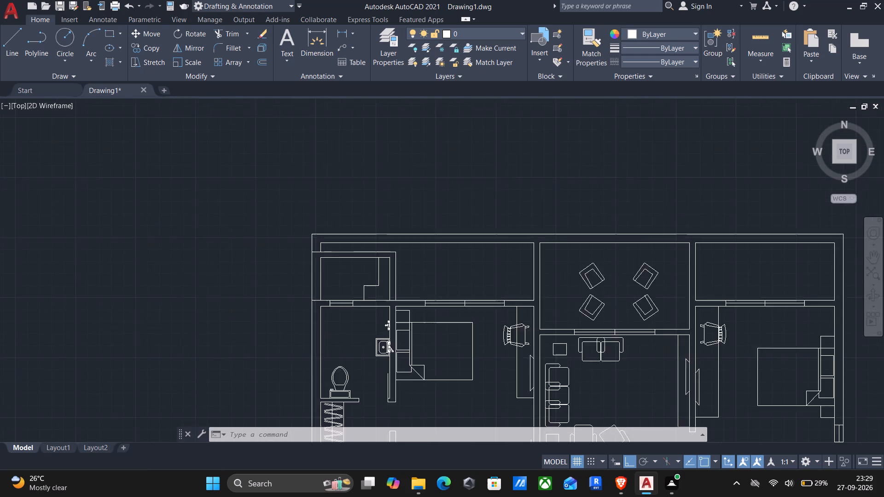
key(l)
key(Return)
scroll(310, 253, up, 2)
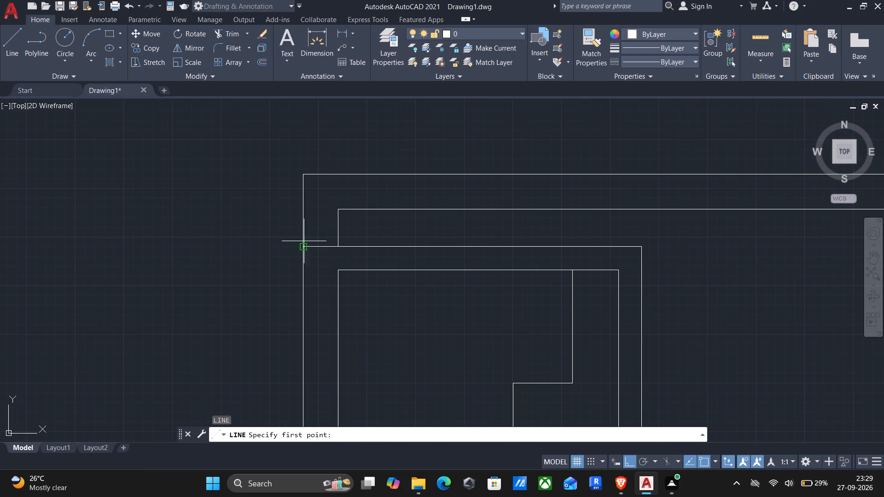
scroll(299, 245, up, 3)
click(304, 253)
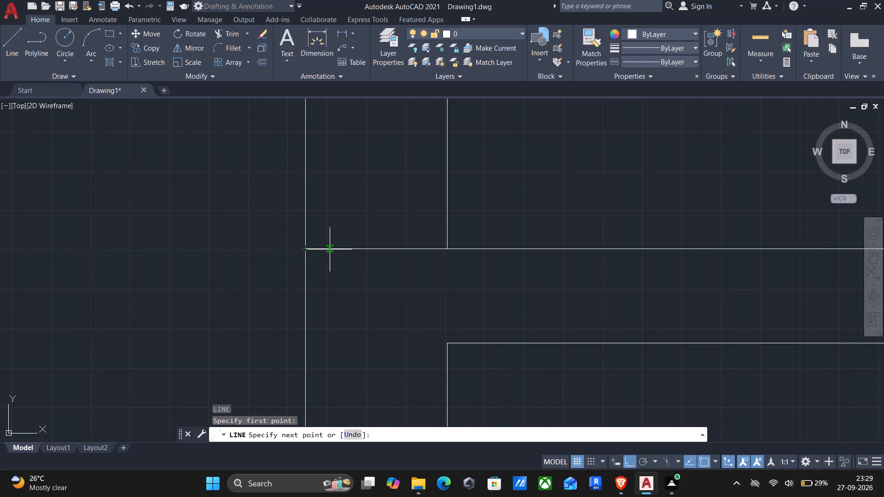
text(1")
key(Return)
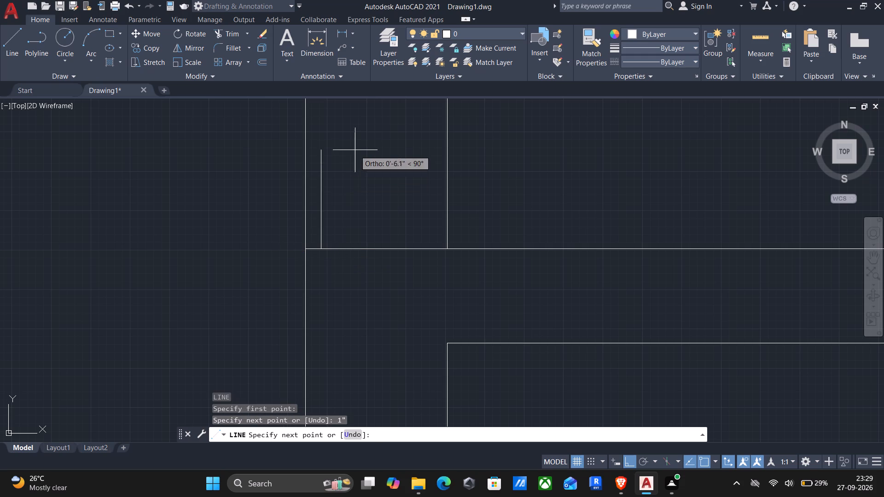
middle_drag(355, 144, 330, 268)
scroll(330, 268, down, 1)
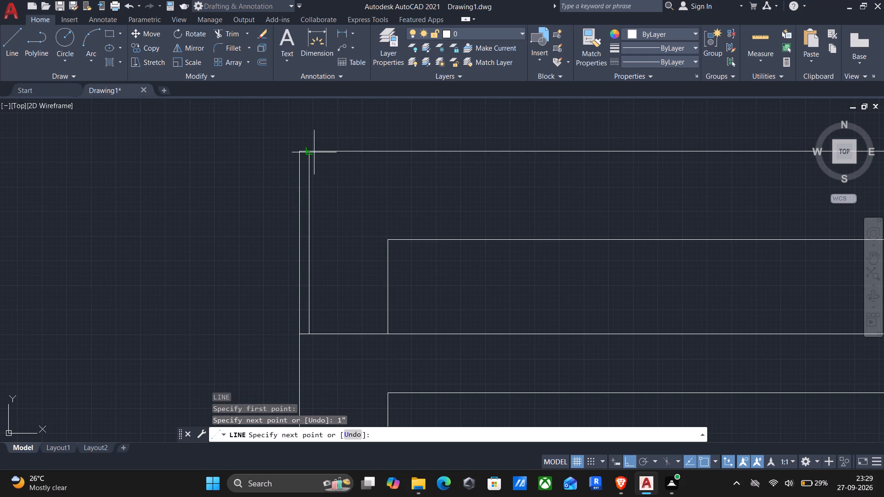
click(310, 152)
text(1")
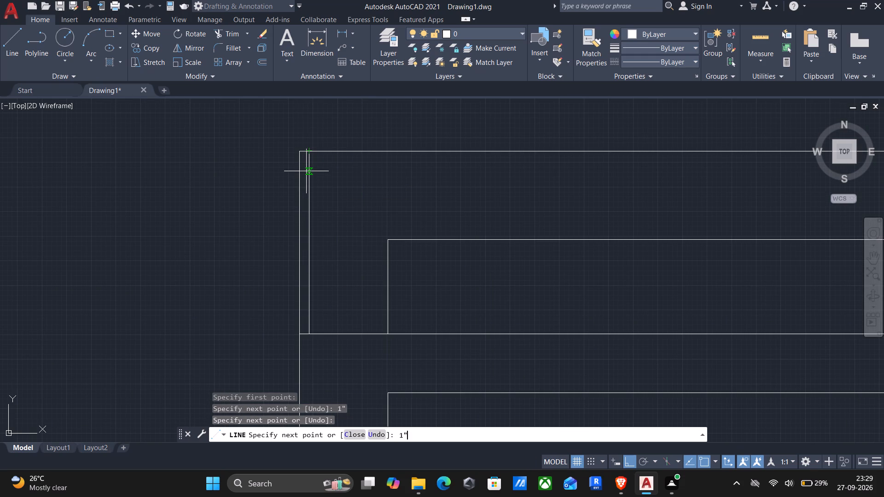
key(Return)
Continue the inset line horizontally along the top outer wall to just short of the balcony's left partition, about 19'-1" long.
middle_drag(411, 145, 229, 194)
scroll(225, 193, down, 1)
middle_drag(564, 220, 264, 210)
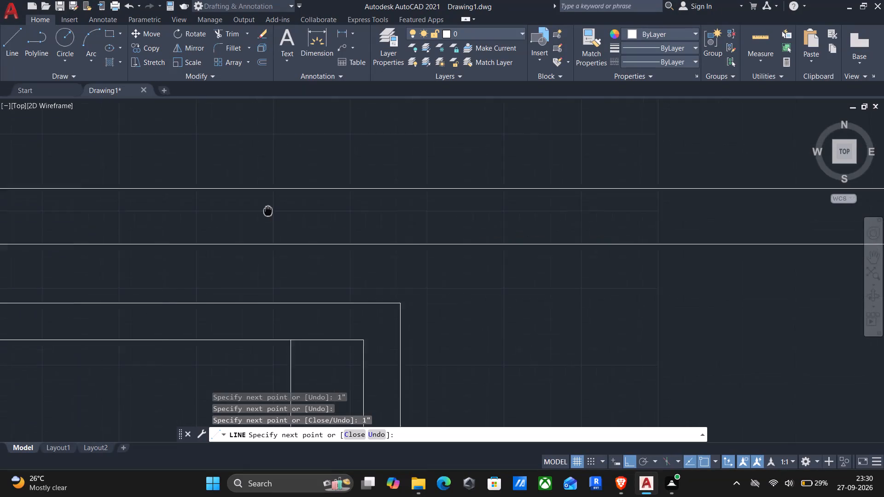
middle_drag(264, 210, 258, 208)
scroll(256, 208, down, 1)
middle_drag(563, 219, 297, 230)
scroll(298, 230, down, 2)
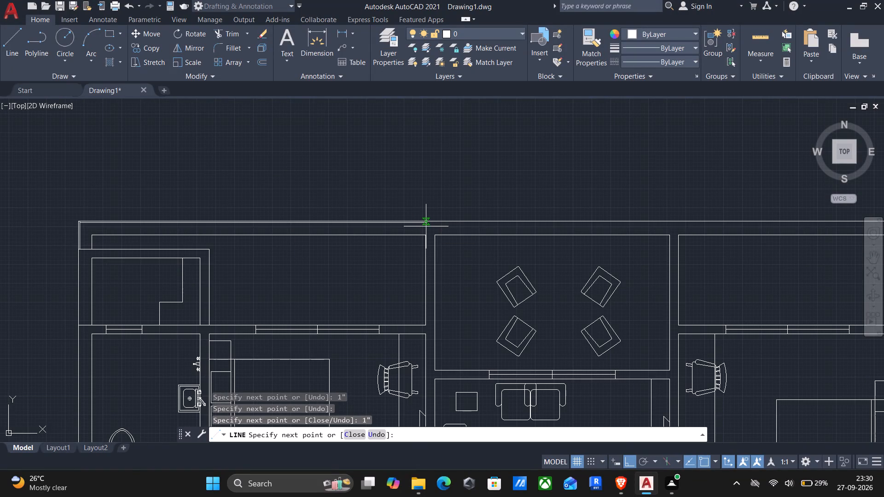
scroll(421, 225, up, 3)
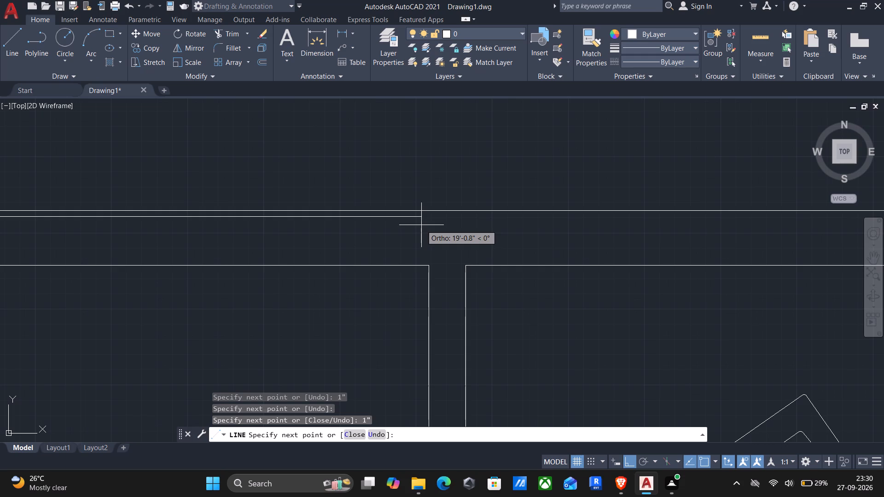
click(421, 225)
key(Escape)
Extend the partition lines on both sides of the four-chair balcony up to the top outer wall line.
text(ex)
key(Return)
drag(518, 324, 327, 306)
scroll(500, 355, down, 1)
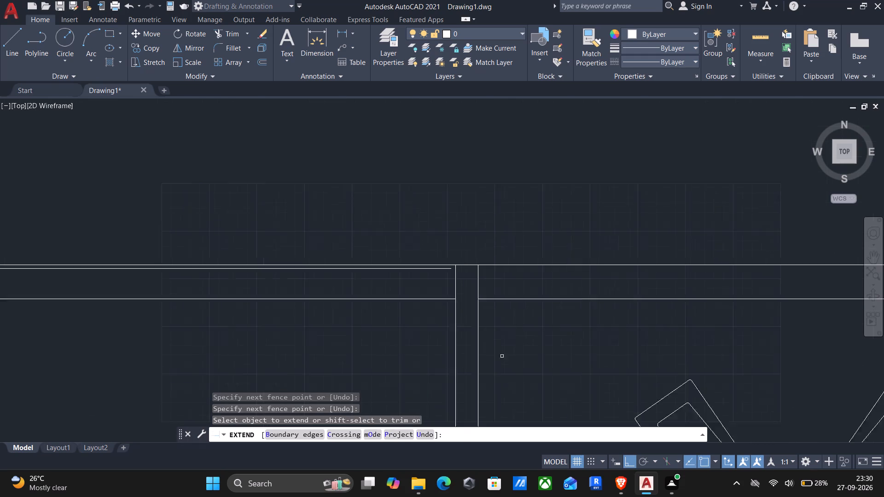
scroll(504, 357, down, 1)
middle_drag(516, 357, 264, 317)
middle_drag(393, 323, 275, 300)
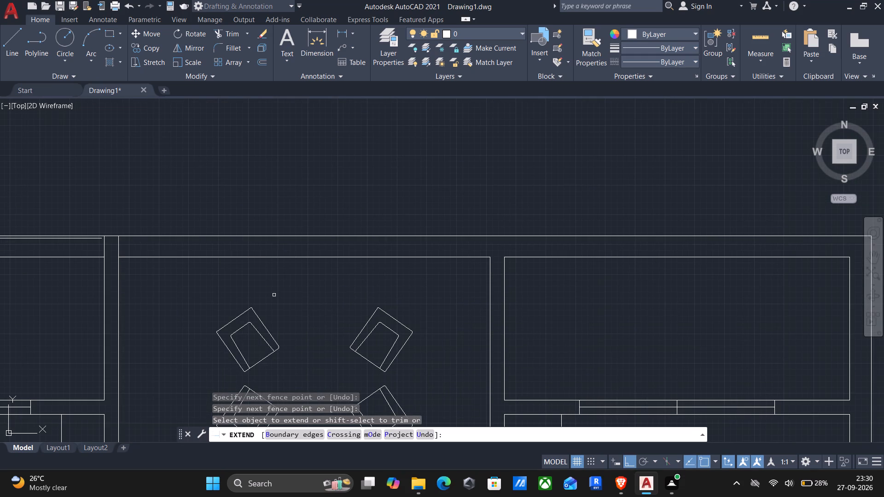
drag(545, 278, 407, 283)
key(Escape)
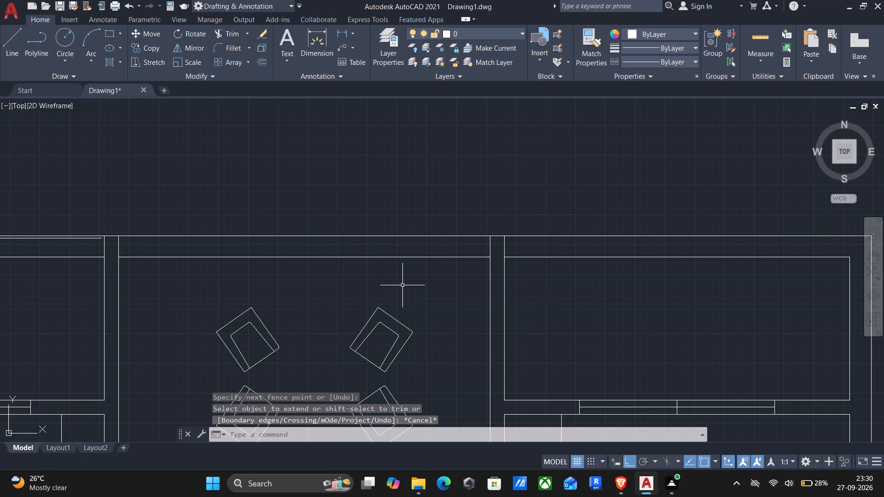
Draw the inset outline's right end: 1" left from the balcony's left partition at the inner wall line, then vertically up to the long inset line.
key(l)
key(Return)
middle_drag(280, 280, 444, 281)
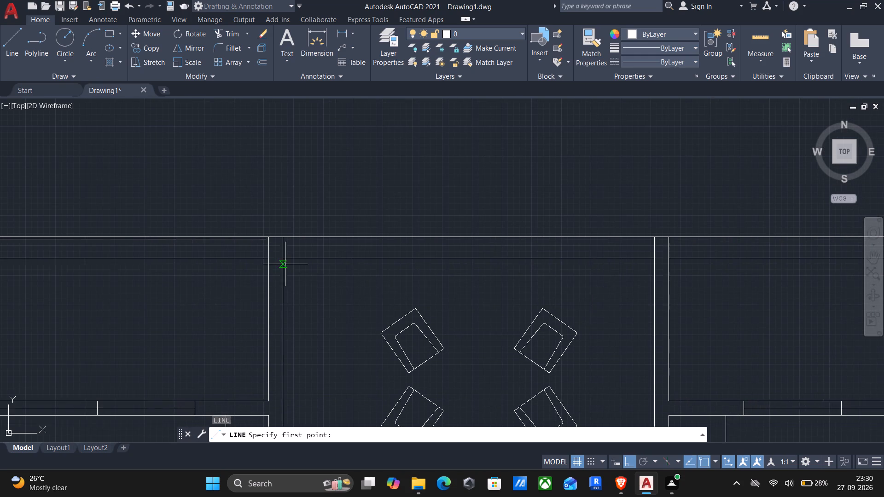
scroll(265, 263, up, 3)
click(273, 244)
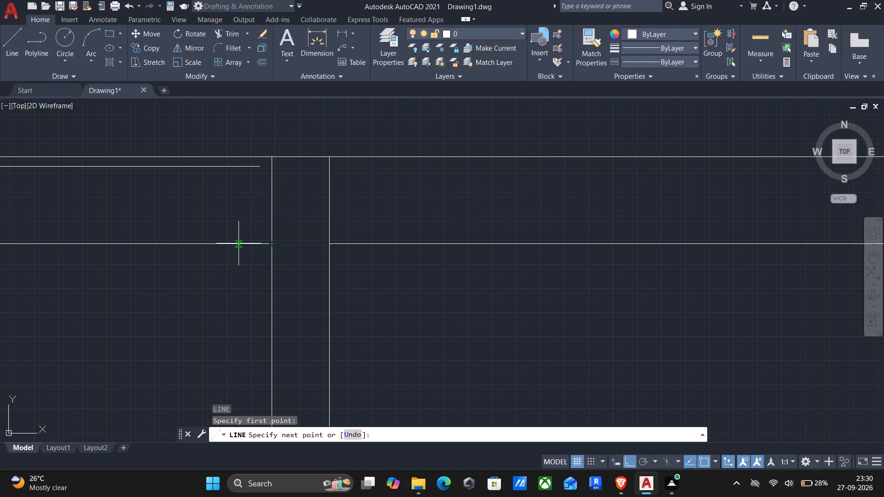
key(1)
key(shift+quotedbl)
key(Return)
scroll(262, 175, up, 2)
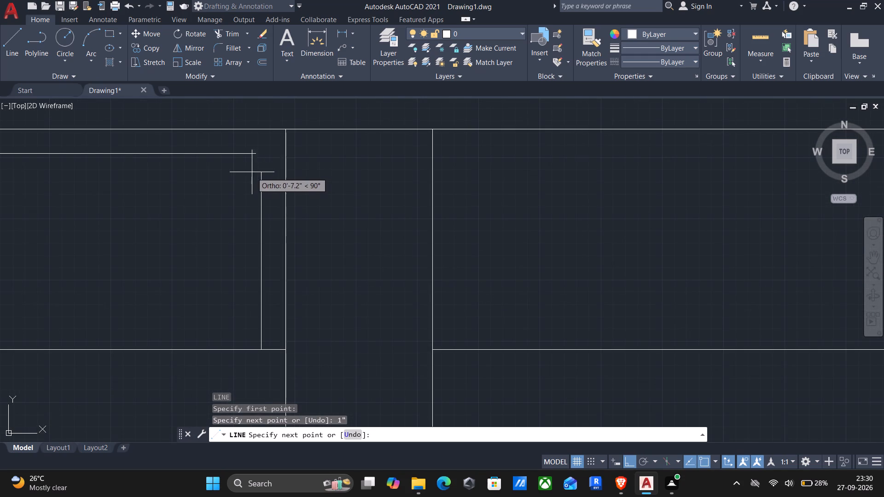
click(263, 157)
key(Return)
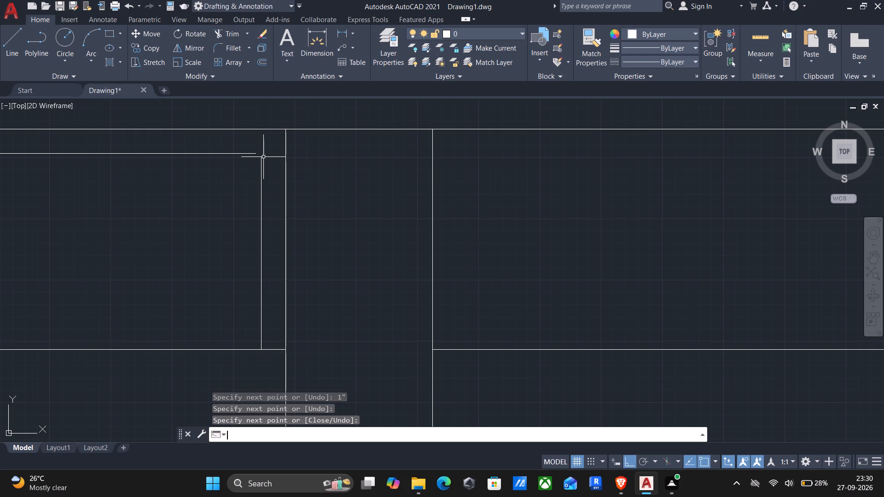
Fillet the new vertical end line with the long inset line at zero radius to close the right corner.
key(f)
key(Return)
click(262, 180)
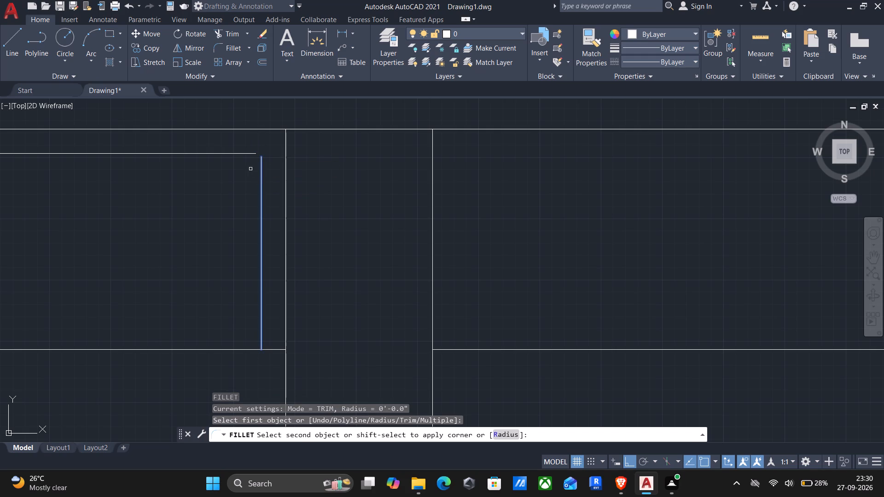
click(231, 154)
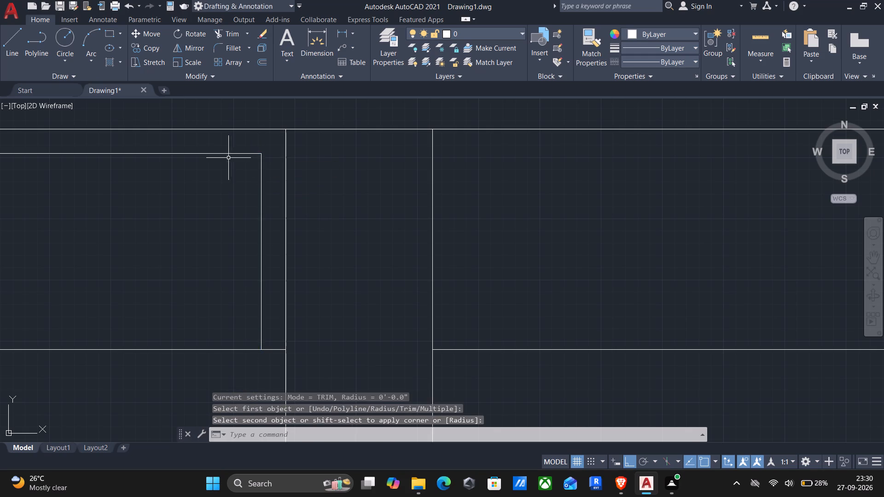
Fillet the inset outline's left vertical line with its long horizontal line at zero radius.
scroll(209, 203, down, 2)
middle_drag(209, 209, 533, 225)
scroll(529, 225, down, 2)
middle_drag(280, 252, 633, 273)
scroll(632, 273, down, 3)
scroll(426, 281, up, 1)
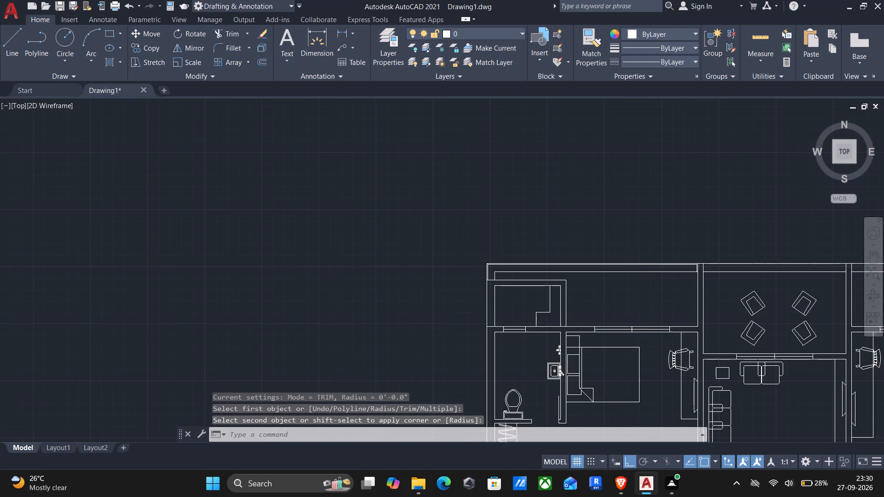
scroll(426, 281, up, 1)
middle_drag(576, 275, 509, 332)
scroll(514, 318, up, 3)
key(Return)
scroll(481, 297, up, 1)
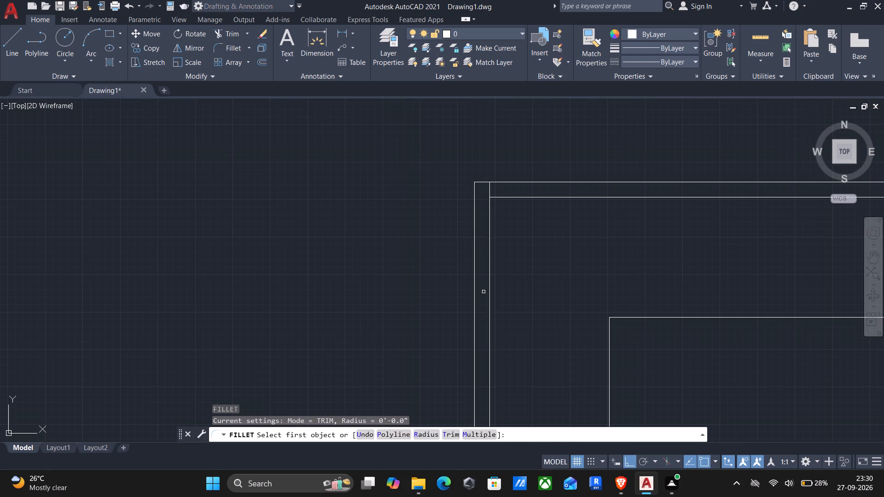
click(489, 283)
click(513, 198)
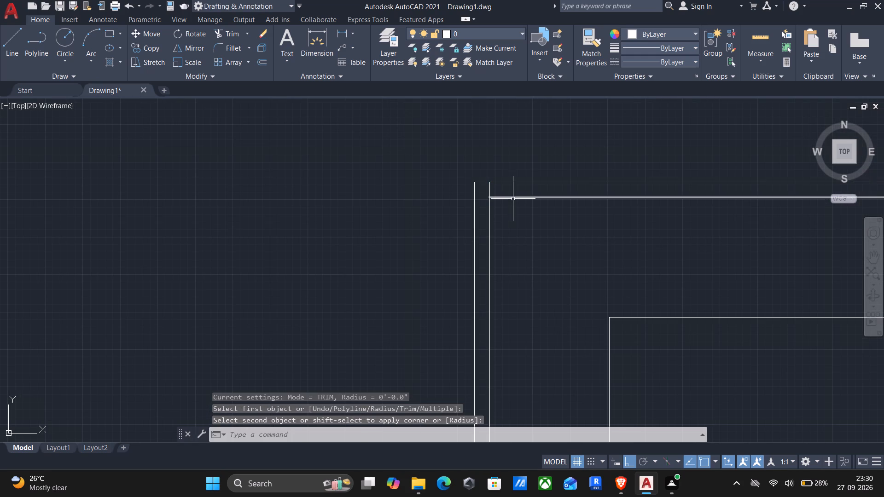
Erase the leftover 1" vertical segment above the inset outline's left corner.
scroll(511, 205, down, 1)
scroll(495, 195, up, 2)
click(497, 193)
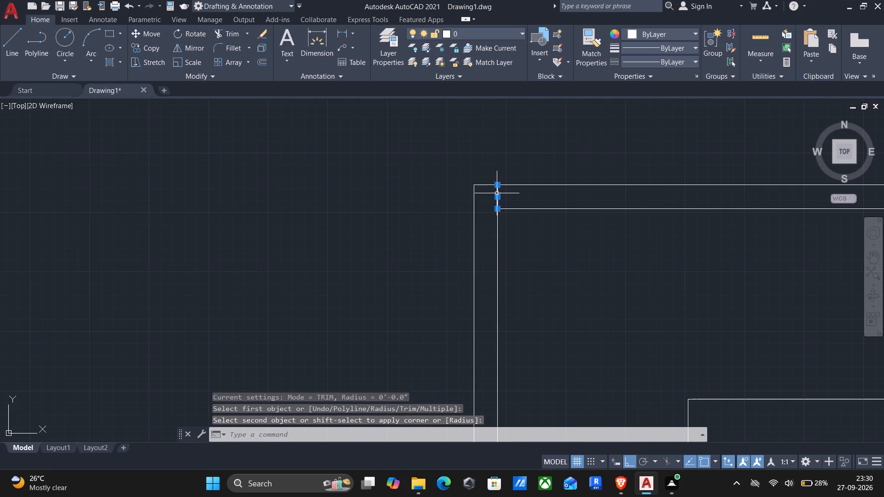
key(Delete)
Join the inset outline's left vertical, long horizontal and right vertical lines into one polyline.
scroll(399, 230, down, 1)
middle_drag(459, 276, 397, 225)
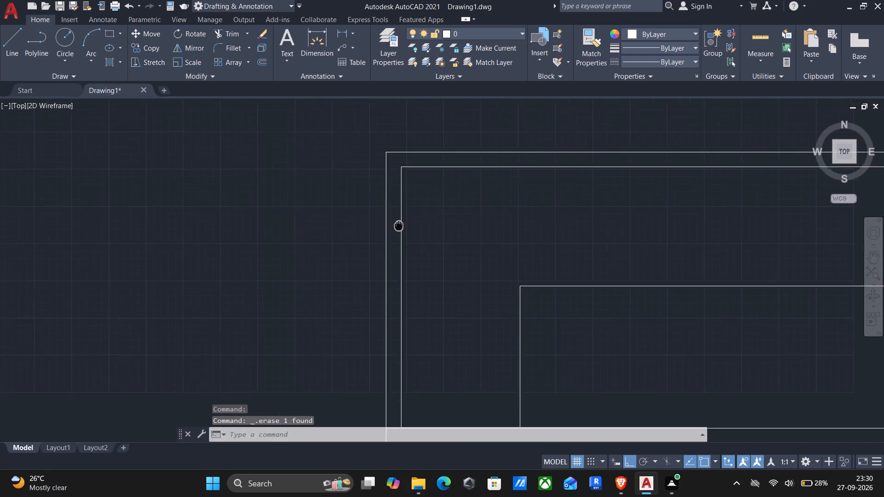
scroll(391, 220, down, 1)
click(399, 264)
click(394, 254)
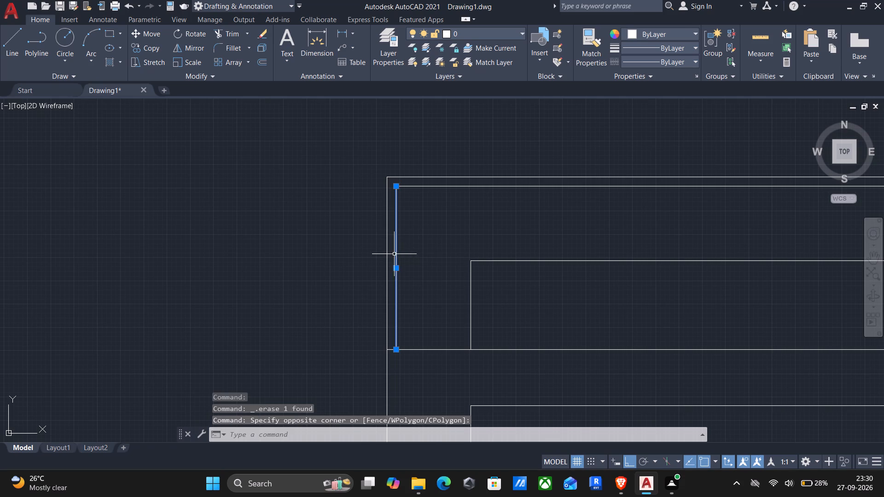
click(468, 220)
click(445, 185)
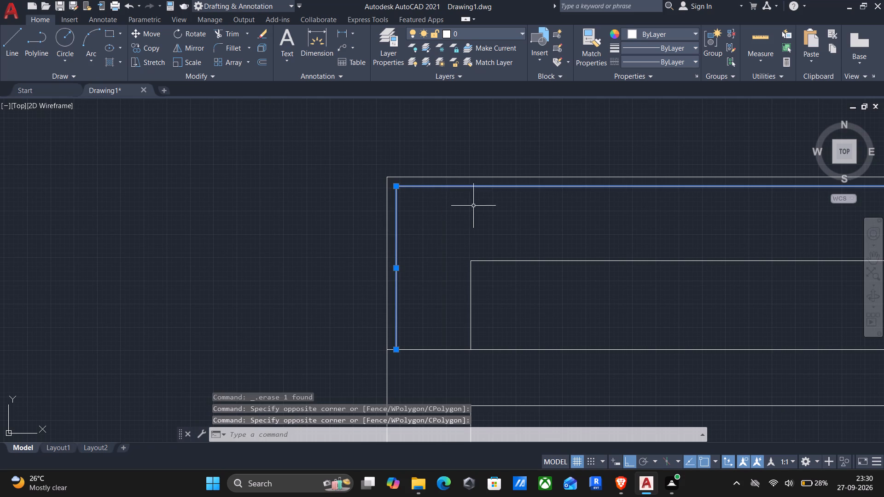
middle_drag(474, 207, 284, 250)
scroll(281, 250, down, 1)
middle_drag(597, 277, 223, 268)
scroll(224, 268, down, 1)
middle_drag(816, 276, 477, 295)
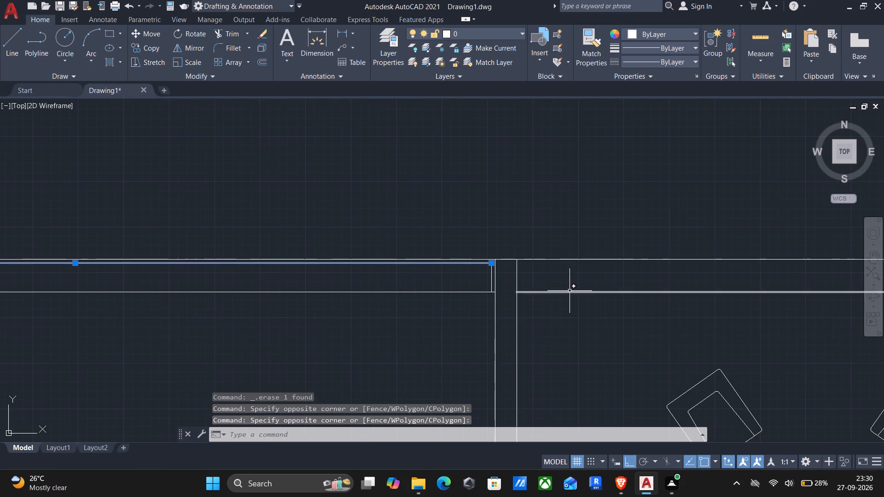
scroll(491, 274, up, 3)
click(489, 276)
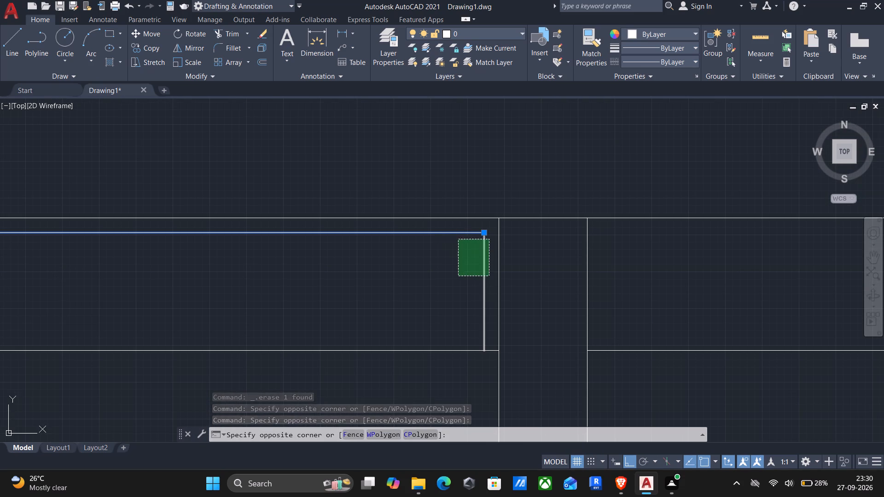
click(458, 239)
scroll(431, 269, down, 1)
middle_drag(431, 272, 723, 285)
key(j)
key(Return)
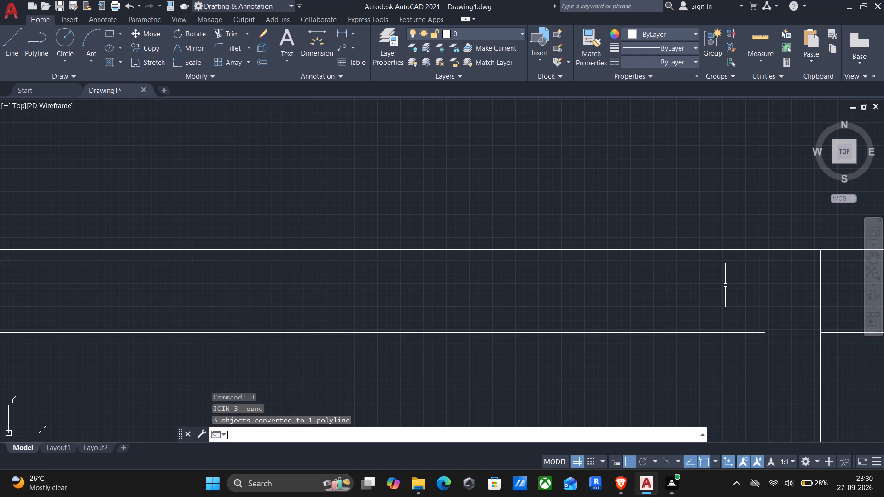
Offset the joined inset outline inward by a picked distance of about 6.9", toward the inner wall line.
key(o)
key(Return)
drag(628, 264, 628, 259)
drag(611, 323, 611, 322)
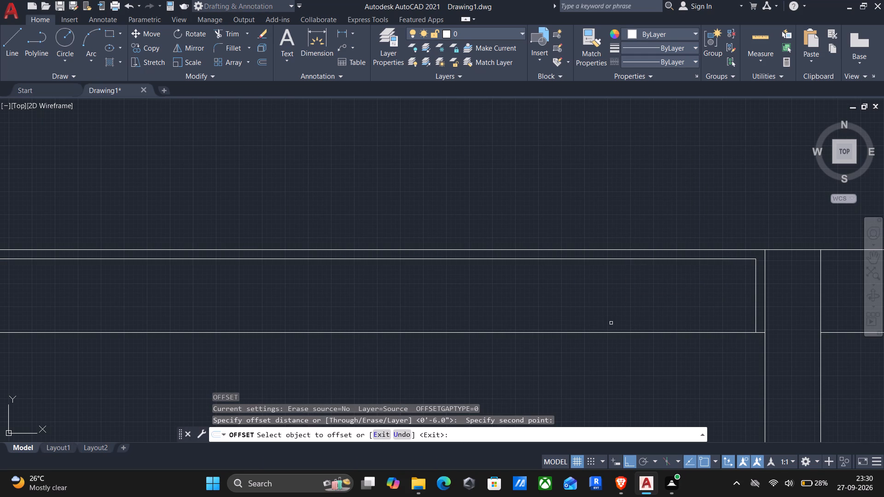
drag(611, 322, 614, 305)
click(593, 258)
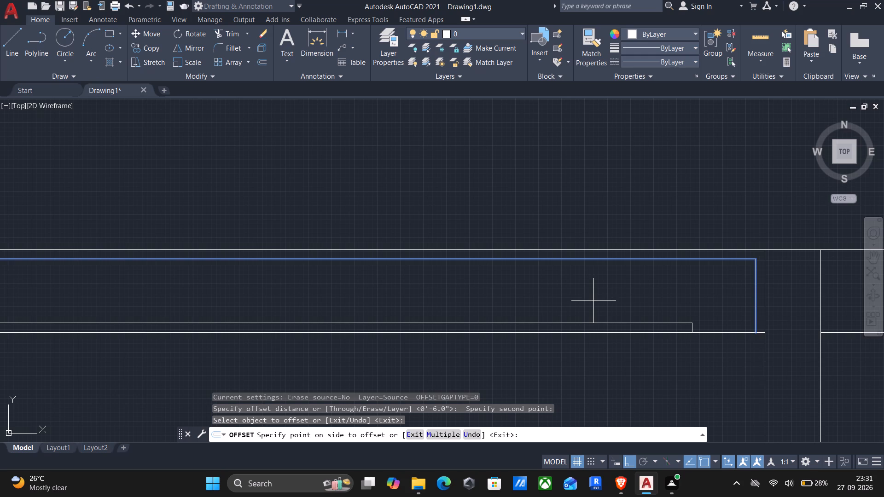
scroll(593, 301, down, 2)
middle_drag(598, 314, 772, 289)
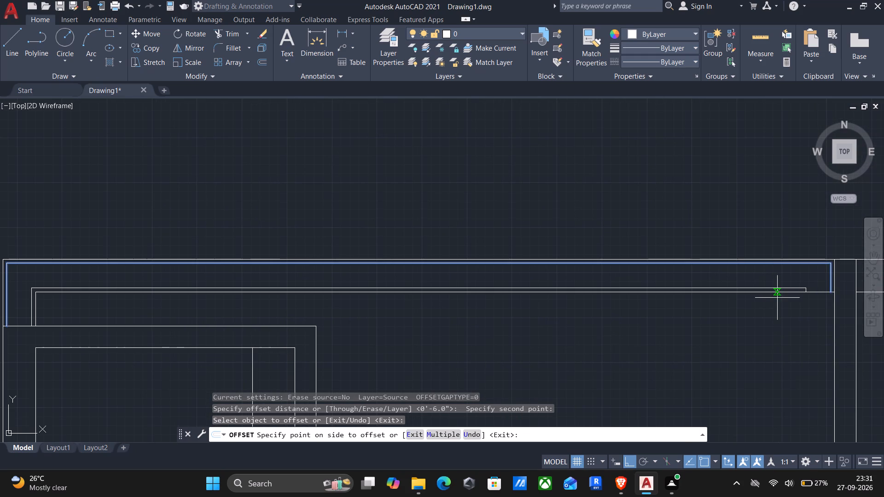
click(777, 298)
middle_drag(777, 322, 601, 334)
scroll(625, 308, up, 3)
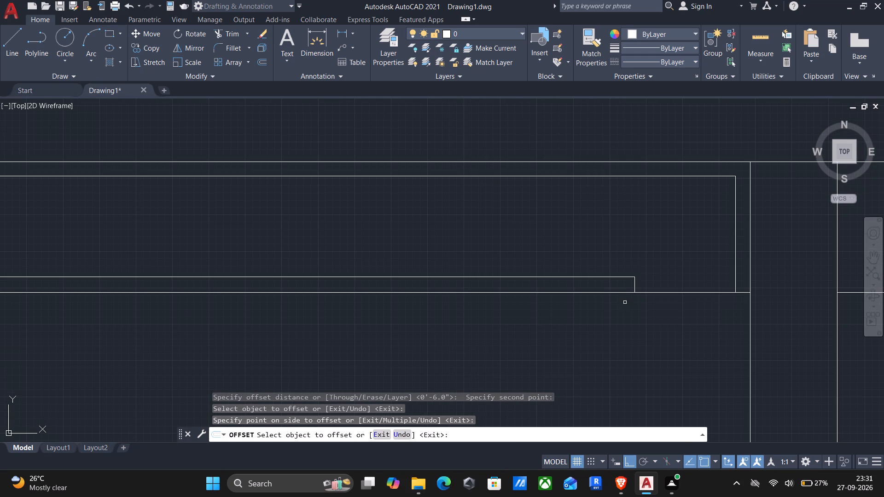
key(Escape)
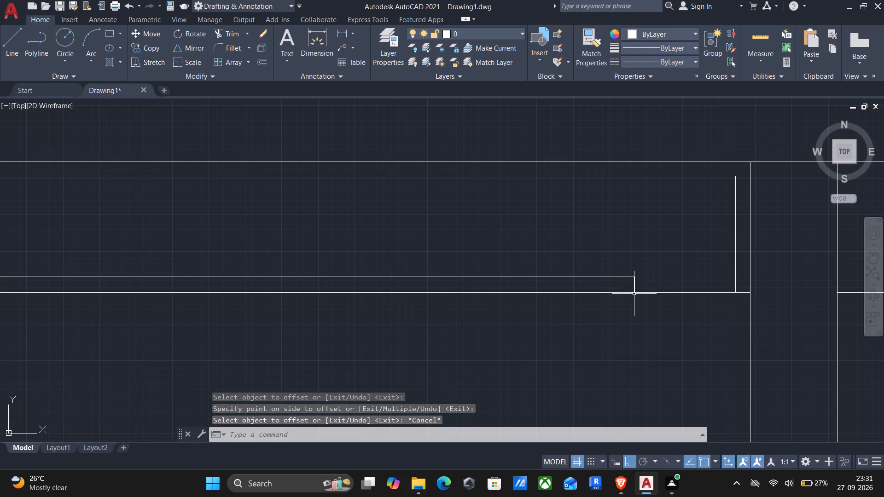
Explode the inner offset polyline and erase its short vertical segment at the right end.
click(634, 282)
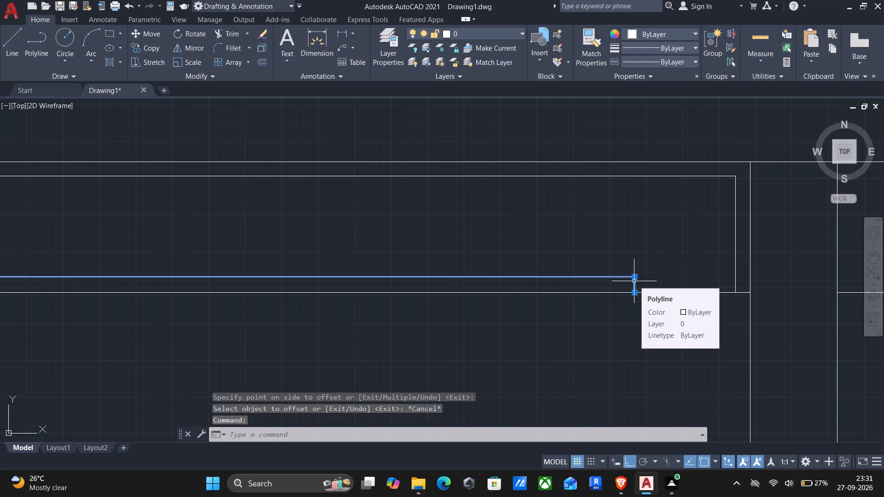
key(x)
key(Return)
scroll(638, 284, up, 2)
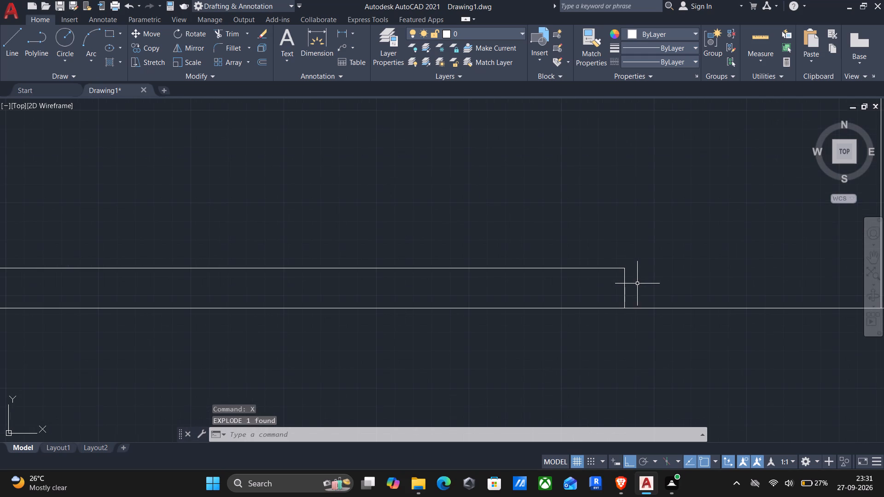
click(636, 285)
click(594, 288)
key(Delete)
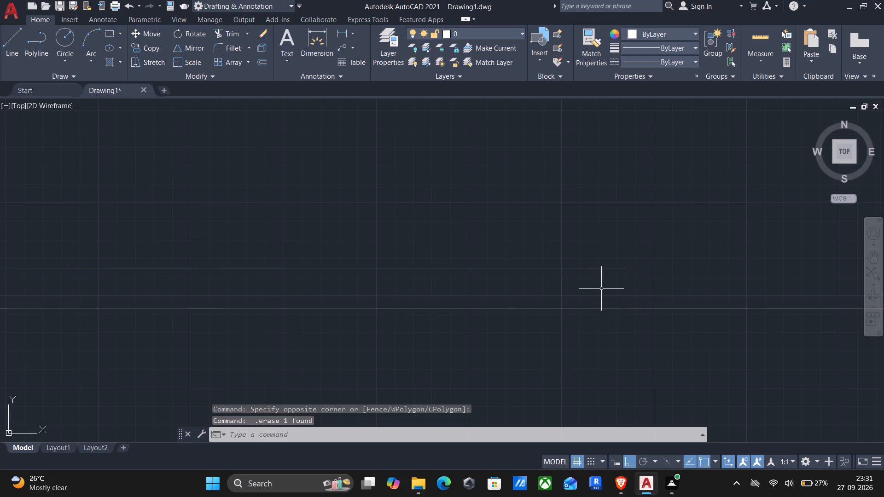
Draw a horizontal line from the inner offset line's open right end to the inset outline's right vertical line.
key(l)
key(Return)
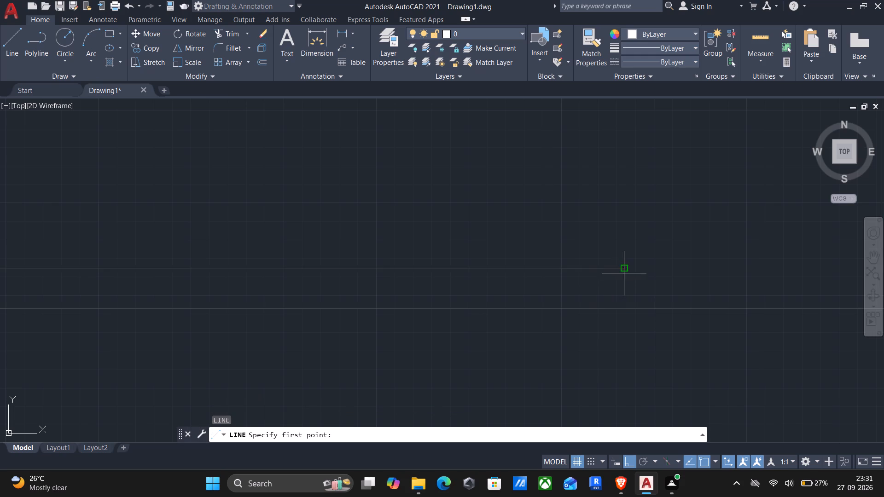
click(623, 271)
middle_drag(615, 282, 377, 261)
scroll(372, 260, down, 2)
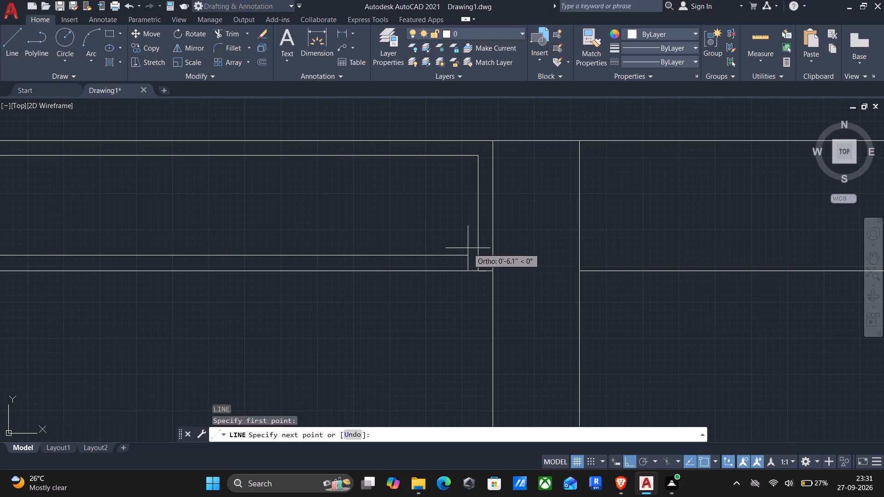
click(479, 255)
key(Return)
scroll(477, 260, down, 2)
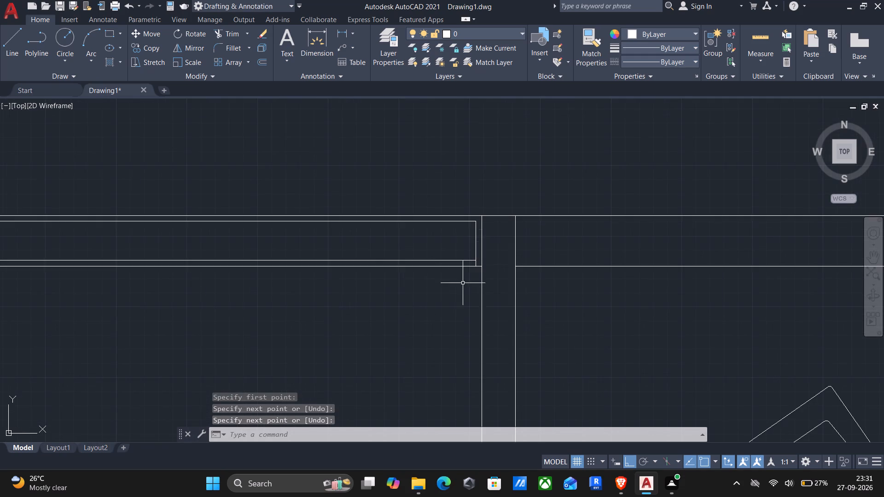
Draw a line 1" down from the balcony's top-left corner at the outer wall, then horizontally to the balcony's right partition.
middle_drag(460, 289, 520, 289)
scroll(492, 285, down, 2)
middle_drag(483, 307, 383, 273)
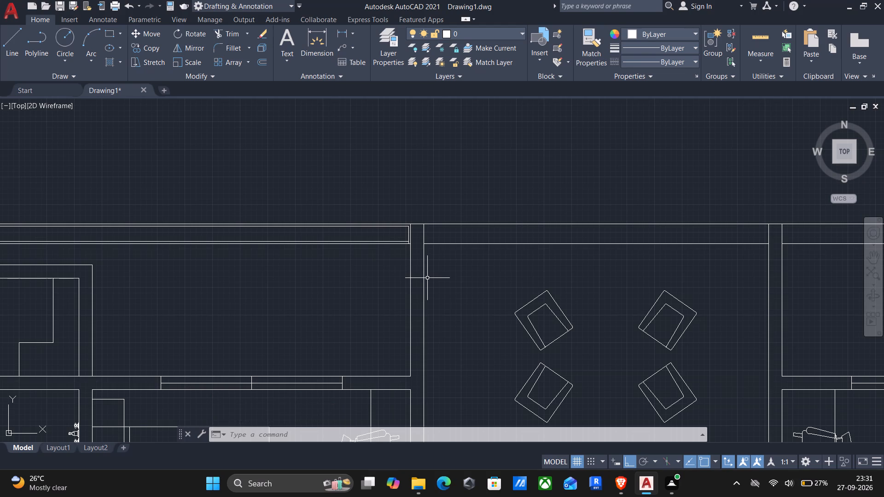
scroll(406, 230, up, 1)
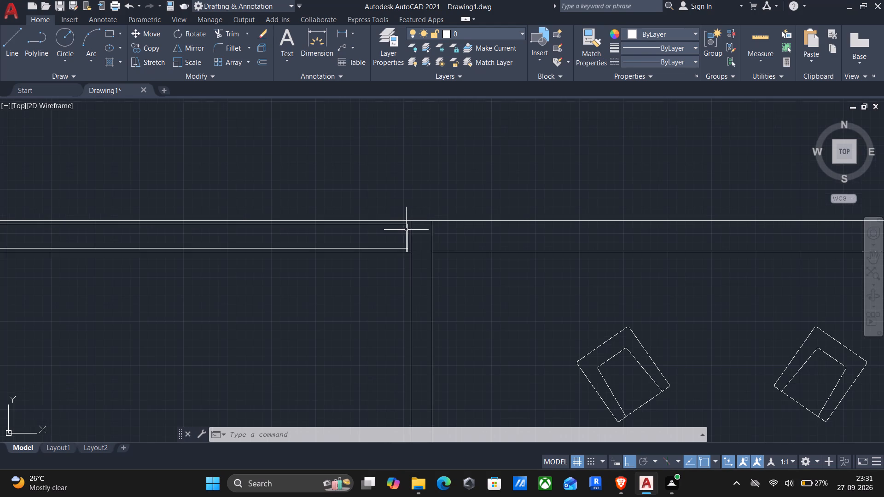
key(semicolon)
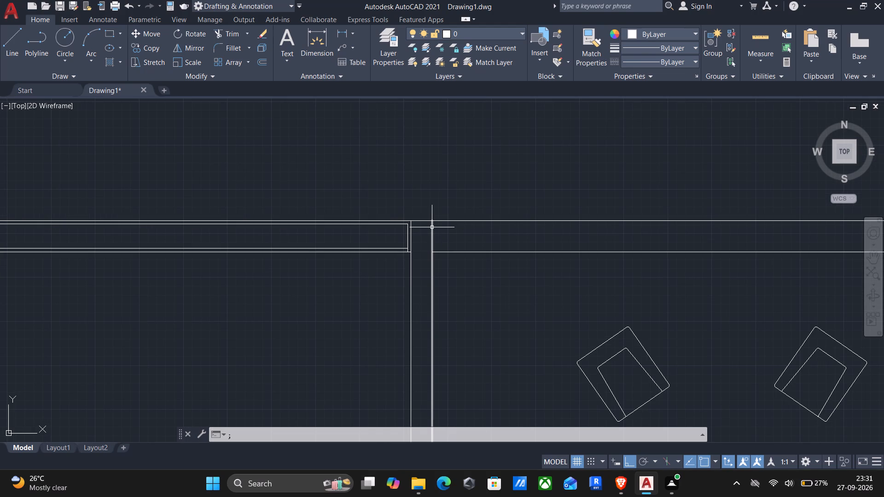
key(BackSpace)
key(BackSpace)
key(l)
key(Return)
scroll(437, 206, up, 2)
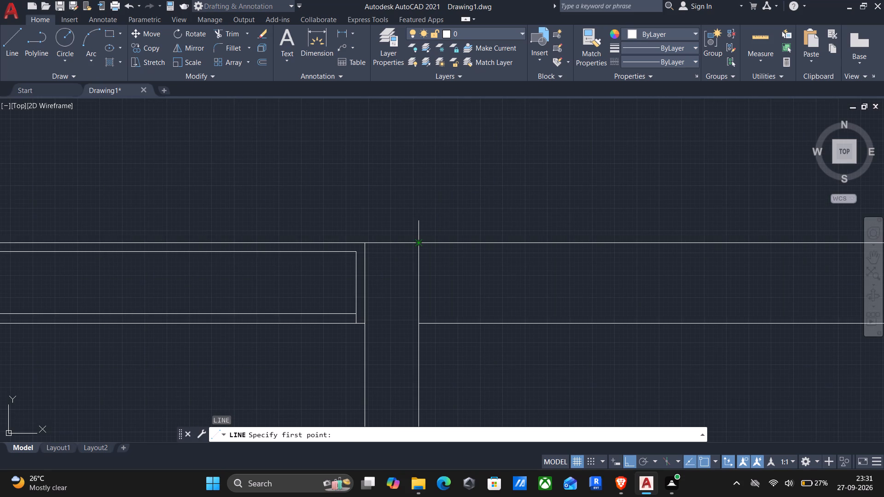
click(419, 244)
key(1)
key(shift+quotedbl)
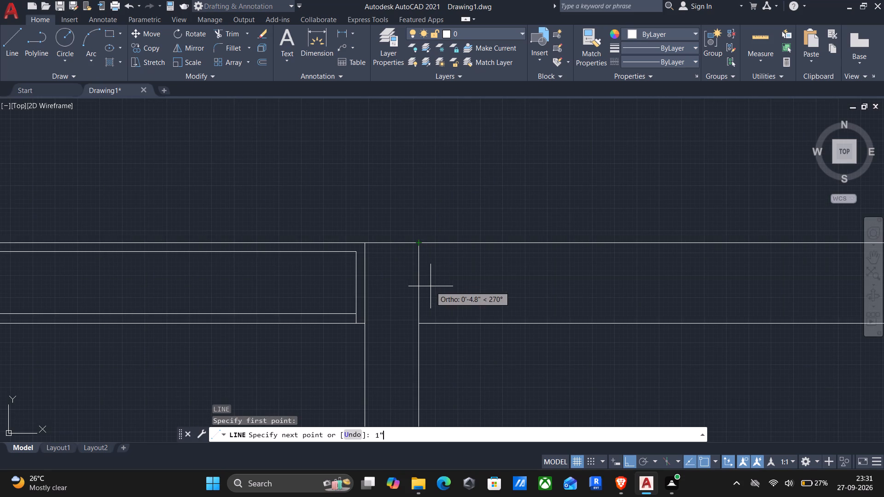
key(Return)
scroll(436, 288, down, 1)
middle_drag(501, 284, 313, 245)
scroll(317, 247, down, 2)
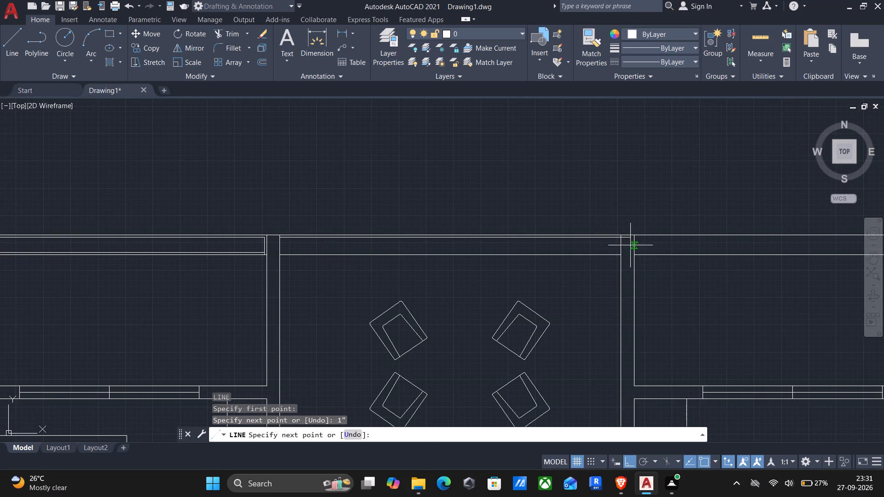
scroll(624, 244, up, 4)
click(589, 199)
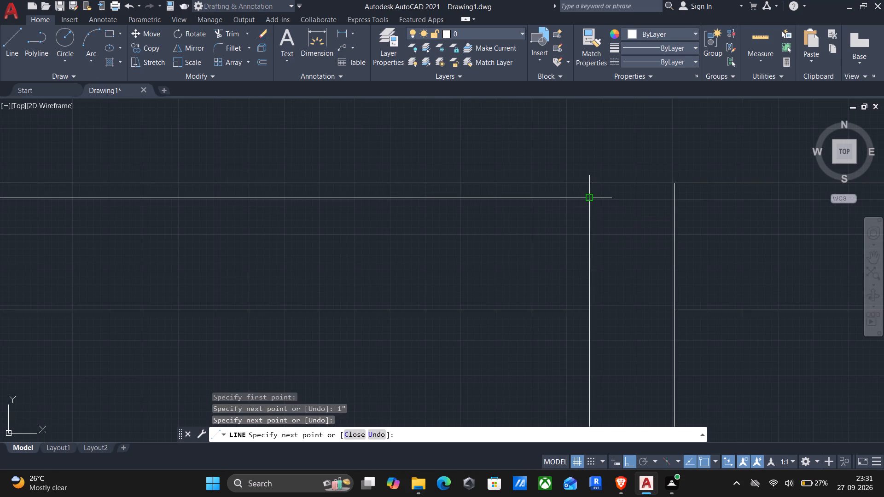
key(Return)
Offset the balcony's horizontal inset line down toward the inner wall line by a picked distance, entering 5'10" for the side point.
click(564, 216)
click(536, 194)
key(o)
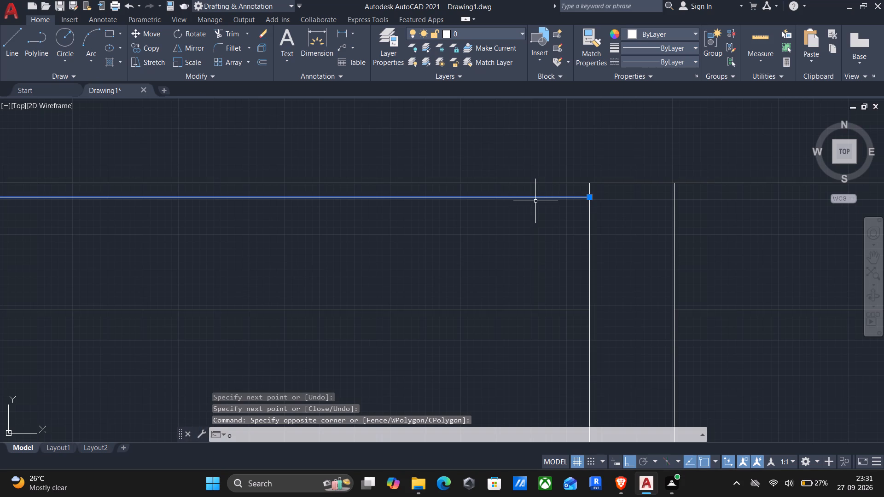
key(Return)
click(511, 195)
click(478, 268)
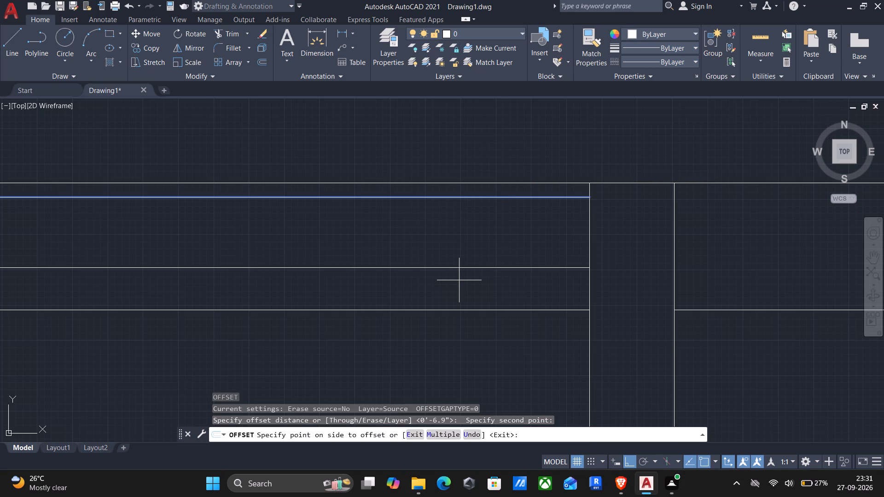
key(5)
key(apostrophe)
text(10")
key(Return)
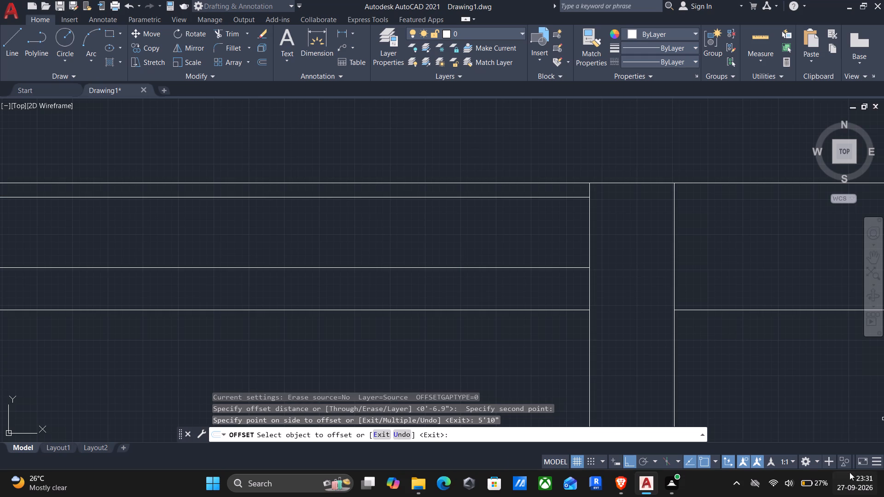
Offset the balcony's horizontal inset line once more, entering 8'10" for the side point.
click(456, 198)
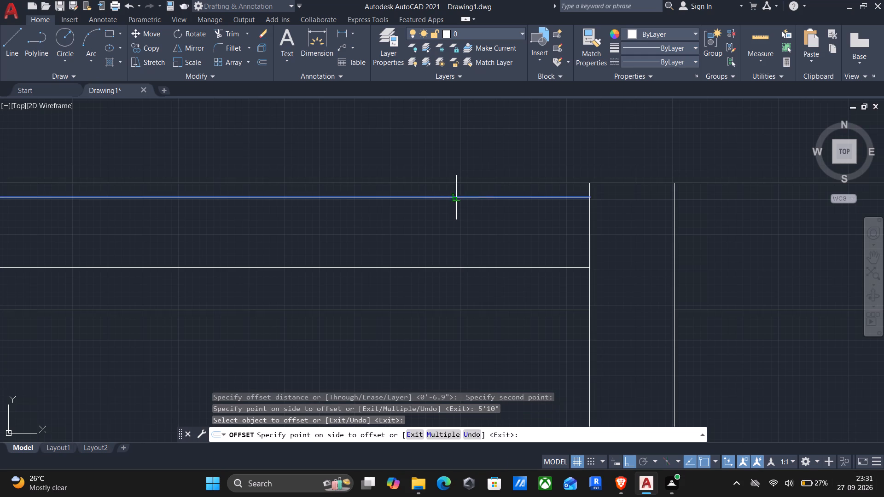
key(8)
key(apostrophe)
text(11)
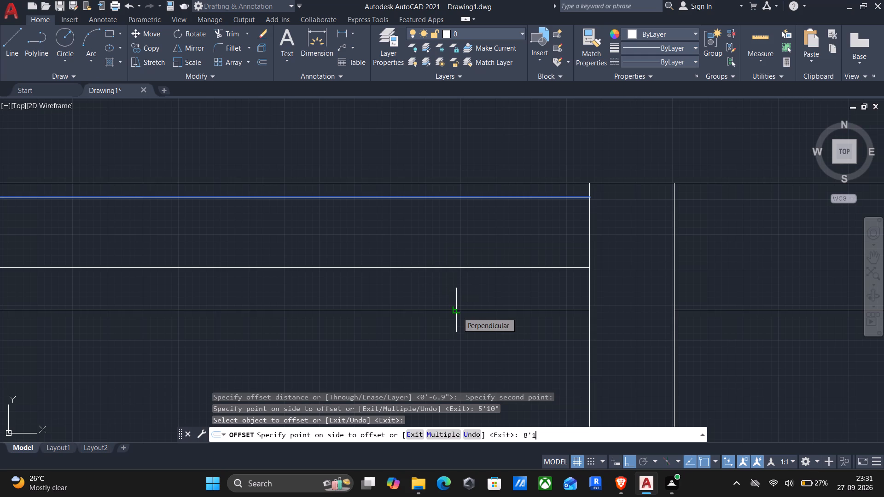
key(BackSpace)
text(10)
key(BackSpace)
key(BackSpace)
key(BackSpace)
text(10")
key(Return)
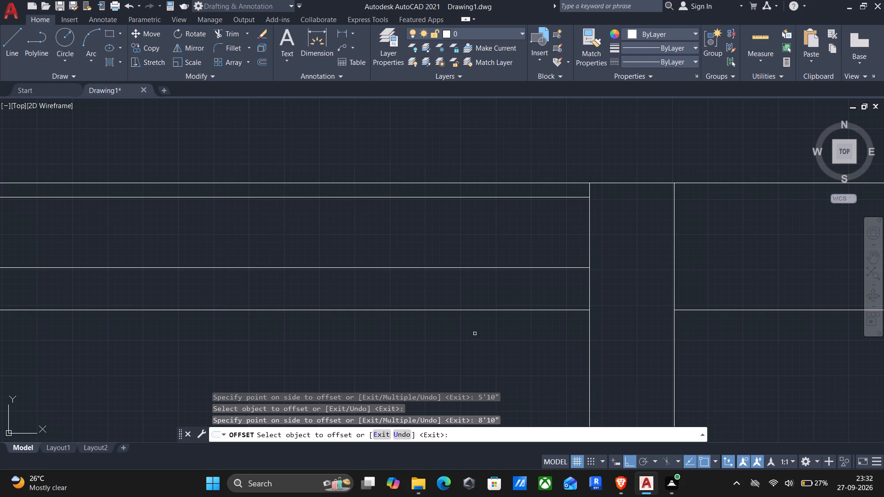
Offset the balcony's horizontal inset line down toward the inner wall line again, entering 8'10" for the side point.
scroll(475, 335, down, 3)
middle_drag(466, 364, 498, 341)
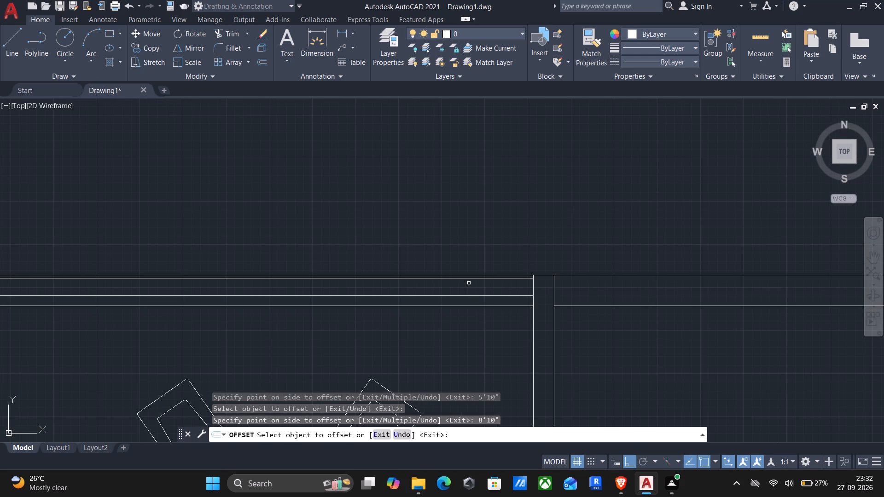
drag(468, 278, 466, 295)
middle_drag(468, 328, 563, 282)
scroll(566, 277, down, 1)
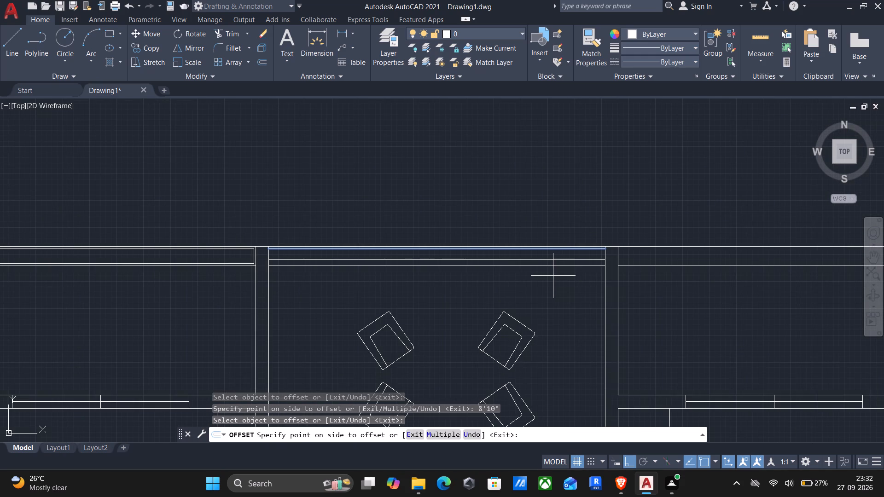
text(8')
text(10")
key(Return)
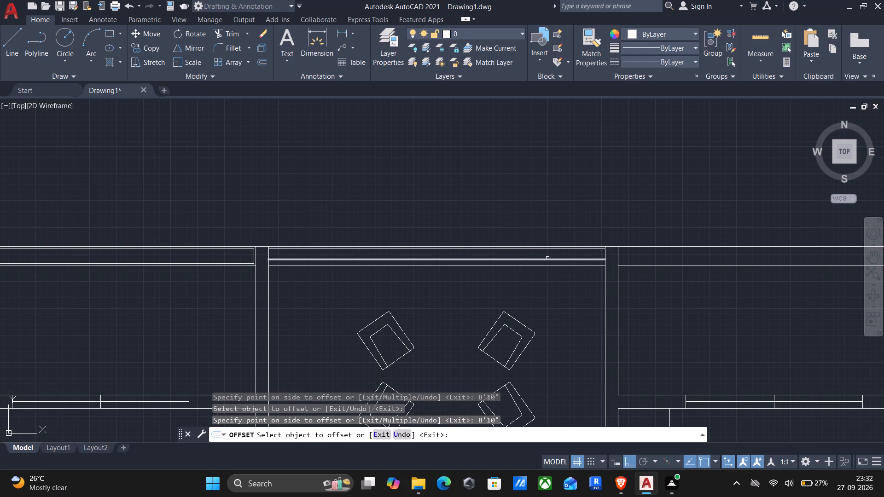
Measure the spacing between the balcony's offset line and the inner wall line.
click(756, 46)
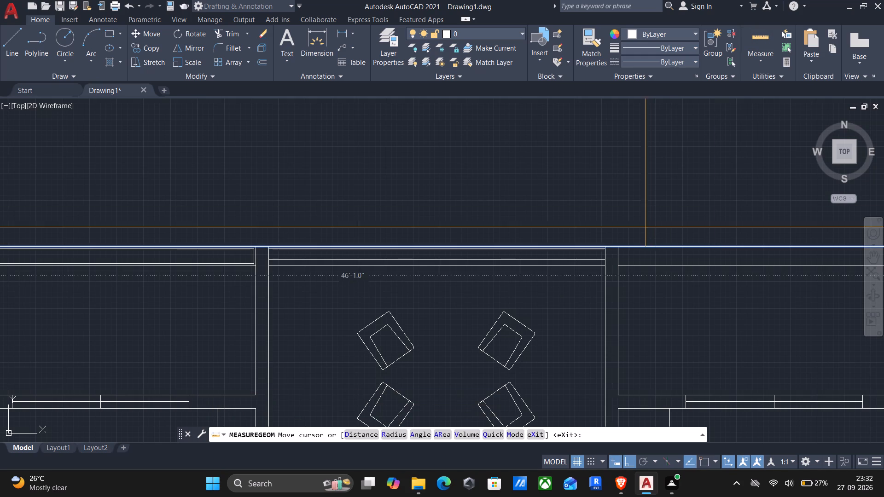
scroll(587, 258, up, 2)
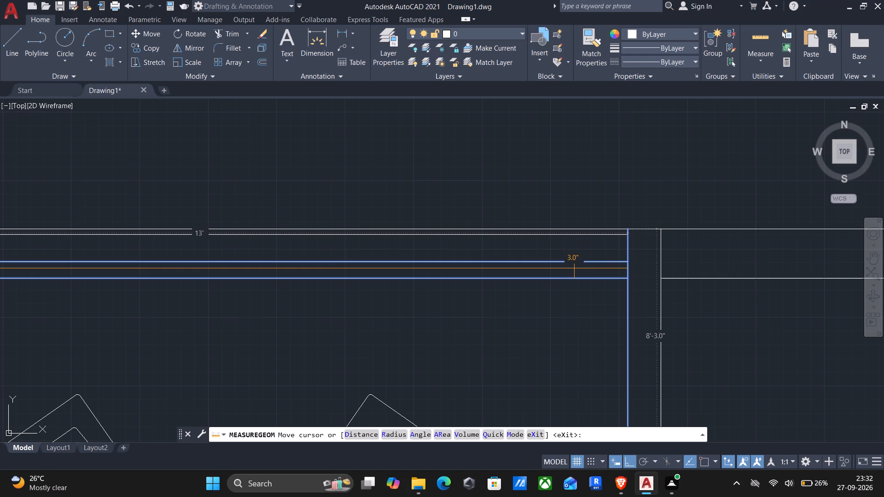
key(Escape)
Erase the overlapping offset lines between the balcony's top inset line and its inner wall line.
click(574, 270)
click(563, 259)
key(Delete)
Offset the balcony's inset line down by a picked distance of about 1'-1.8", entering 8.10" for the side point.
scroll(568, 289, down, 1)
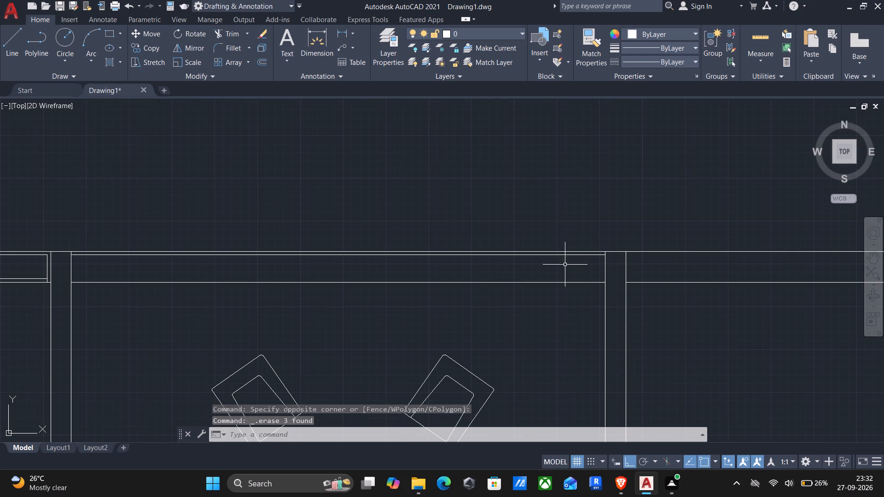
click(565, 254)
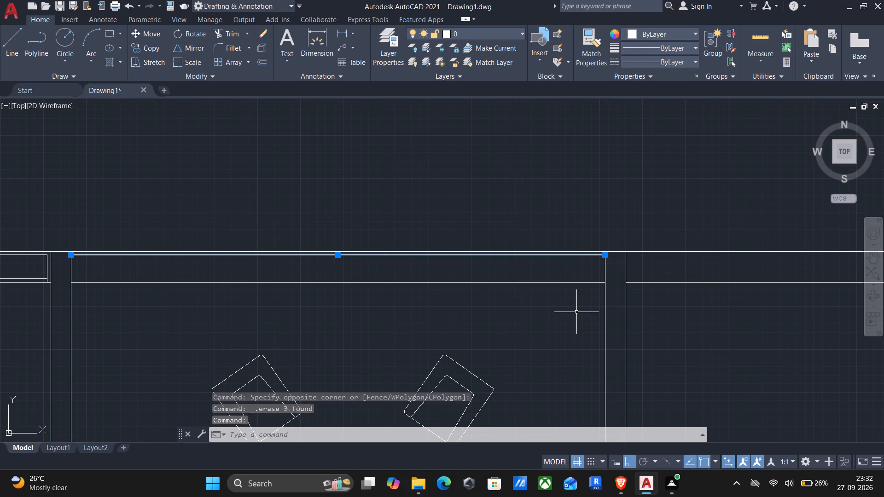
key(o)
key(Return)
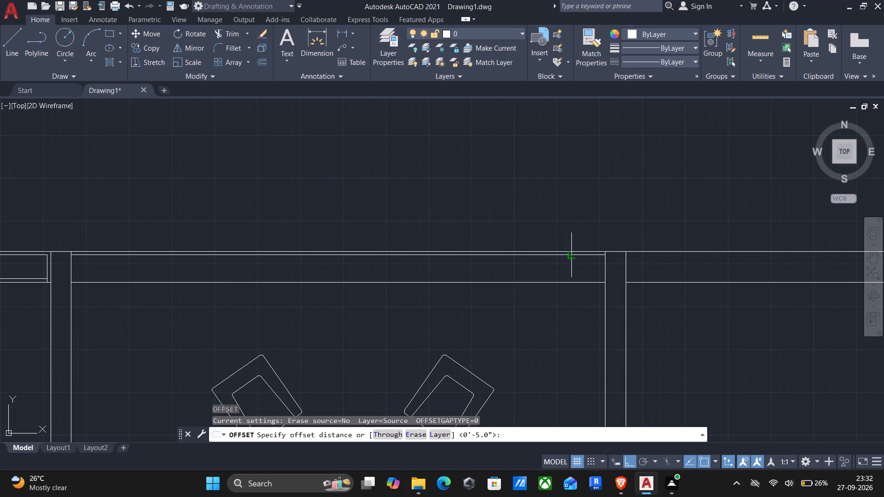
click(569, 255)
click(564, 302)
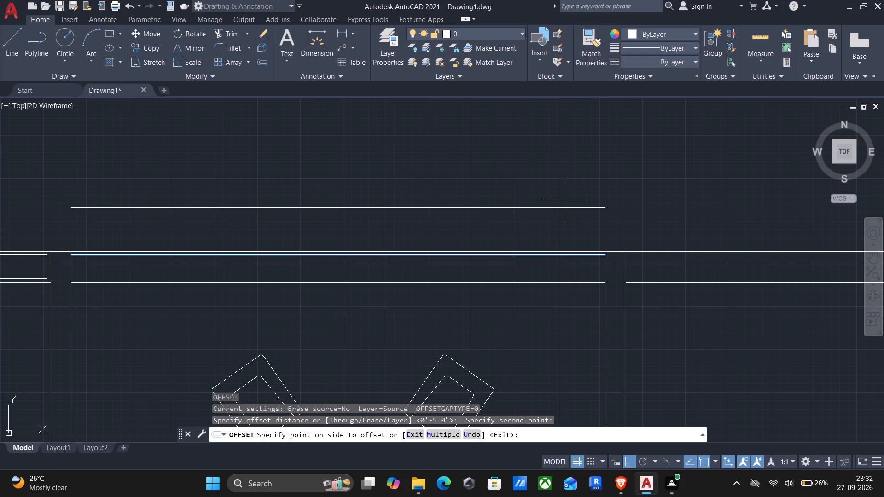
key(8)
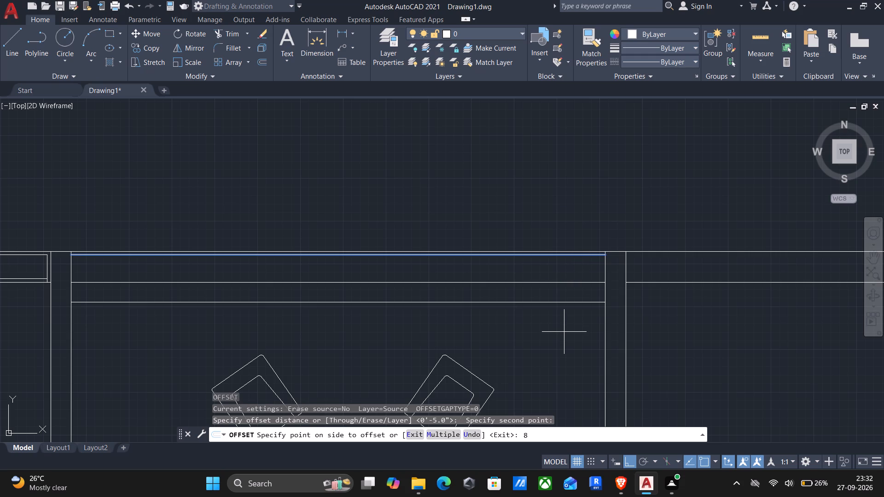
text(.10")
key(Return)
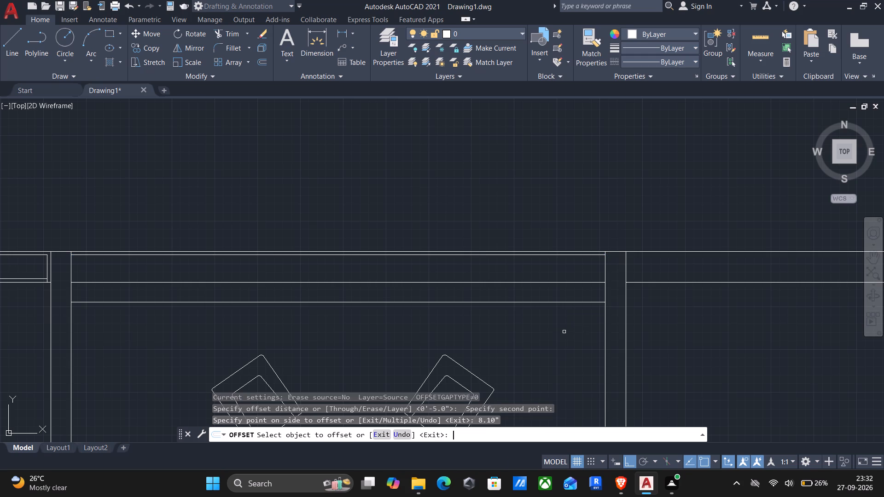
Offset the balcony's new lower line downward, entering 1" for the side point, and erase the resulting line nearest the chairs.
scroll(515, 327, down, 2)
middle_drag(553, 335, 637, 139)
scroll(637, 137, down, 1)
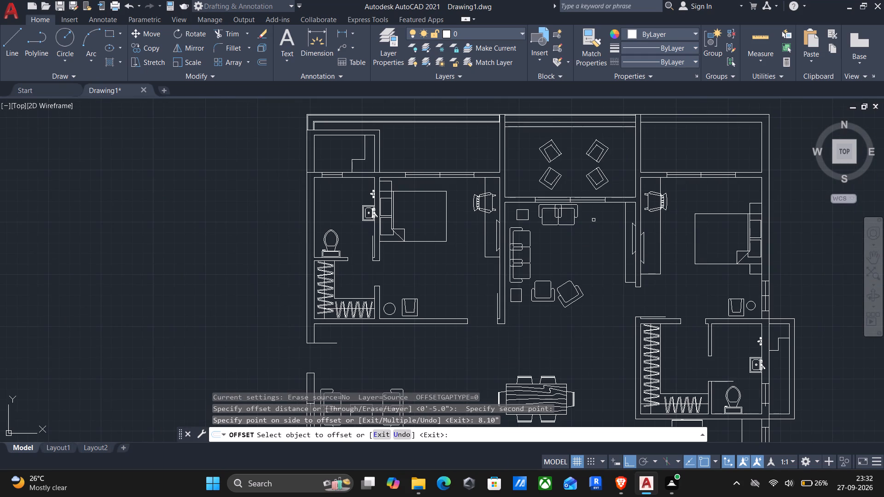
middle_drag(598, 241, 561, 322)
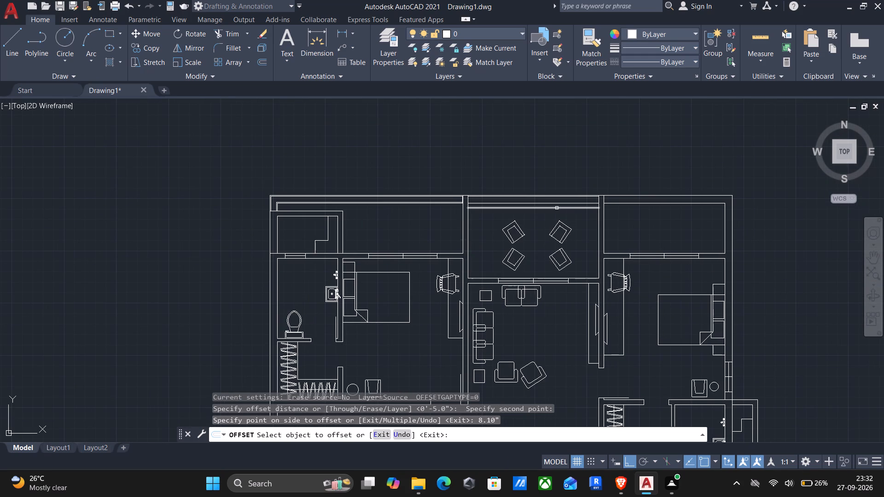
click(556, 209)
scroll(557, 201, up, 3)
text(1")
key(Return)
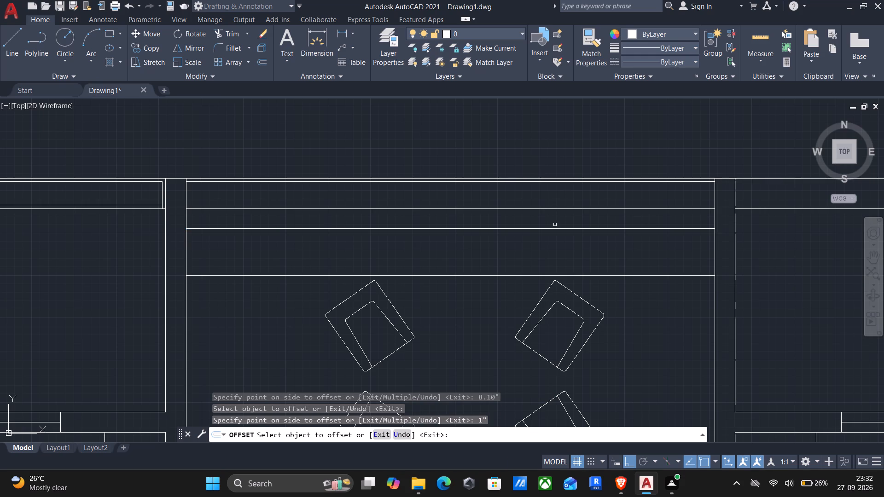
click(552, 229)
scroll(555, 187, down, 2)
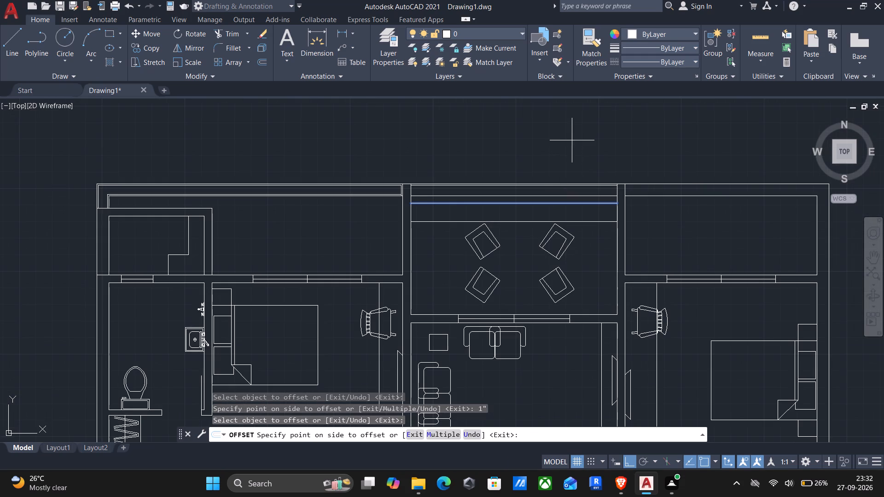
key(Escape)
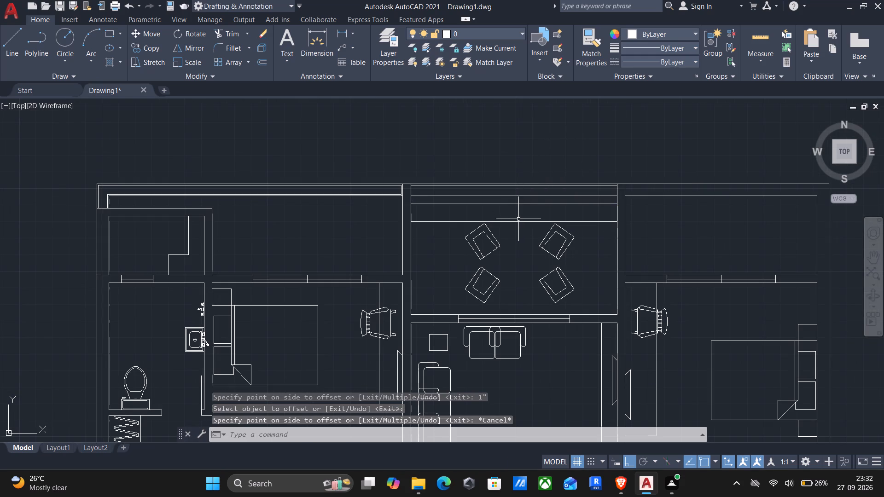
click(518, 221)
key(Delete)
Erase the balcony's inner wall line between the top inset line and the lower offset line.
scroll(523, 197, up, 2)
click(522, 190)
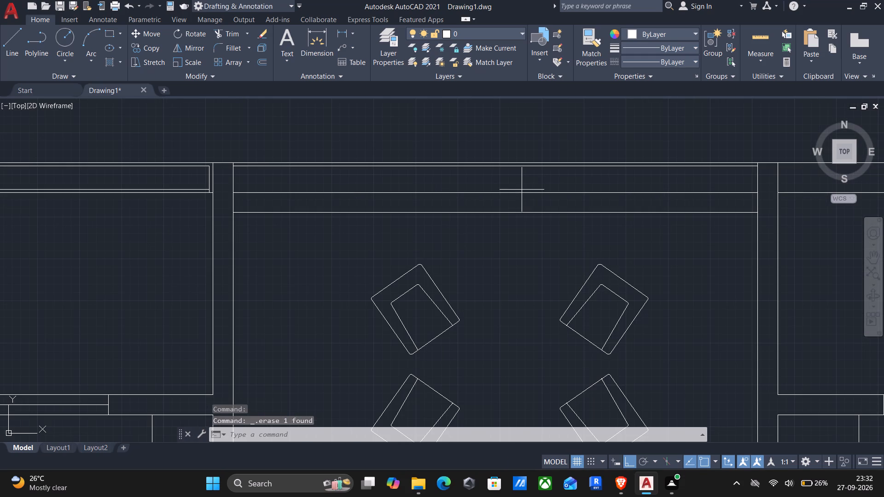
click(515, 198)
key(Delete)
With dynamic input on, offset the balcony's lower horizontal line 1" up toward the outer wall.
key(o)
key(Return)
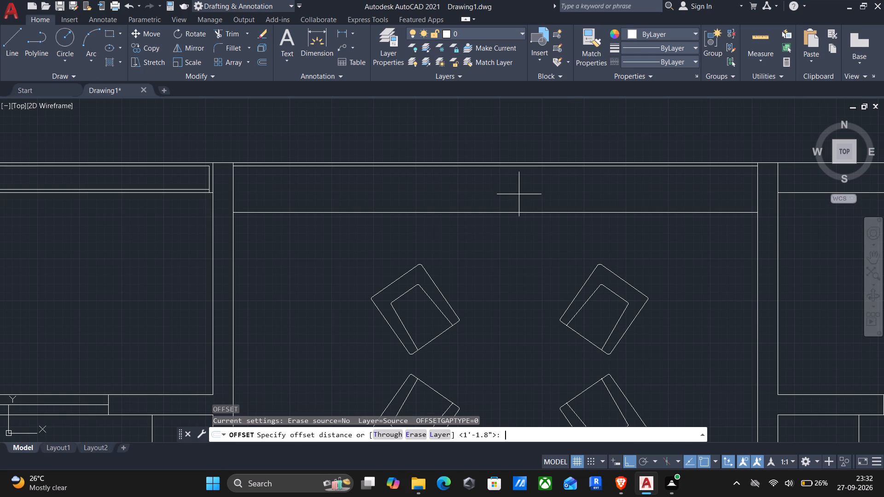
click(611, 462)
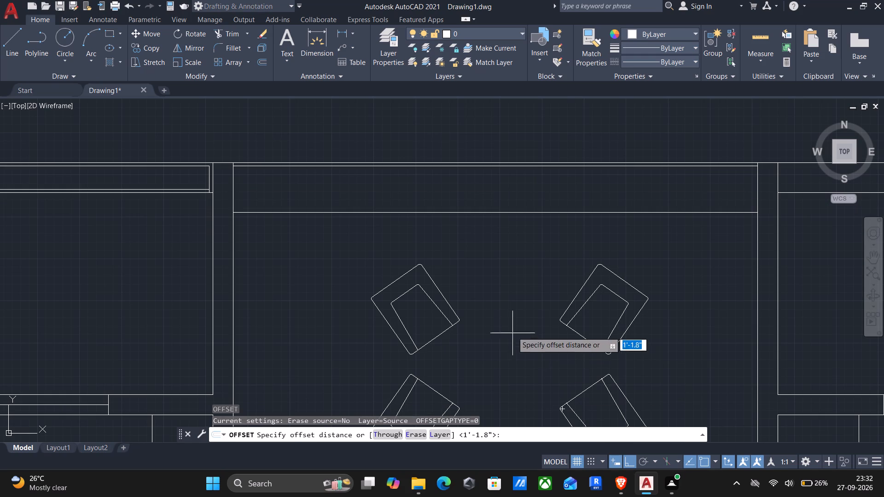
click(502, 213)
click(500, 141)
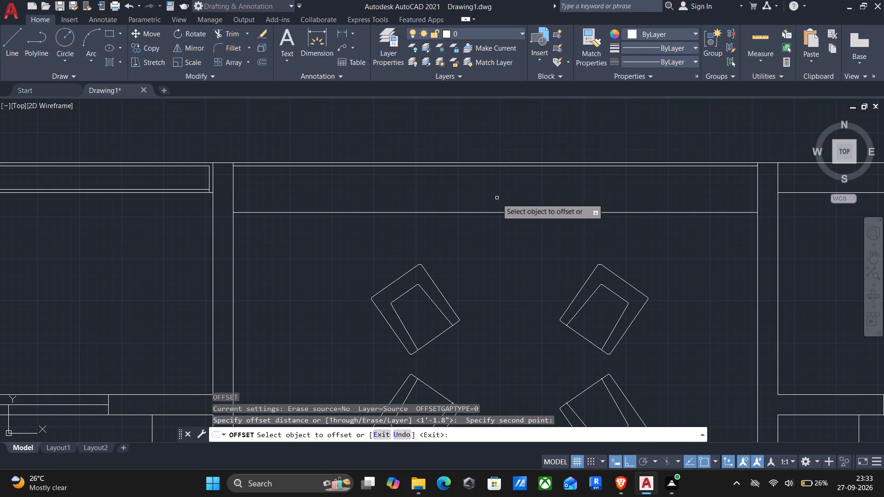
click(489, 214)
key(1)
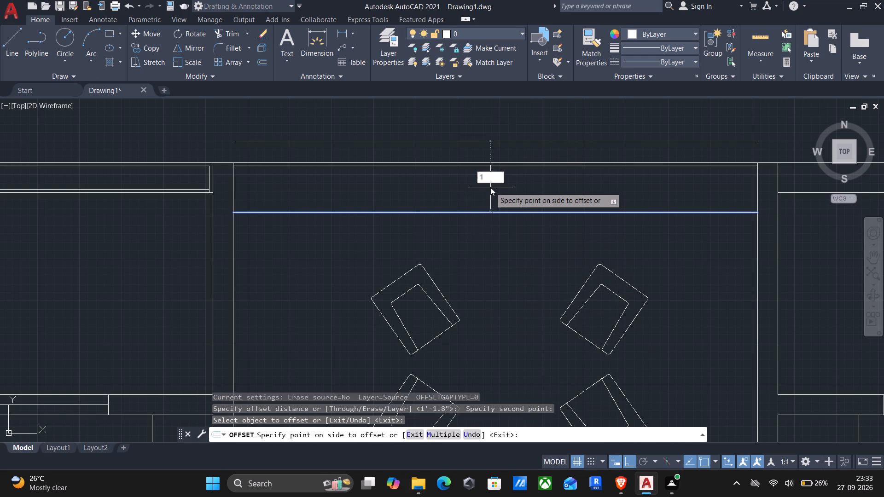
key(shift+quotedbl)
key(Return)
scroll(500, 201, down, 2)
middle_drag(512, 208, 425, 237)
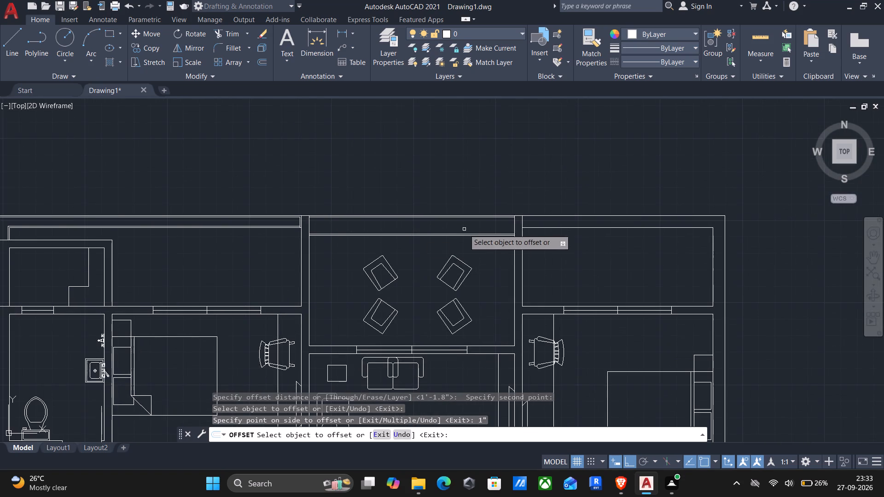
middle_drag(523, 234, 471, 259)
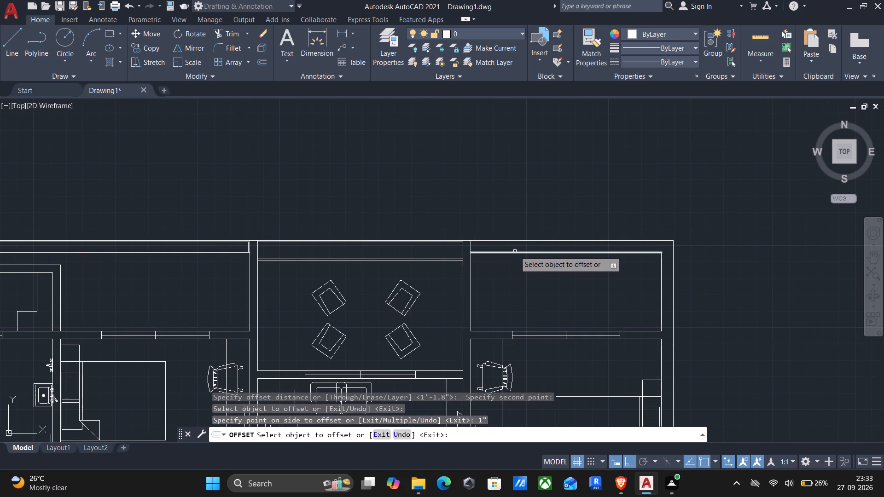
key(Return)
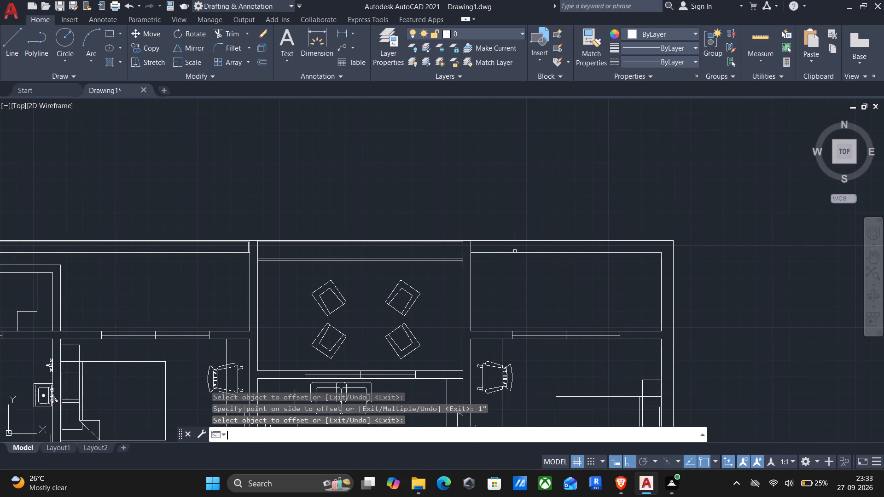
Extend the upper line of the top-right room's window wall to the balcony partition and to the right outer wall.
text(ex)
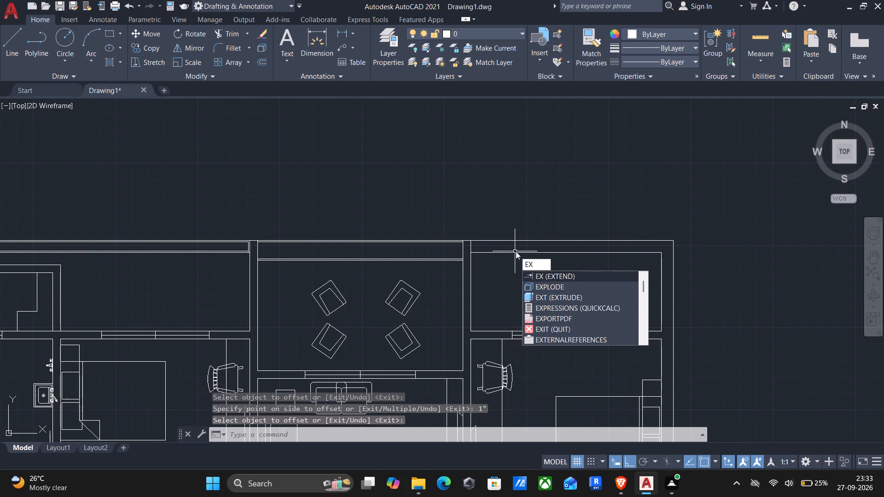
key(Return)
click(494, 333)
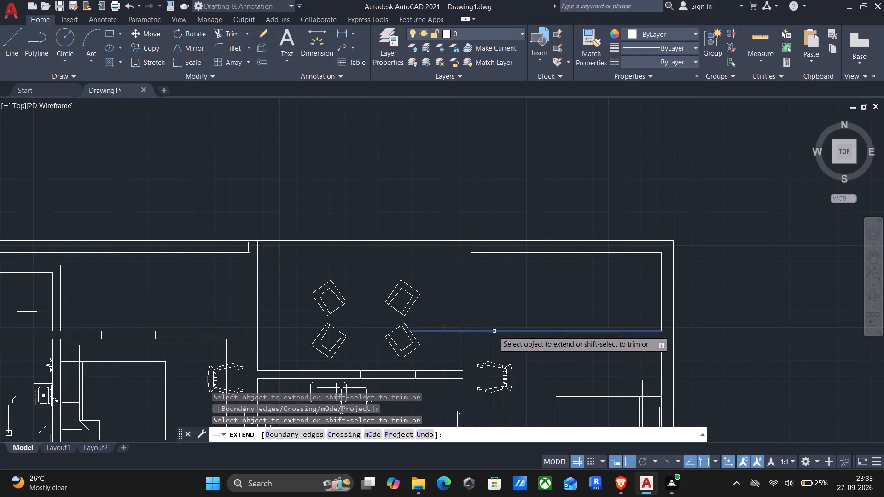
click(657, 332)
key(Return)
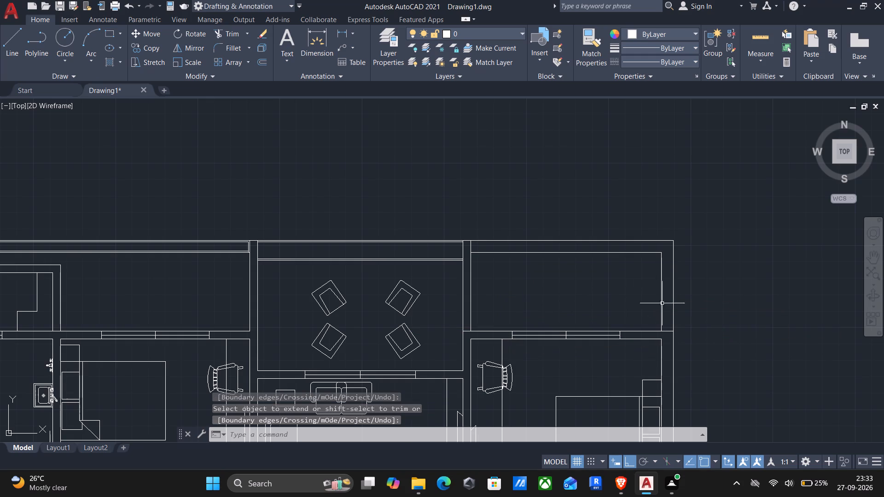
Join the top-right room's top and right inner wall lines into one polyline.
click(667, 306)
click(628, 248)
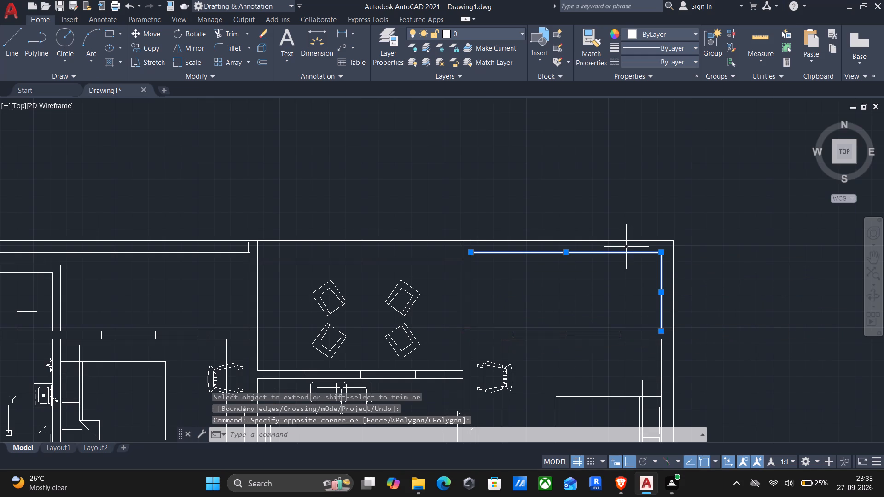
key(j)
key(Return)
Offset the top-right room's joined inner wall outline 1" outward.
key(o)
key(Return)
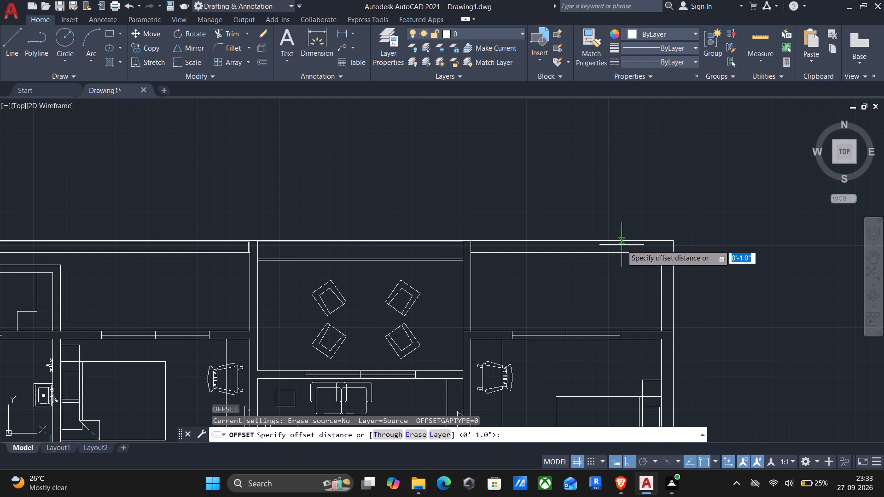
drag(615, 221, 615, 216)
click(614, 179)
click(589, 253)
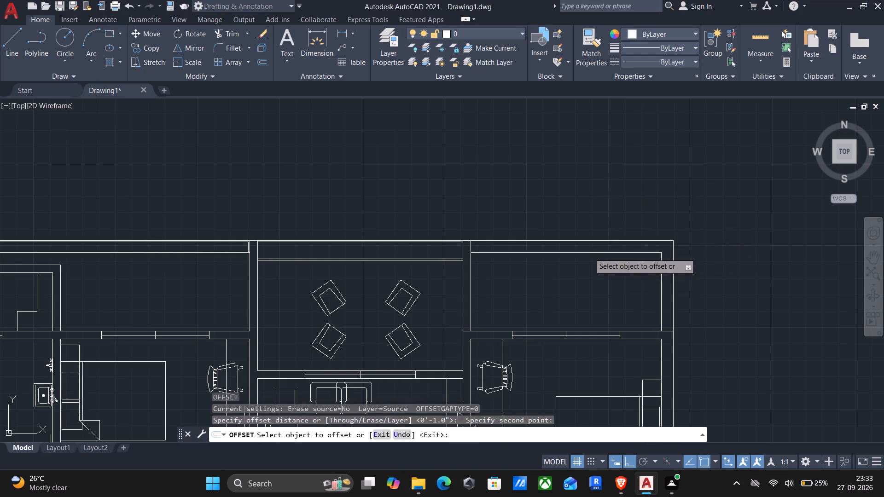
key(1)
key(shift+quotedbl)
key(Return)
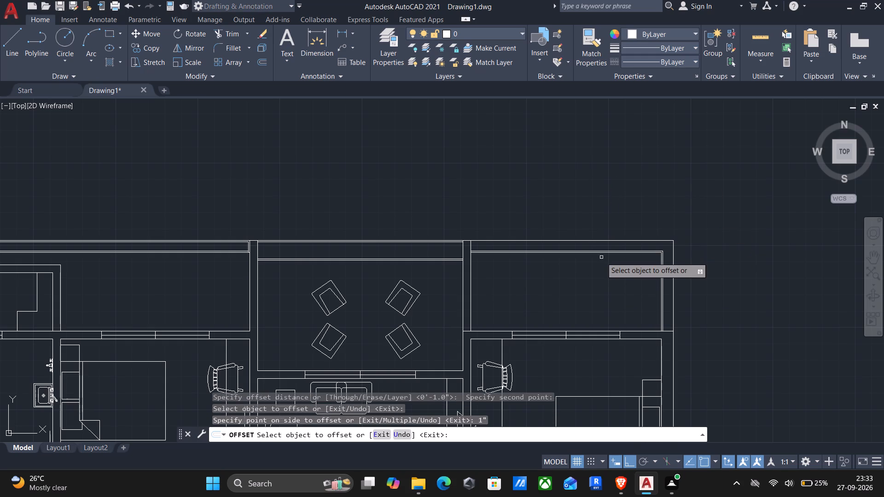
Offset the top-right room's joined inner wall outline 8.10" outward, toward the outer wall.
scroll(600, 250, up, 2)
click(593, 256)
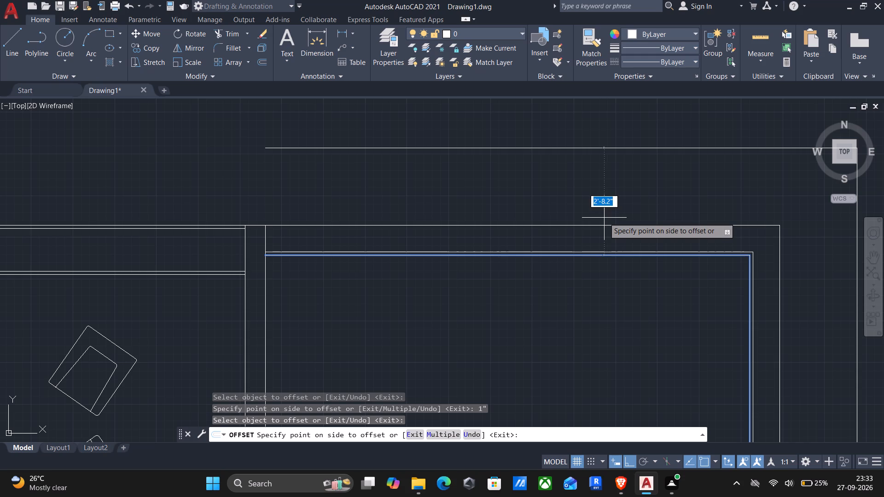
text(8.10)
key(shift+quotedbl)
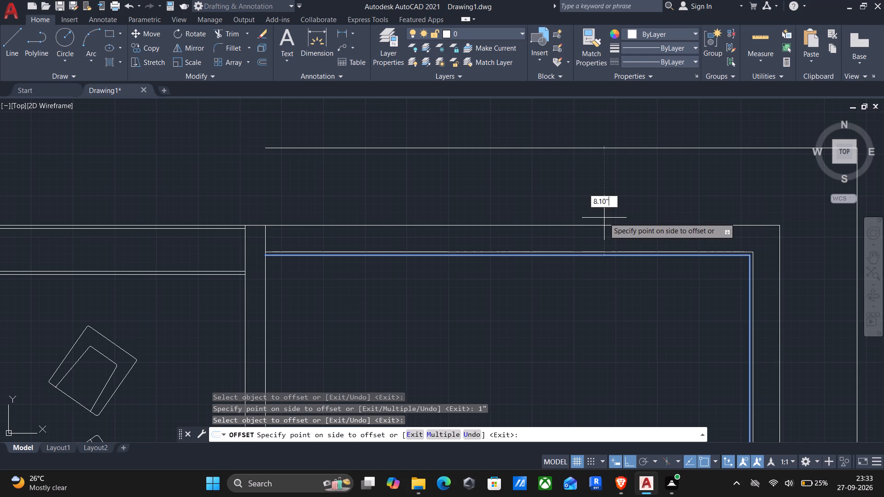
key(Return)
scroll(658, 196, down, 1)
middle_drag(659, 199, 705, 132)
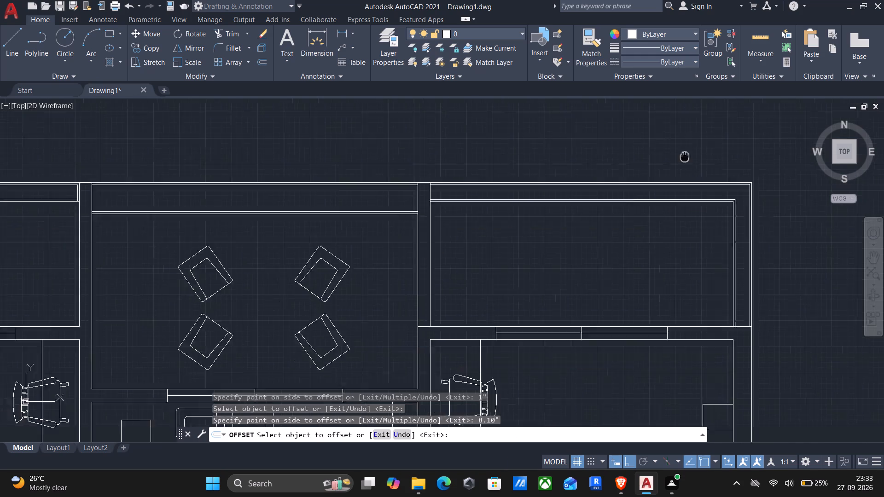
Draw a 2' line downward from the bottom outer wall at the right edge of the lower bedroom's window.
middle_drag(705, 132, 721, 112)
middle_drag(690, 193, 681, 164)
middle_drag(656, 266, 660, 234)
scroll(664, 212, down, 1)
middle_drag(676, 252, 657, 188)
key(Return)
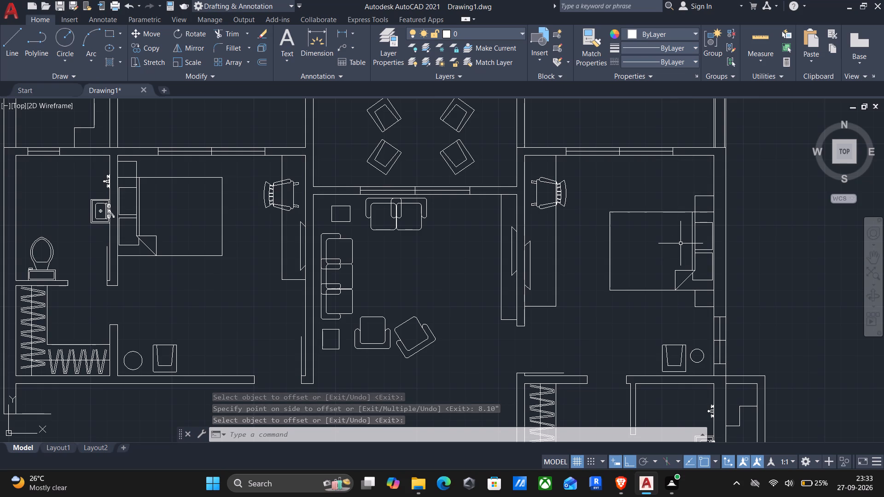
scroll(698, 257, down, 1)
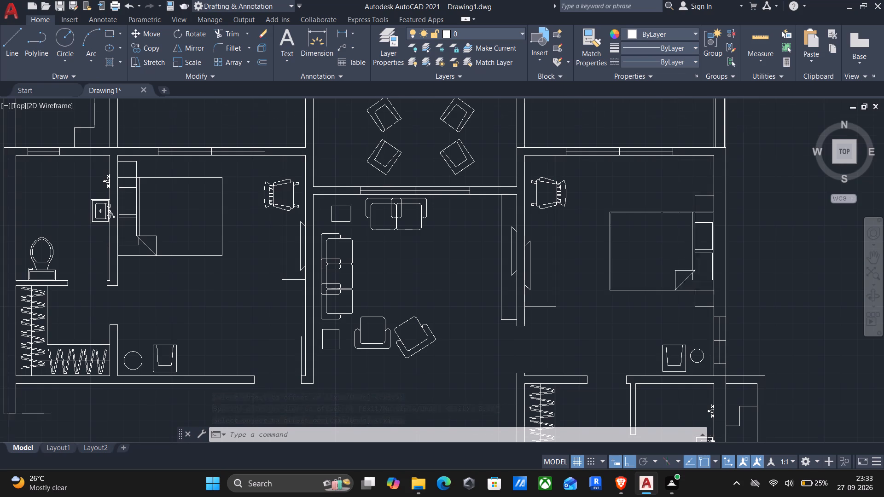
middle_drag(692, 199, 661, 101)
middle_drag(638, 236, 603, 77)
scroll(597, 72, down, 1)
middle_drag(628, 249, 627, 131)
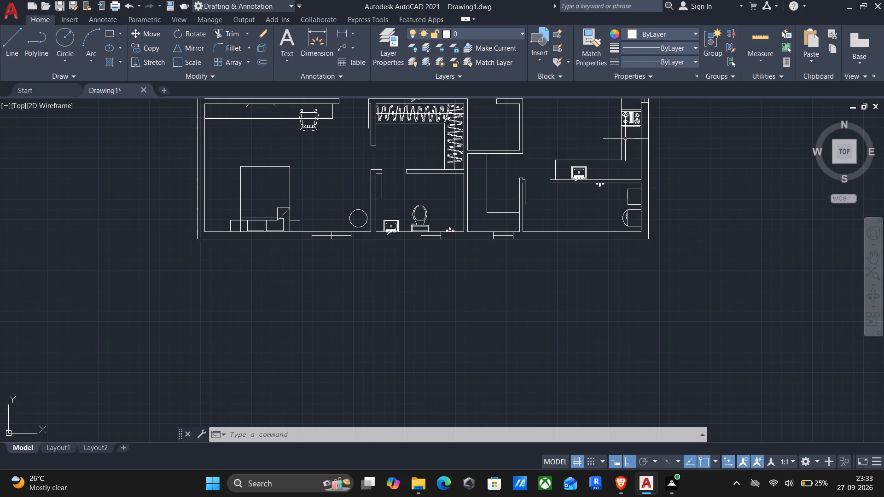
key(l)
key(Return)
scroll(545, 179, up, 1)
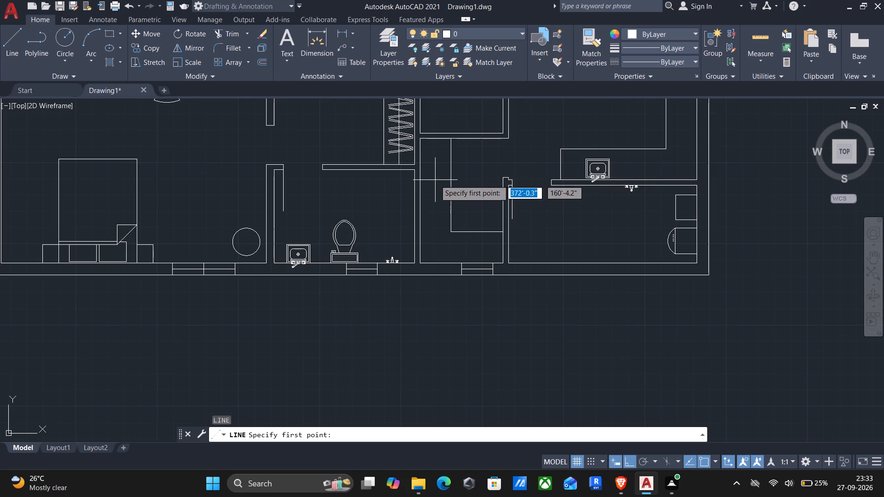
scroll(390, 217, up, 2)
middle_drag(117, 306, 302, 201)
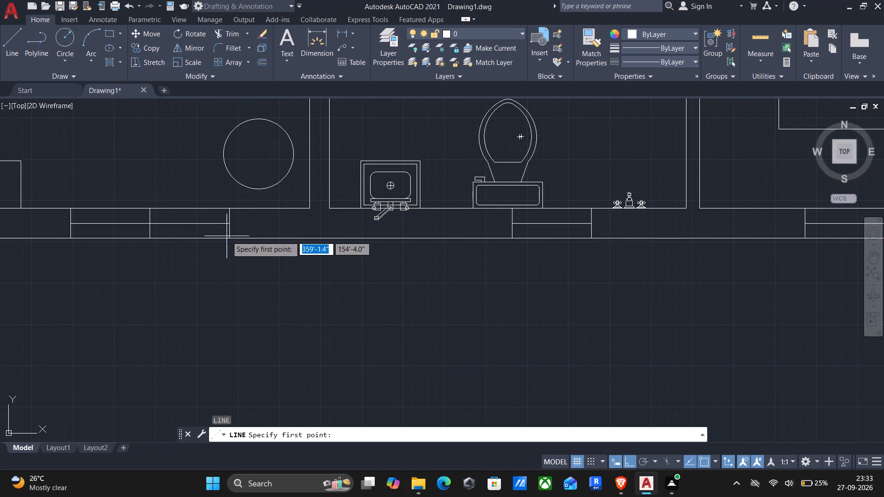
click(226, 238)
text(2')
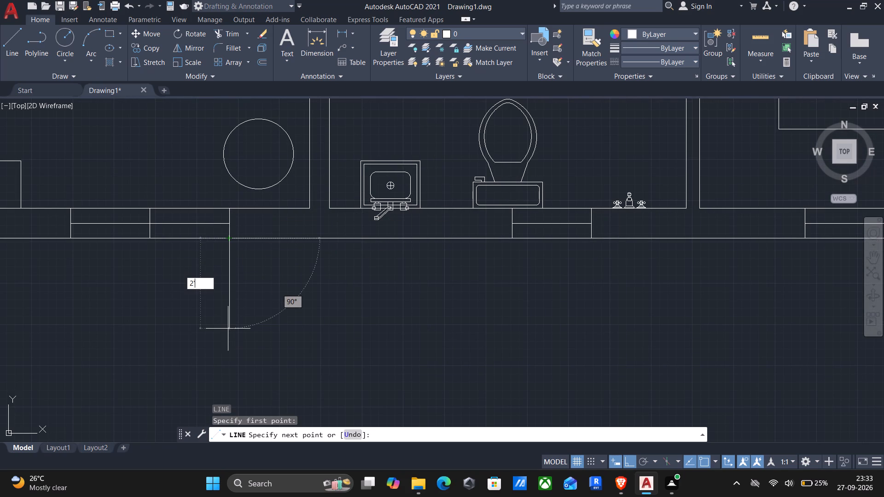
key(Return)
Continue the line about 20' horizontally to below the utility room, and back up into the bottom wall.
middle_drag(338, 343, 76, 266)
middle_drag(346, 318, 51, 260)
scroll(51, 259, down, 1)
middle_drag(405, 270, 418, 300)
middle_drag(435, 295, 447, 325)
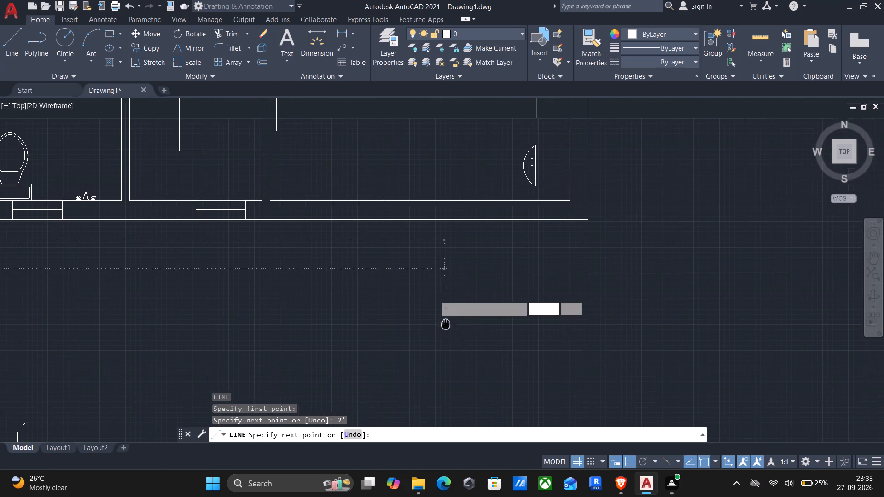
middle_drag(447, 325, 448, 326)
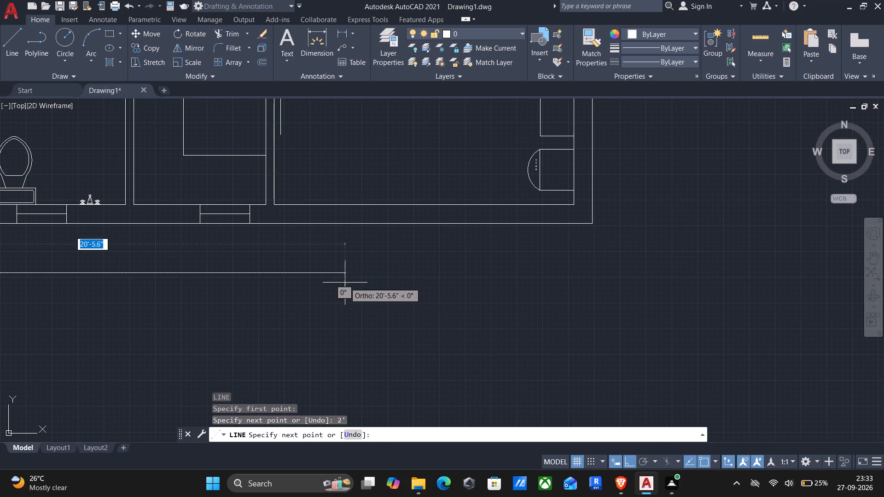
click(339, 275)
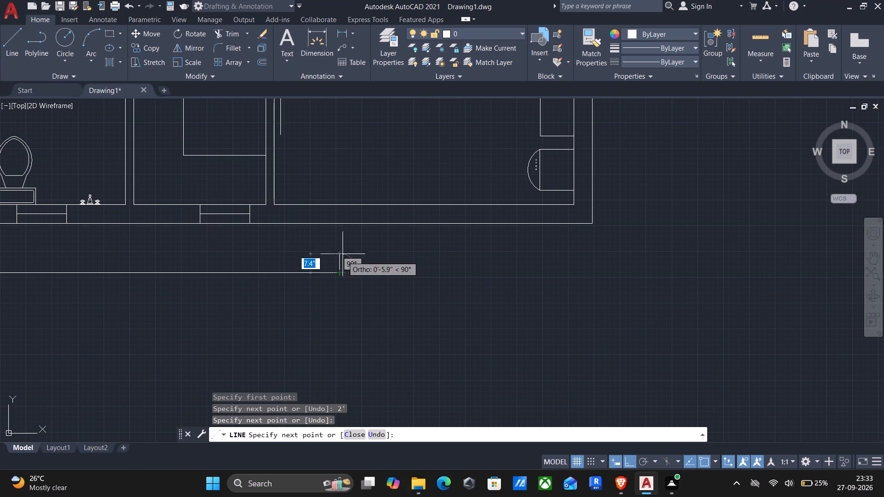
click(340, 207)
key(Return)
Offset the left side of the new projection below the bottom wall 6" inward.
scroll(344, 237, down, 1)
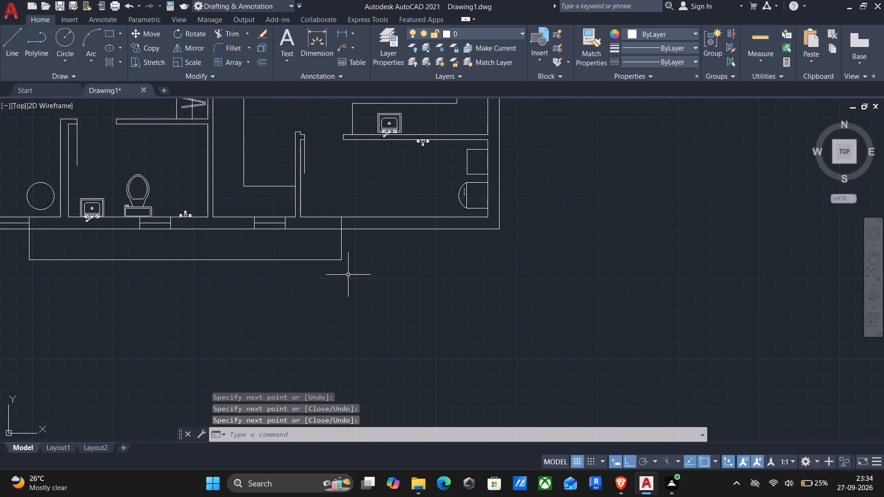
middle_drag(348, 276, 478, 289)
scroll(483, 289, down, 1)
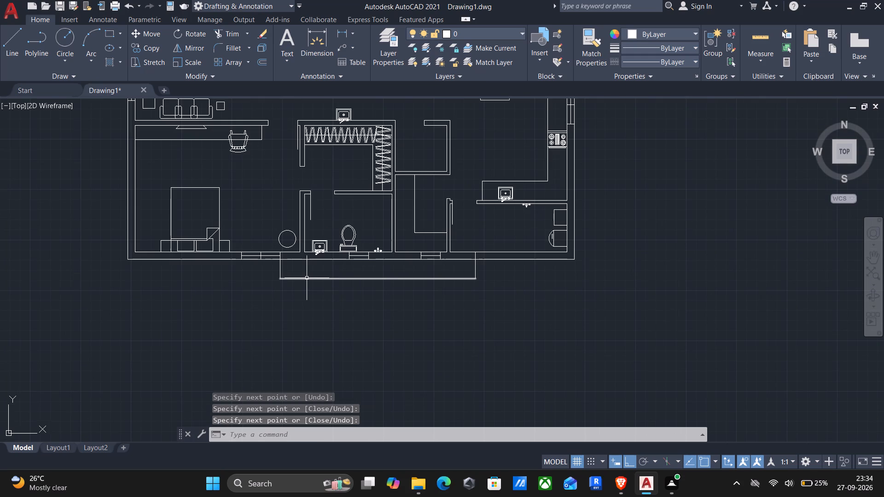
scroll(301, 272, up, 1)
key(o)
key(Return)
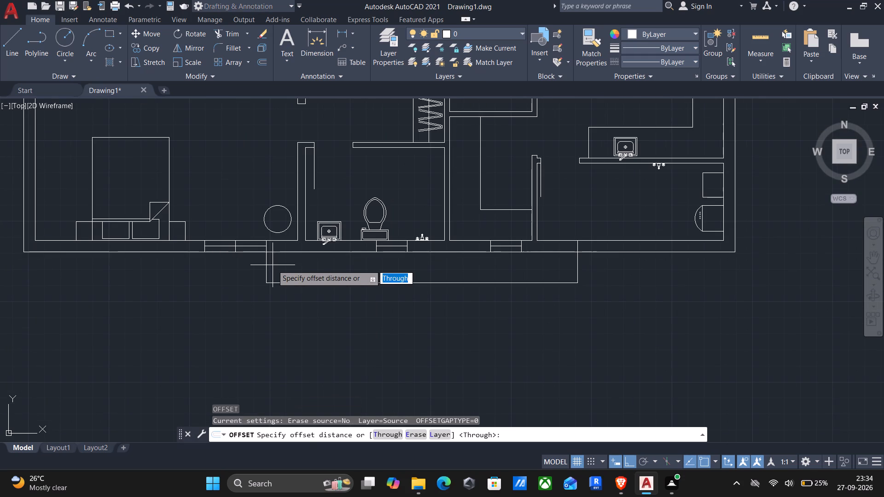
click(262, 266)
click(275, 265)
click(267, 266)
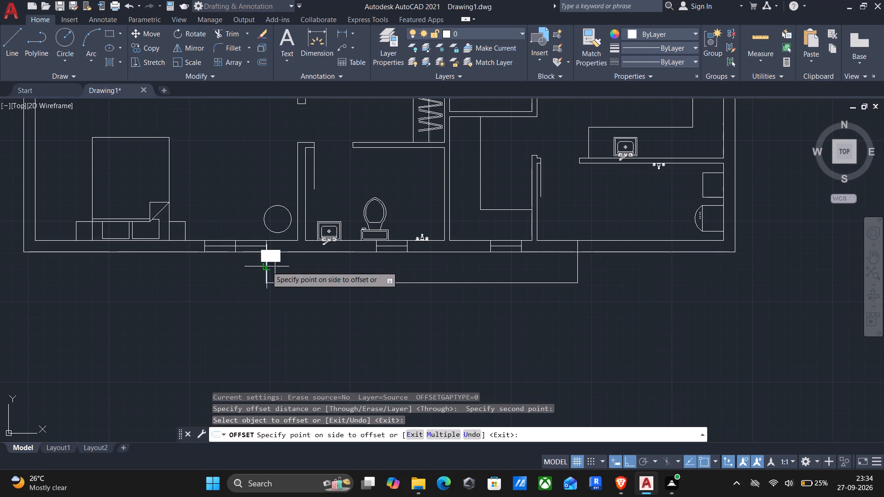
text(6")
key(Return)
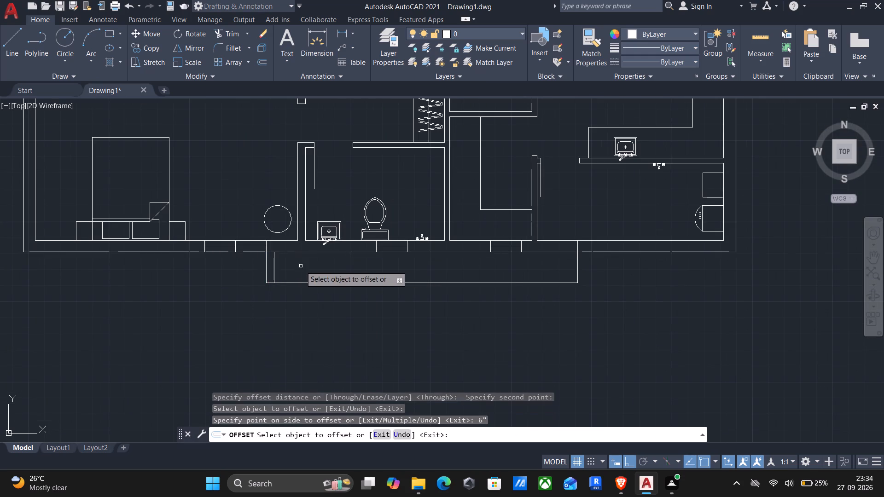
Offset the bottom and right sides of the projection 6" inward.
click(412, 281)
drag(410, 283, 411, 278)
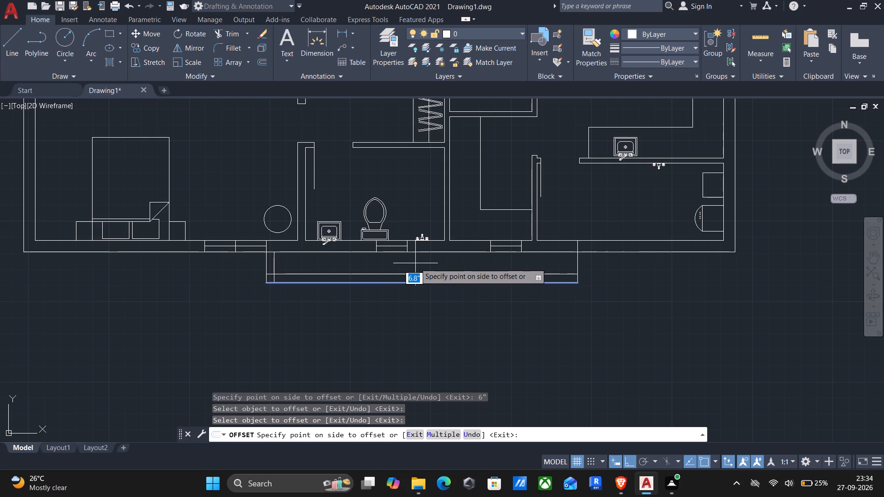
text(6")
key(Return)
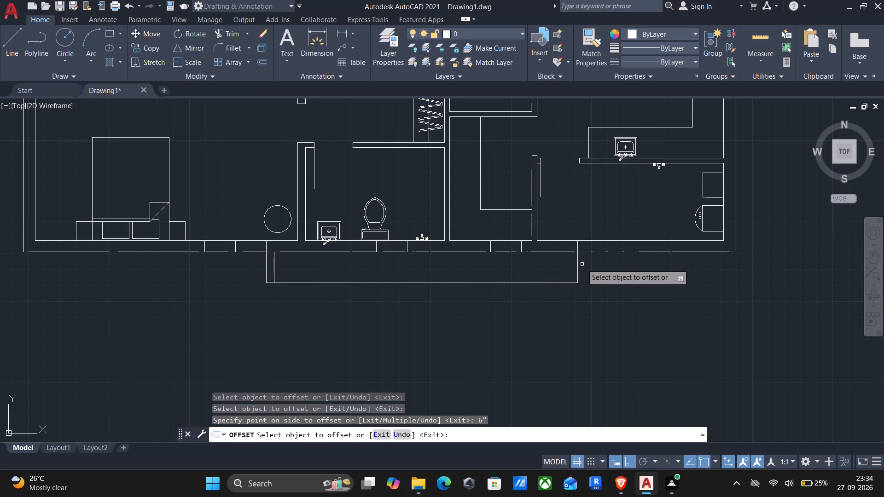
click(579, 264)
key(6)
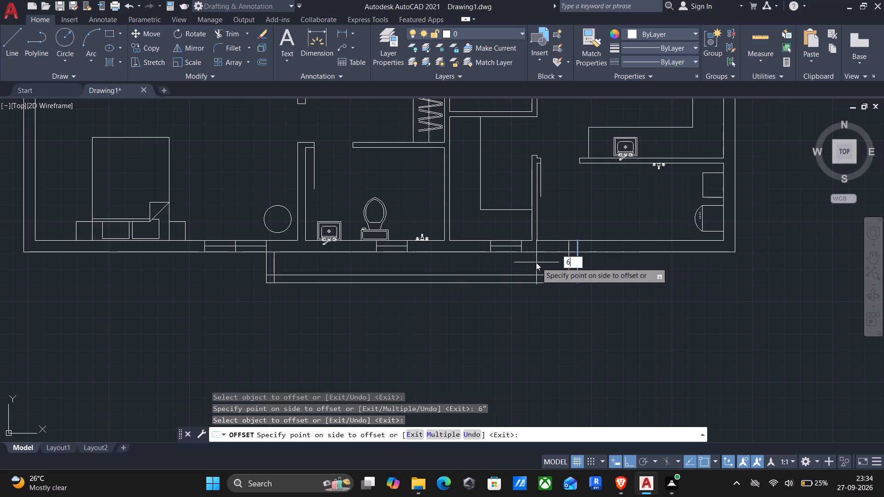
key(shift+quotedbl)
key(Return)
middle_drag(485, 296, 513, 270)
key(Return)
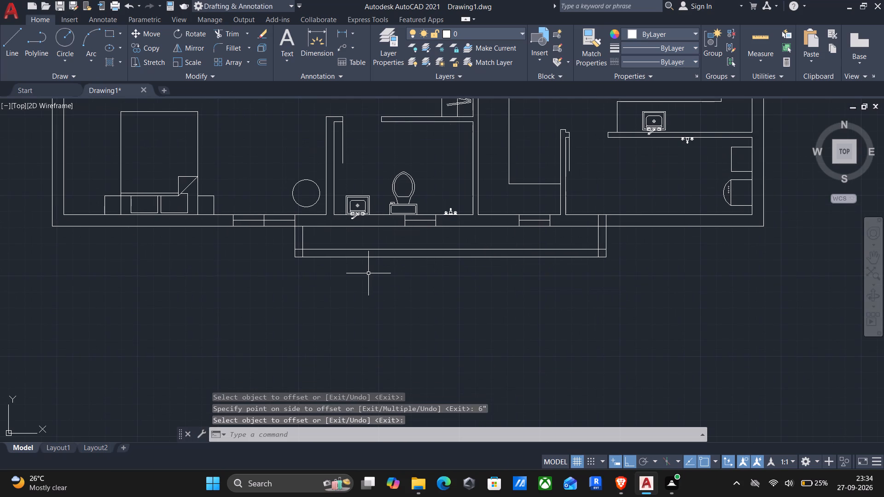
Fillet the projection's inner bottom line with both inner side lines into sharp zero-radius corners.
key(f)
key(Return)
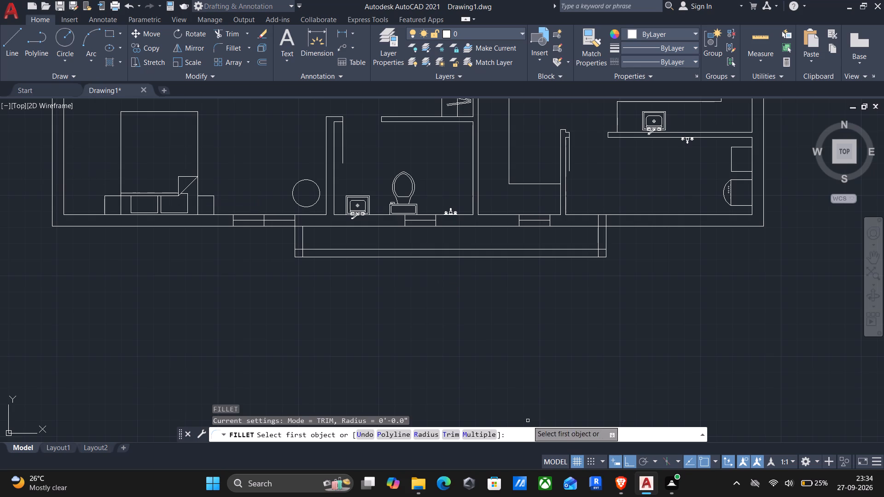
scroll(319, 248, up, 2)
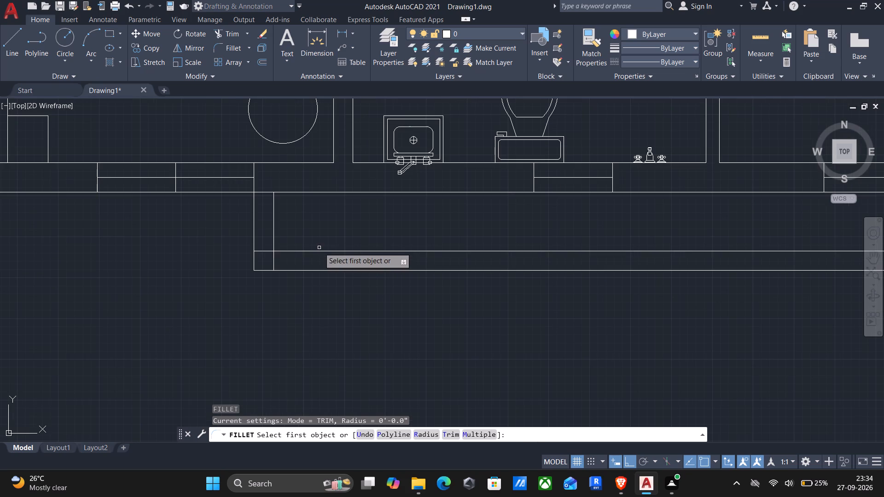
click(311, 252)
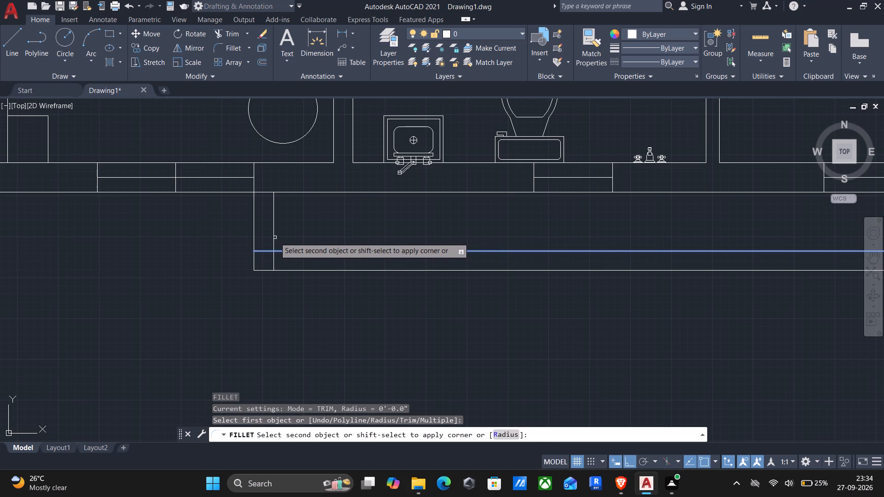
click(274, 237)
scroll(277, 243, down, 2)
middle_drag(225, 279, 52, 280)
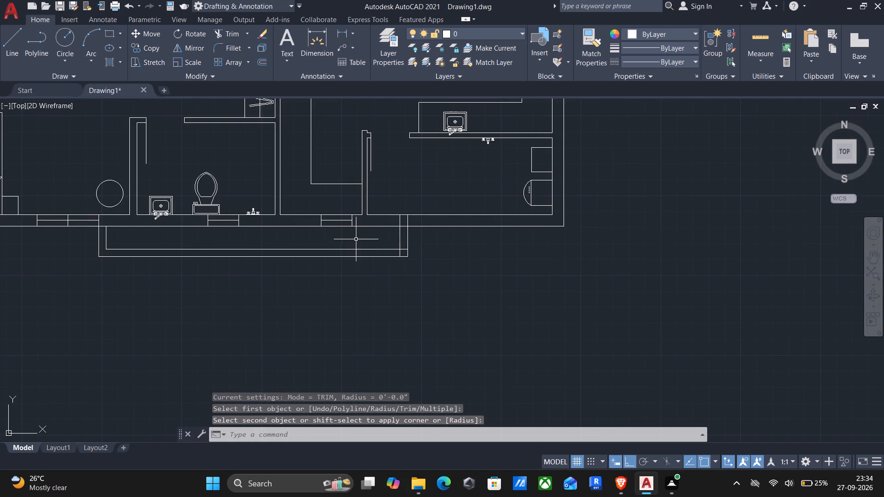
key(Return)
scroll(366, 252, up, 2)
click(424, 245)
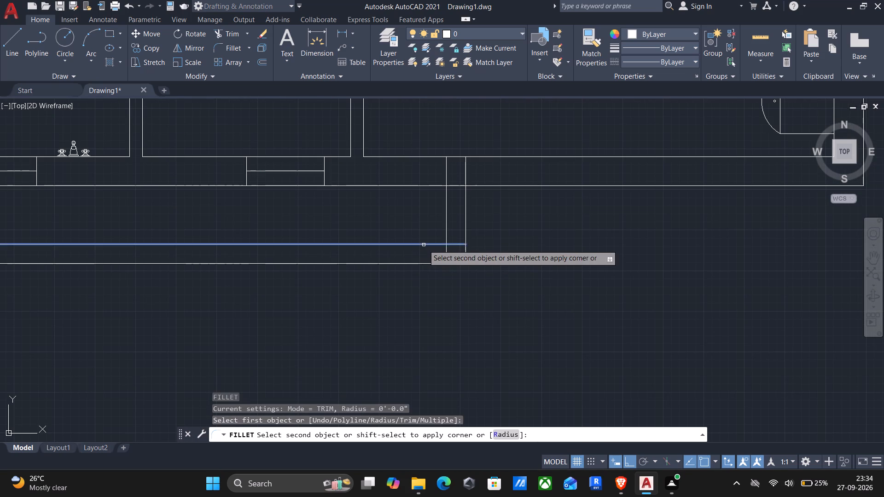
click(445, 216)
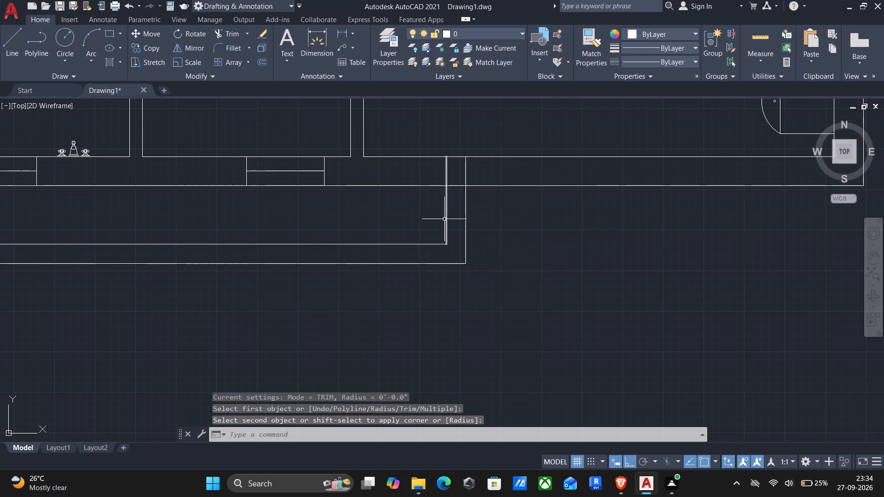
Trim the right side lines inside the bottom wall and the outer wall line crossing between them.
middle_drag(441, 222, 436, 241)
text(tr)
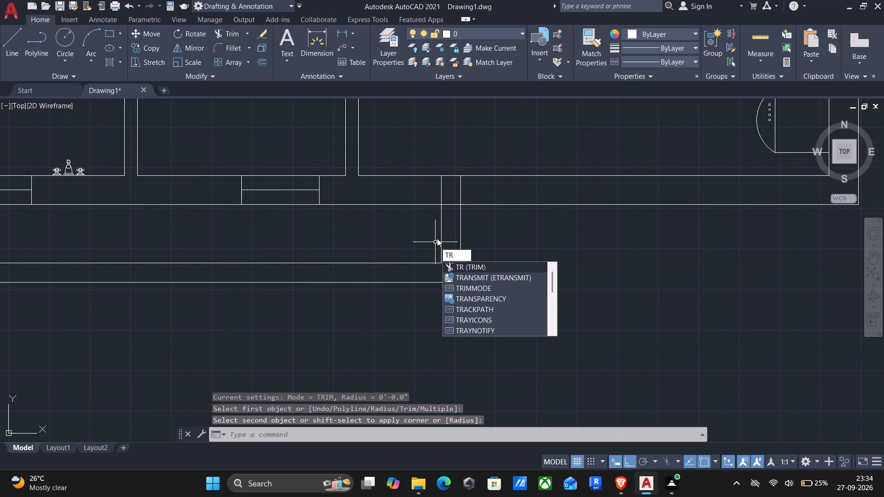
key(Return)
scroll(455, 190, up, 2)
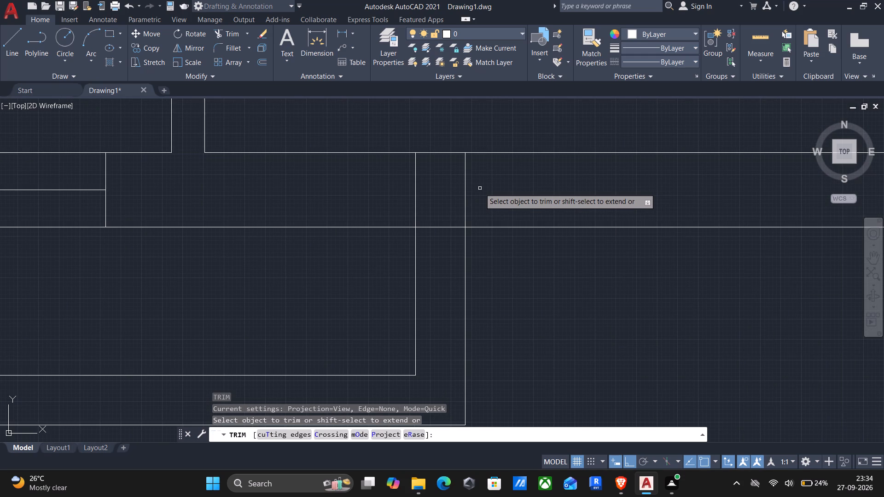
drag(480, 188, 404, 187)
drag(429, 200, 430, 250)
Trim the outer wall line crossing between the projection's two left side lines.
scroll(418, 258, down, 1)
middle_drag(319, 288, 458, 294)
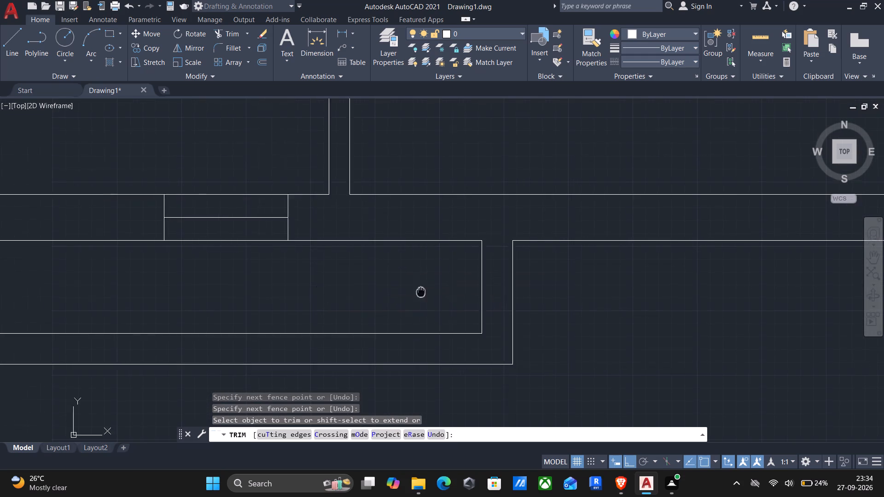
middle_drag(458, 294, 607, 298)
scroll(609, 298, down, 1)
middle_drag(302, 286, 759, 306)
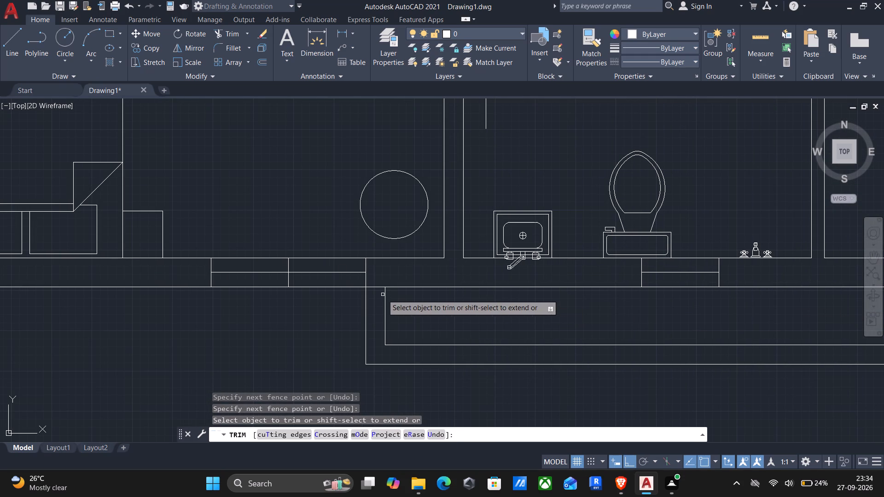
click(366, 282)
key(ctrl+z)
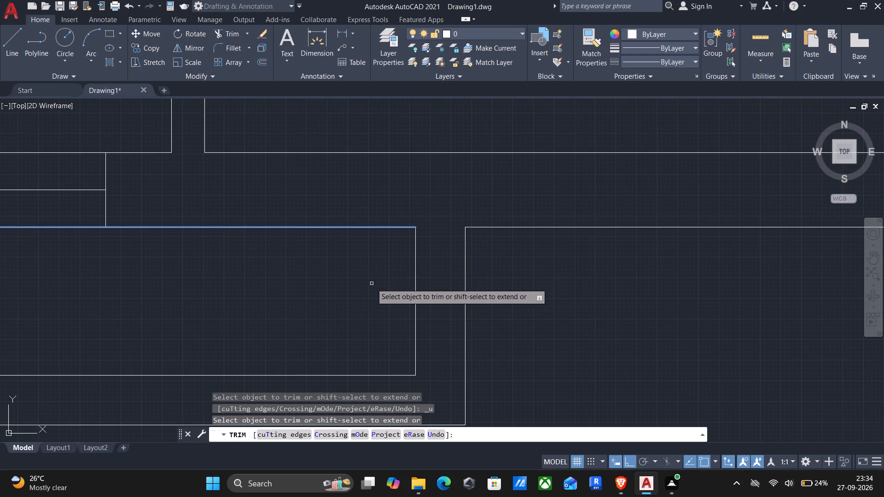
scroll(394, 259, down, 3)
middle_drag(336, 289, 795, 308)
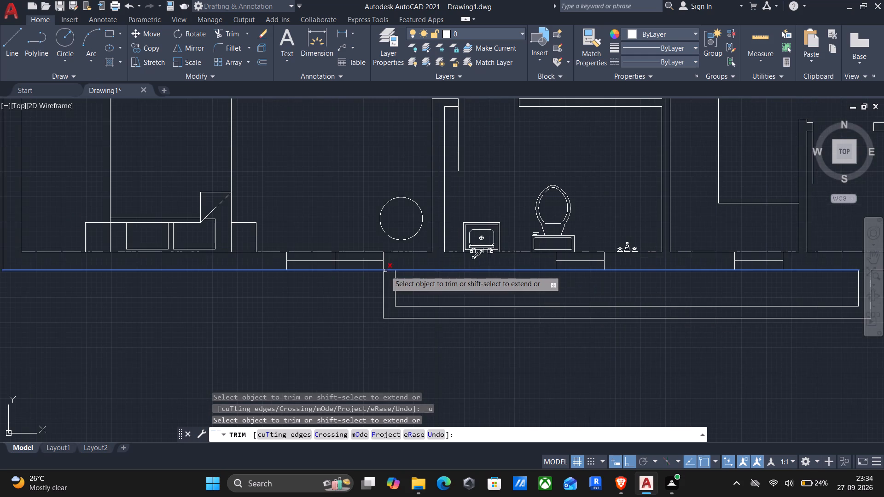
scroll(385, 271, up, 2)
click(389, 270)
scroll(391, 265, down, 2)
middle_drag(405, 272, 388, 310)
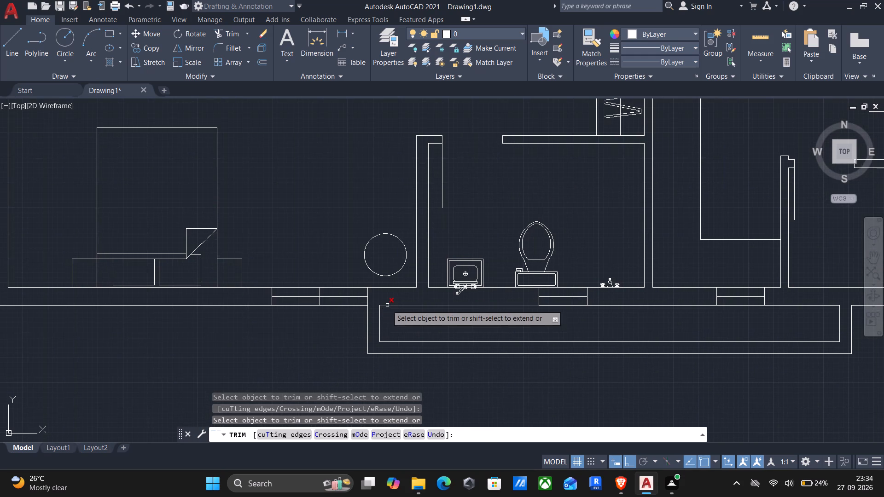
key(Escape)
Draw a stepped partition line at the projection's left end, starting 9" down from the outer wall line and ending at the inner bottom line.
middle_drag(406, 319, 399, 321)
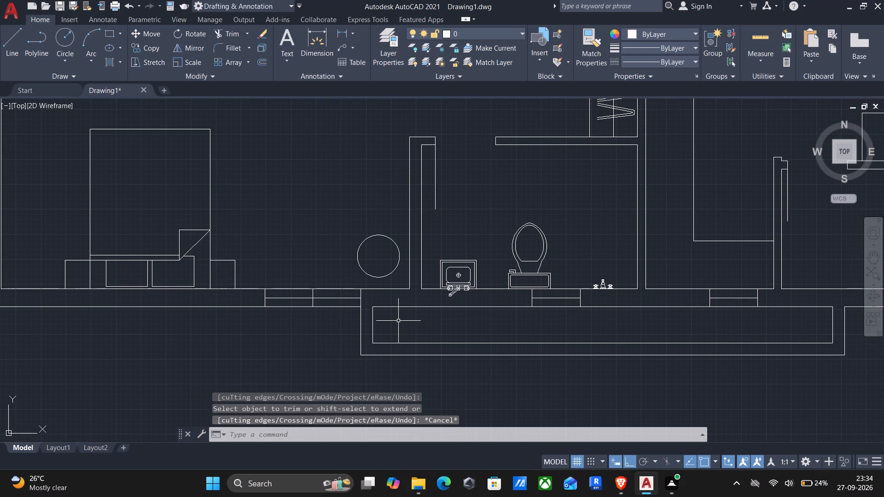
key(l)
key(Return)
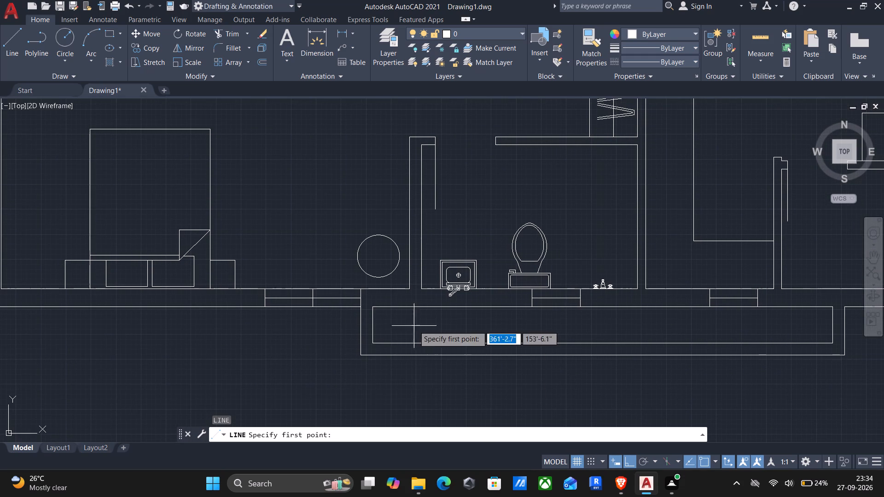
scroll(521, 309, up, 2)
click(519, 308)
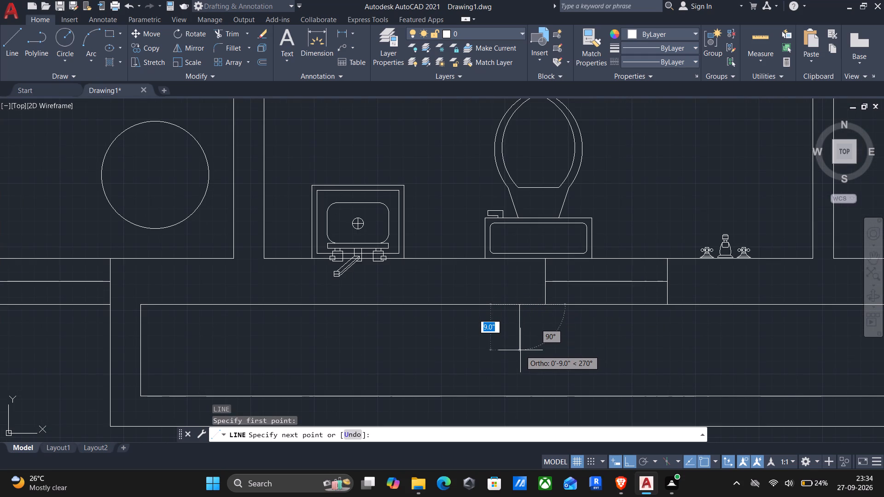
click(520, 350)
click(211, 351)
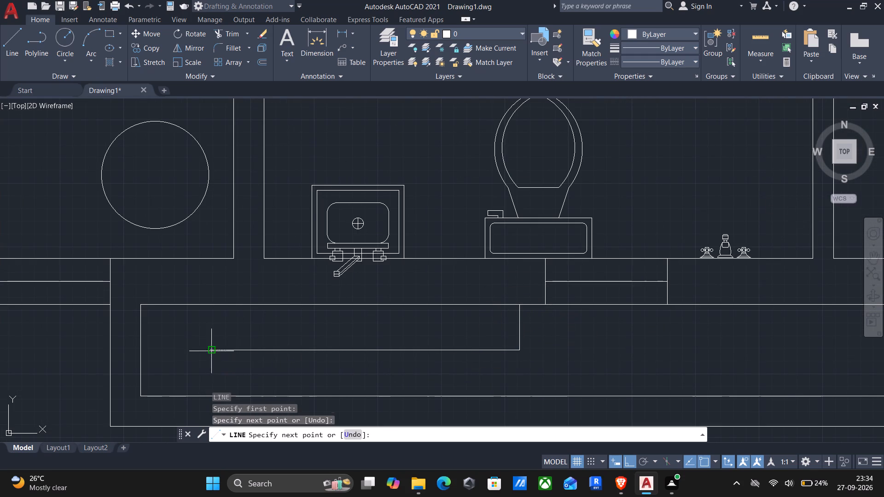
click(209, 397)
key(Return)
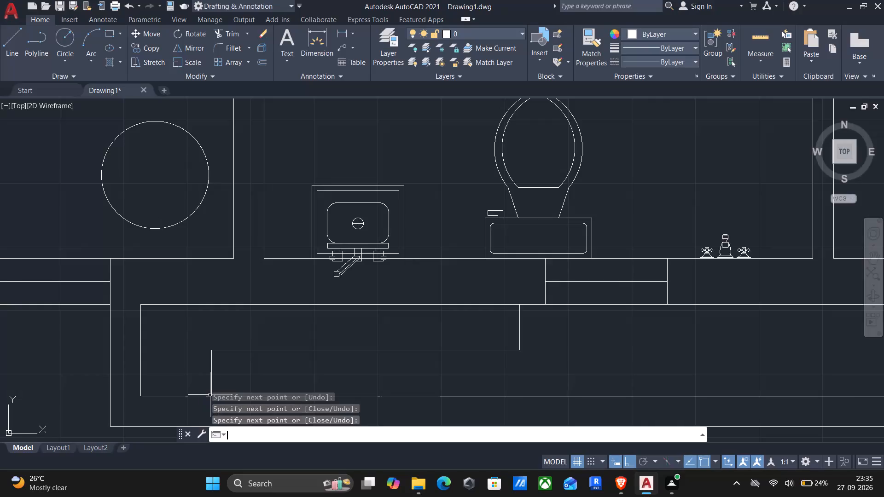
Draw a rectangle about 2'-4" by 1'-0.6" inside the projection, starting at the lower right corner of the right-hand window.
scroll(212, 395, down, 2)
middle_drag(362, 381, 154, 305)
middle_drag(472, 308, 279, 321)
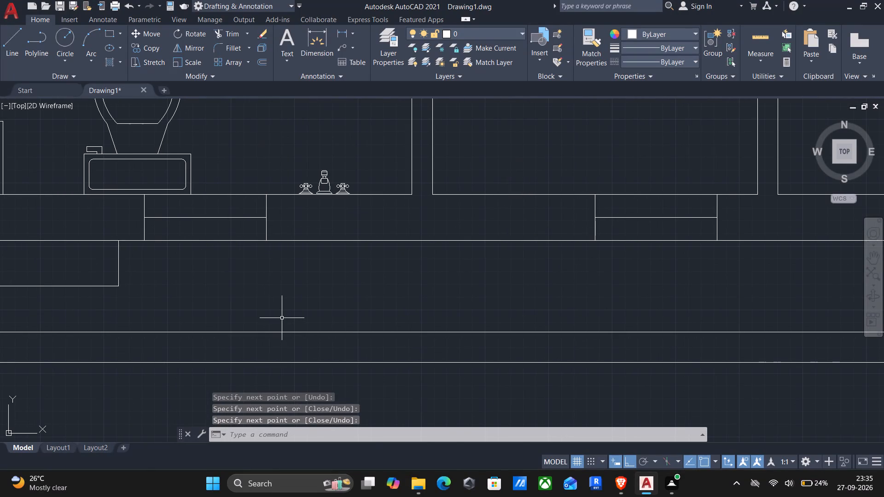
key(r)
key(e)
key(c)
key(Return)
middle_drag(367, 328, 366, 328)
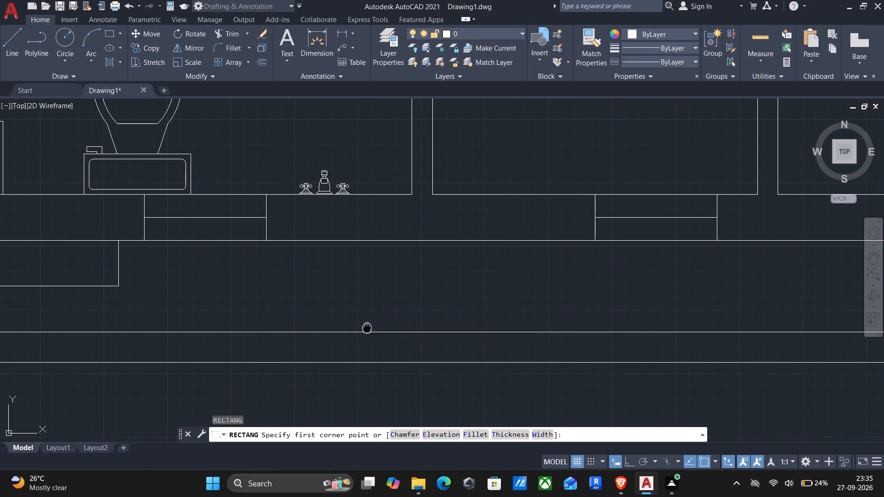
middle_drag(366, 328, 273, 325)
scroll(272, 324, down, 1)
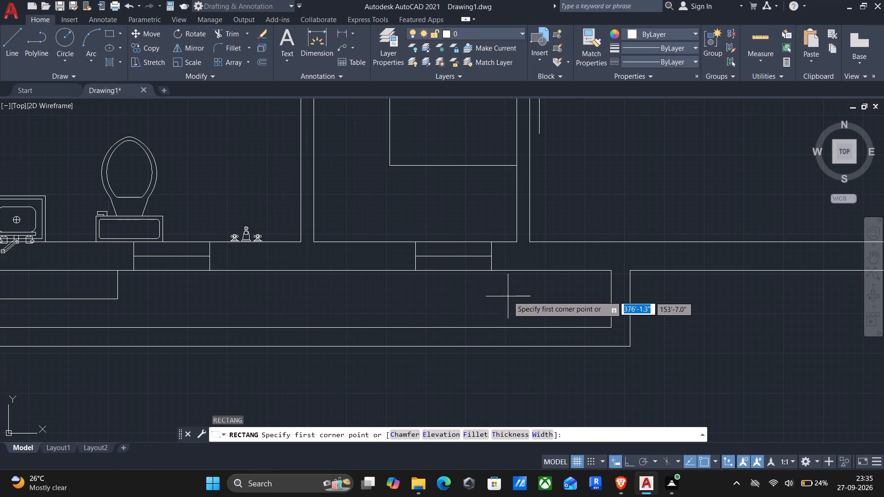
click(493, 272)
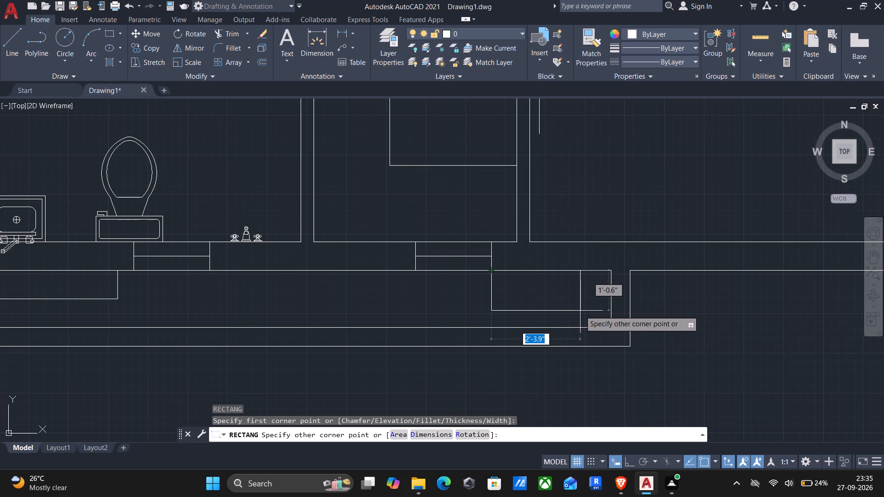
click(580, 311)
Load the HIDDEN linetype from acad.lin into the drawing.
scroll(580, 311, down, 2)
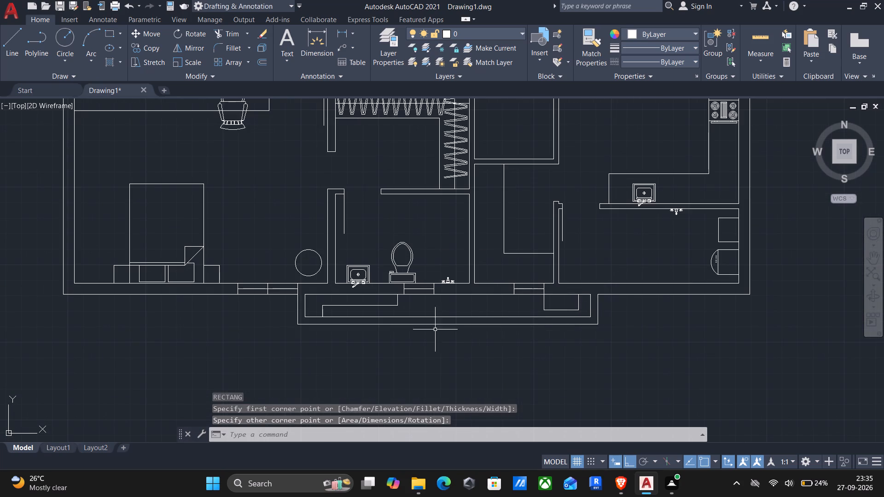
scroll(407, 327, down, 2)
middle_drag(403, 309, 425, 388)
scroll(426, 389, down, 1)
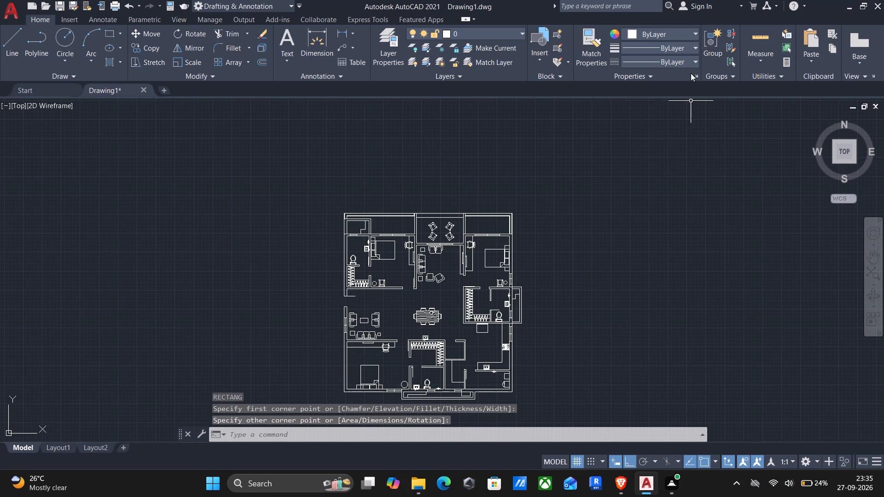
click(684, 56)
click(644, 114)
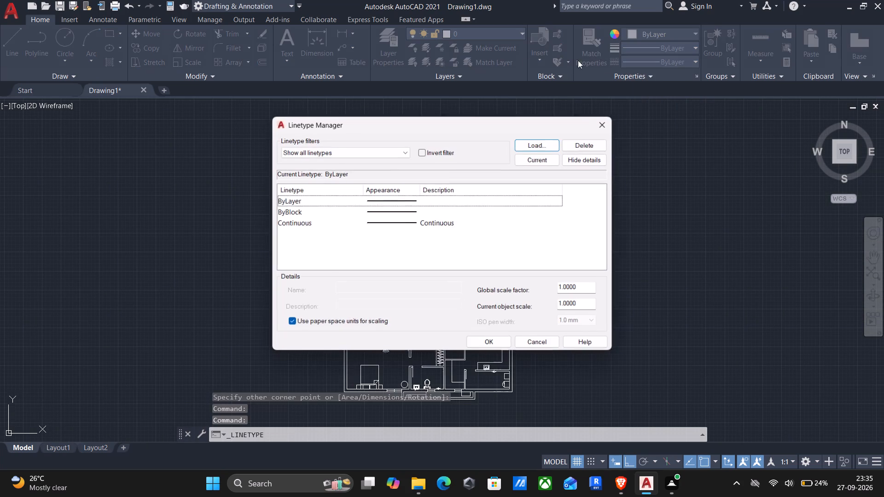
click(531, 141)
scroll(347, 256, down, 8)
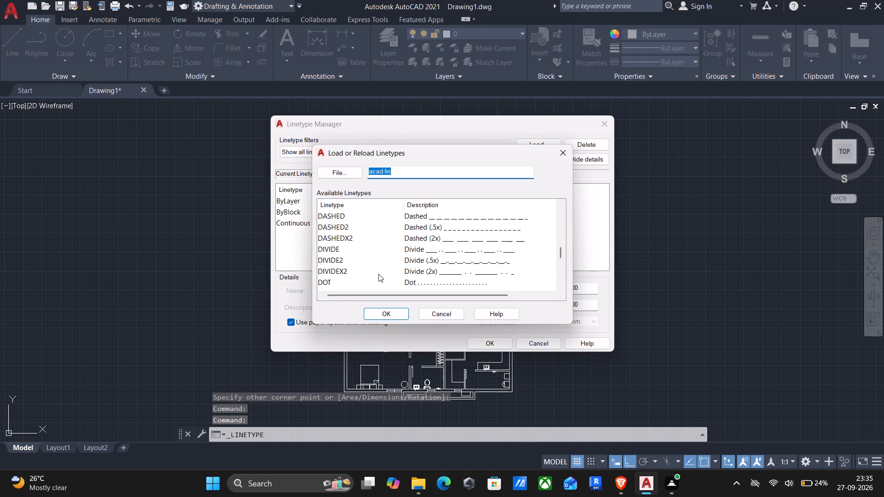
scroll(378, 274, down, 1)
scroll(356, 240, down, 3)
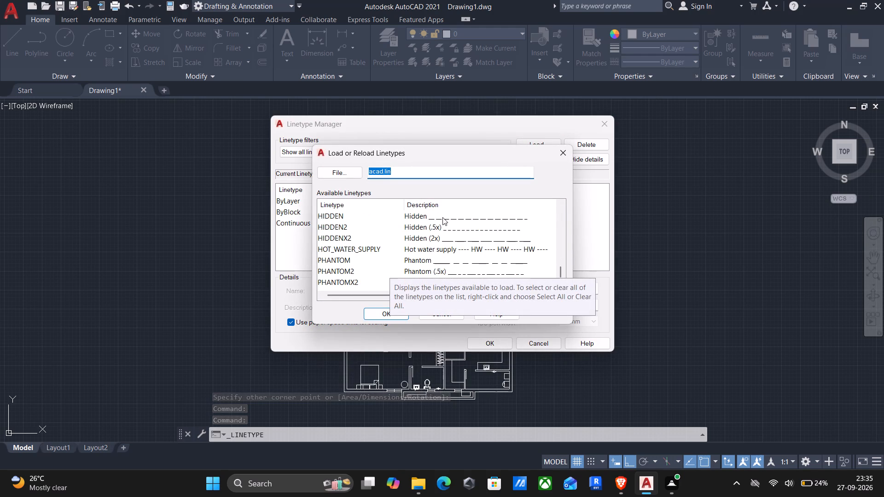
click(442, 217)
click(389, 312)
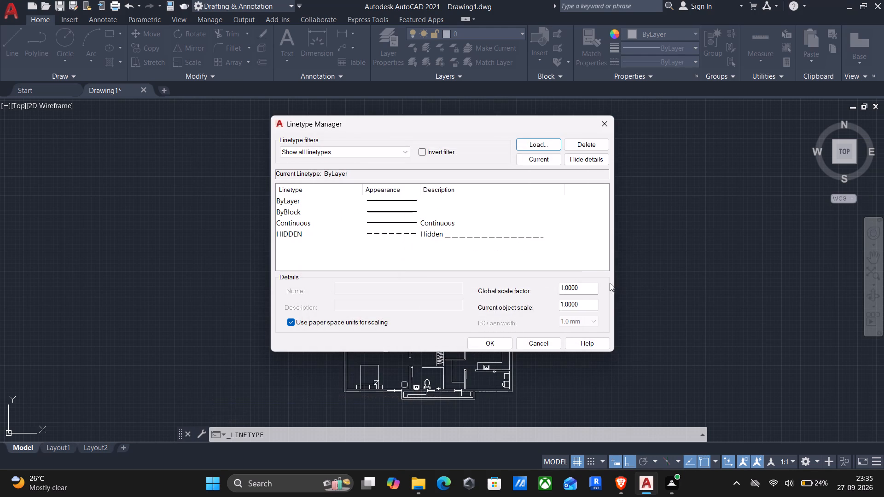
Set the linetype global scale factor to 5 and the current object scale to 5.
click(509, 238)
drag(582, 290, 443, 275)
key(5)
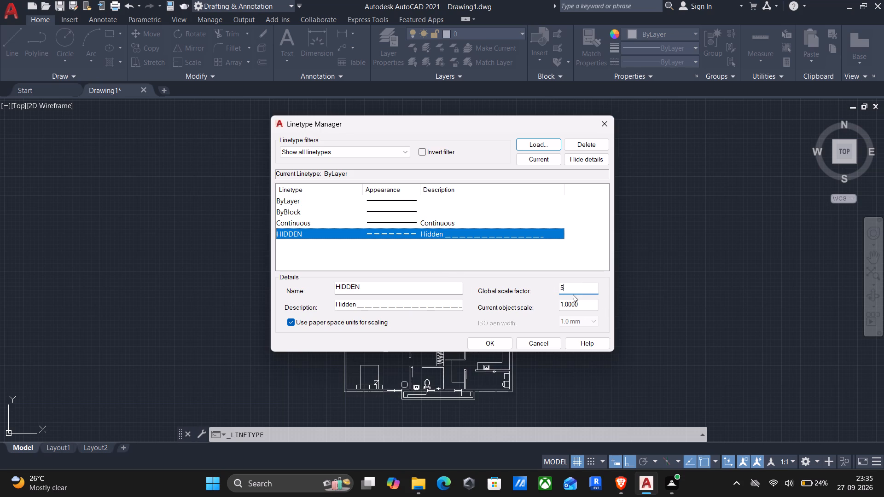
drag(590, 305, 388, 308)
key(5)
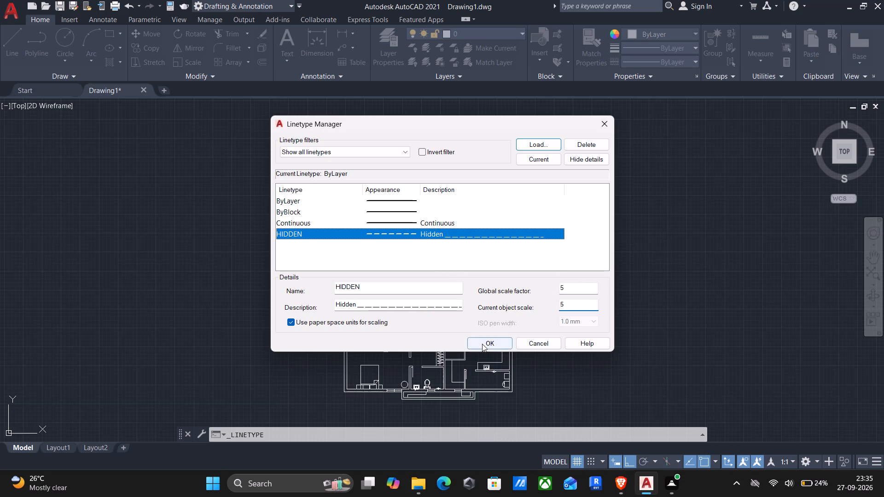
click(482, 344)
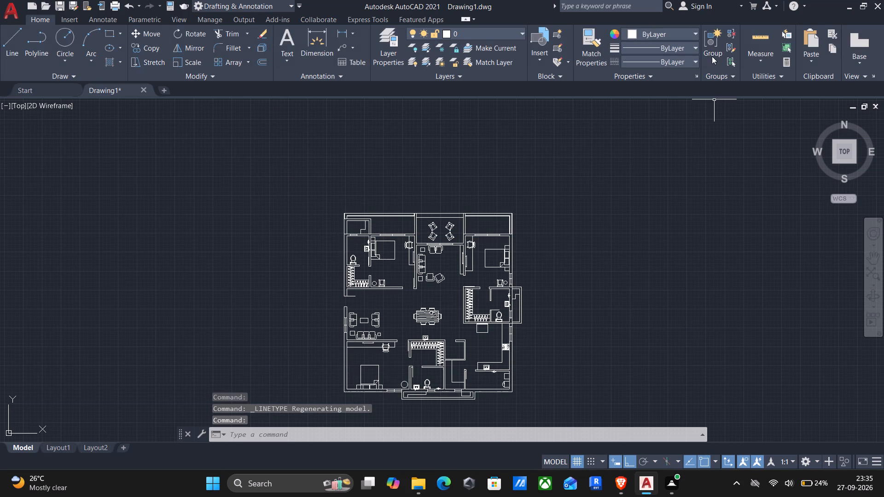
Make HIDDEN the current linetype for new objects.
click(689, 64)
click(670, 114)
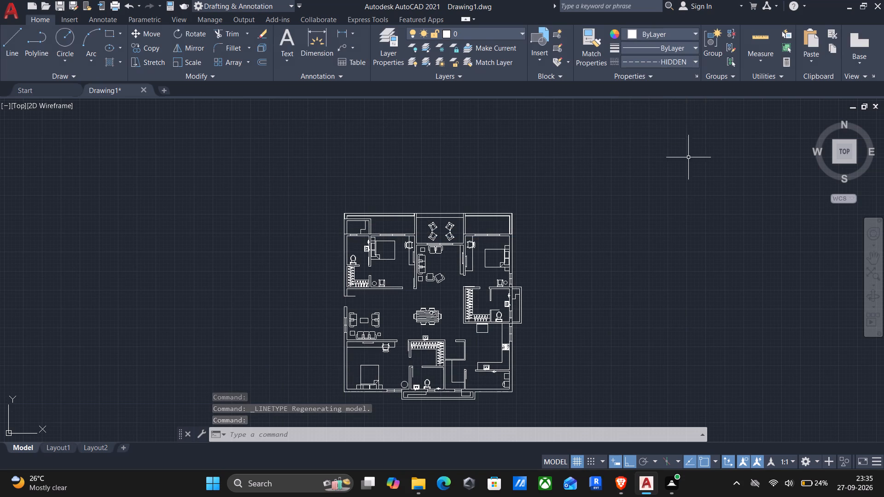
Draw a long vertical hidden-linetype line in the empty space to the right of the house plan.
key(l)
key(Return)
drag(674, 178, 669, 193)
click(625, 356)
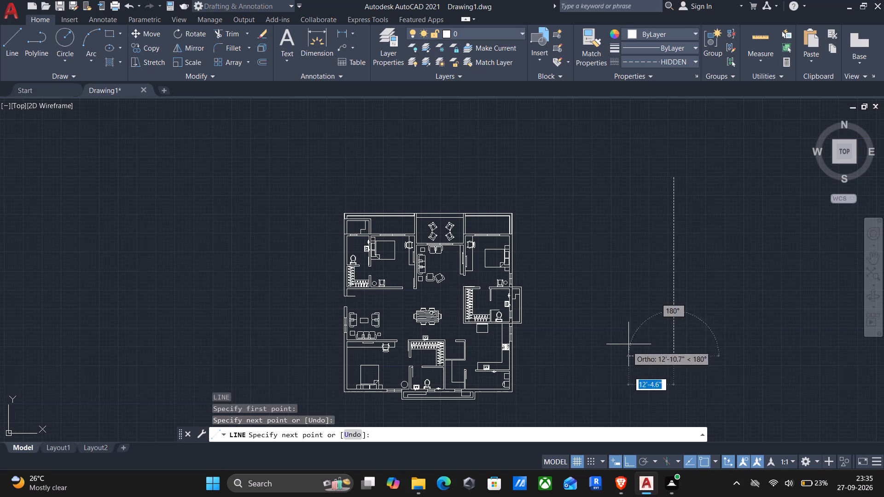
key(Return)
Turn Ortho off and draw two crossing dashed diagonals between the corners of the small rectangle inside the projection.
middle_drag(552, 299, 658, 166)
key(l)
key(Return)
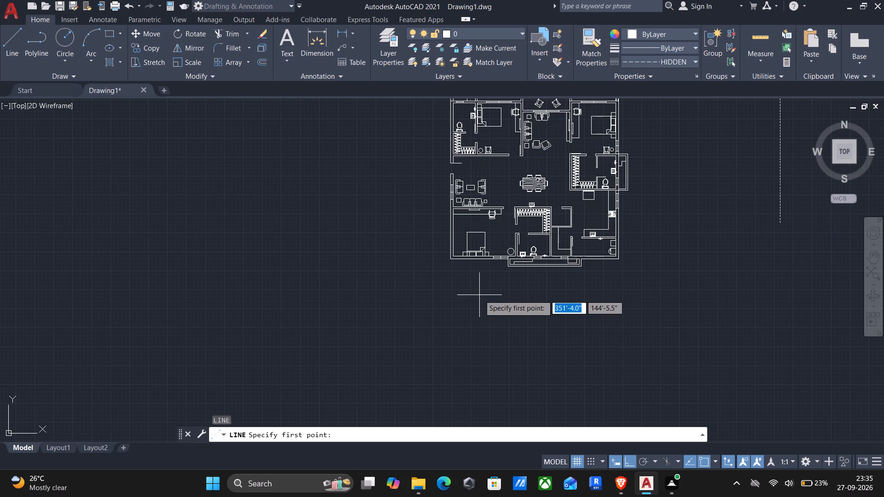
scroll(551, 264, up, 1)
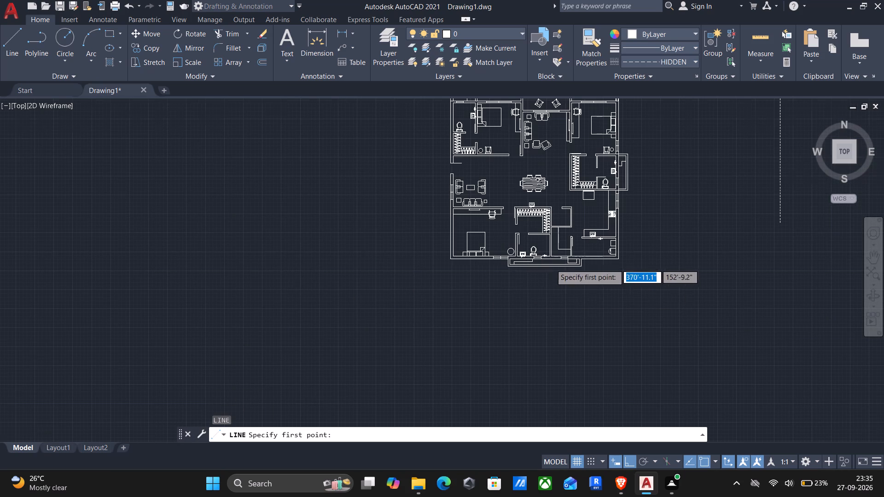
scroll(551, 264, up, 3)
key(F8)
scroll(641, 252, up, 2)
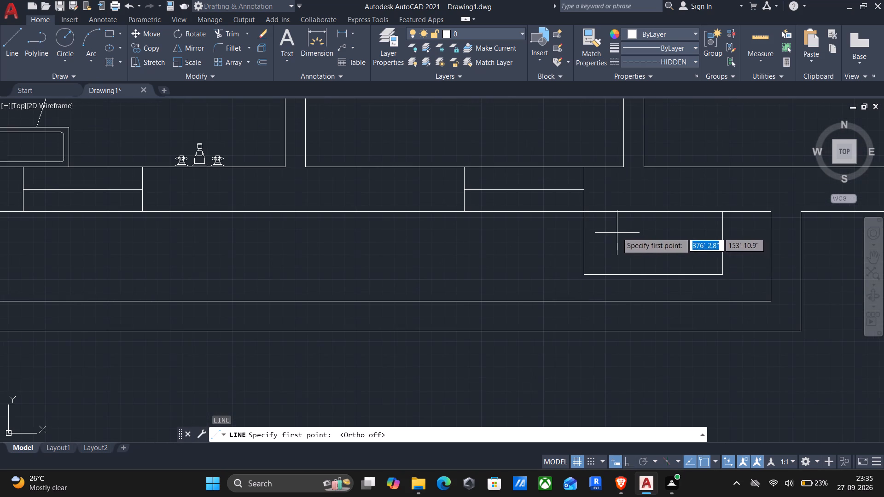
click(585, 216)
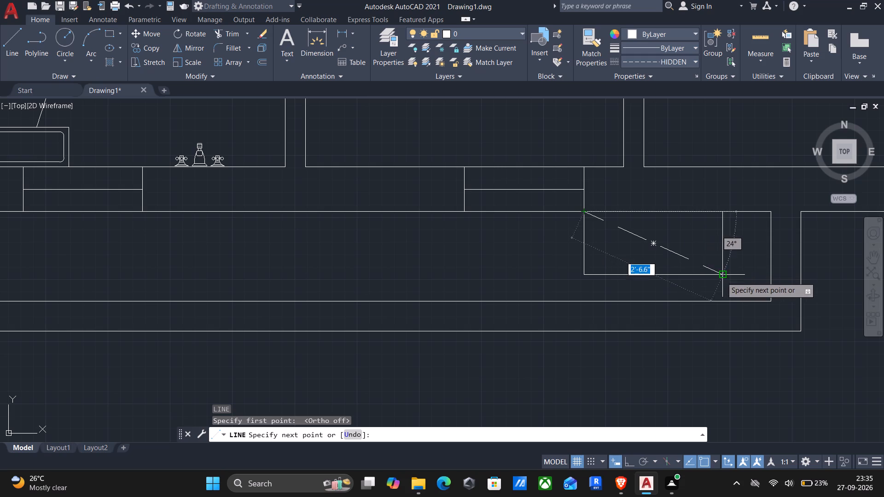
click(721, 277)
key(Return)
key(Return)
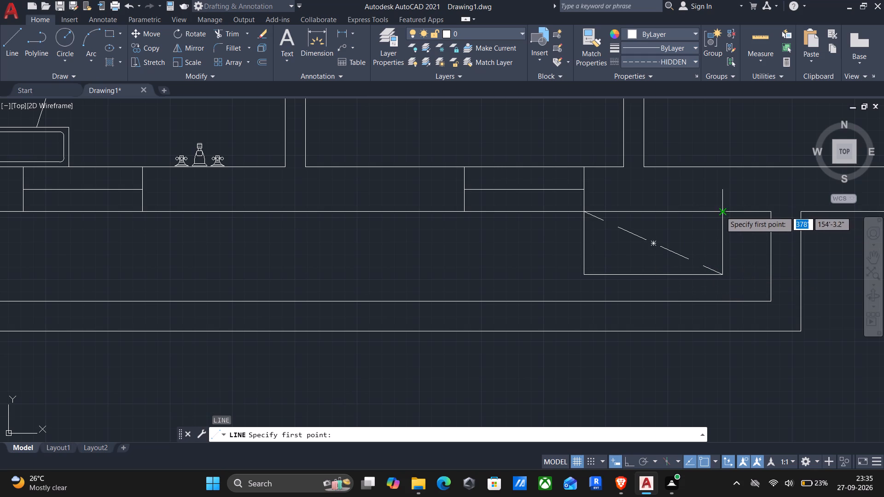
click(721, 212)
click(578, 272)
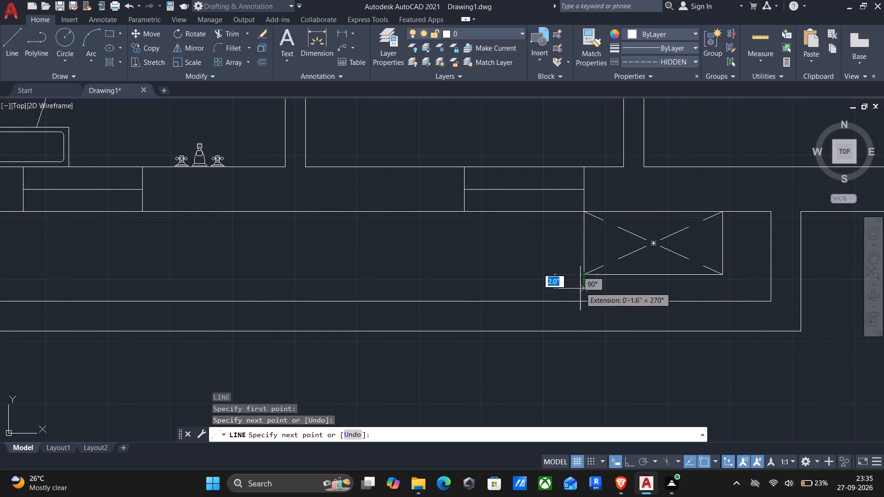
key(Return)
Draw dashed lines from the L-shaped area's lower right corner to the projection's inner top-left corner and on to the long arm's far bottom corner.
scroll(575, 301, down, 2)
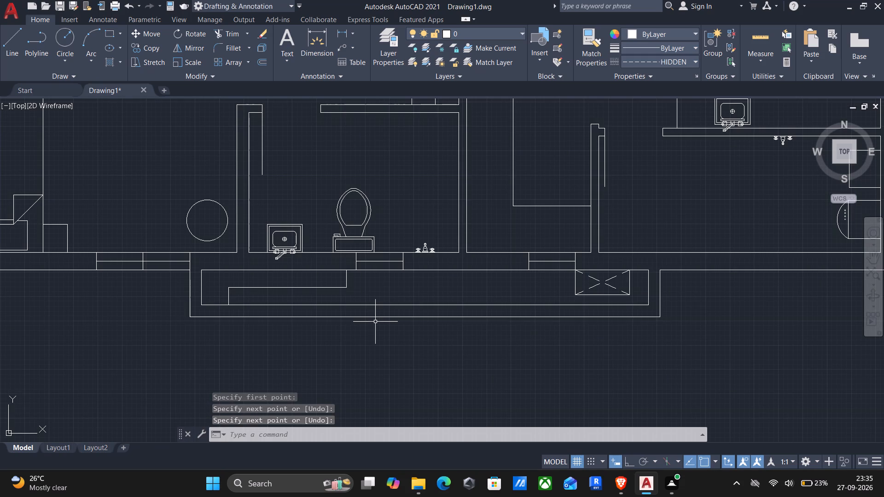
middle_drag(375, 322, 428, 323)
scroll(263, 301, up, 2)
key(Return)
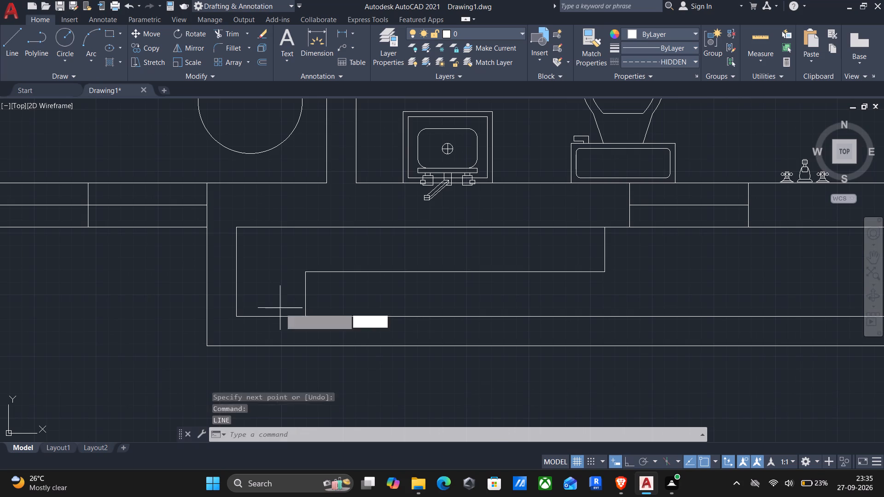
click(306, 316)
click(237, 223)
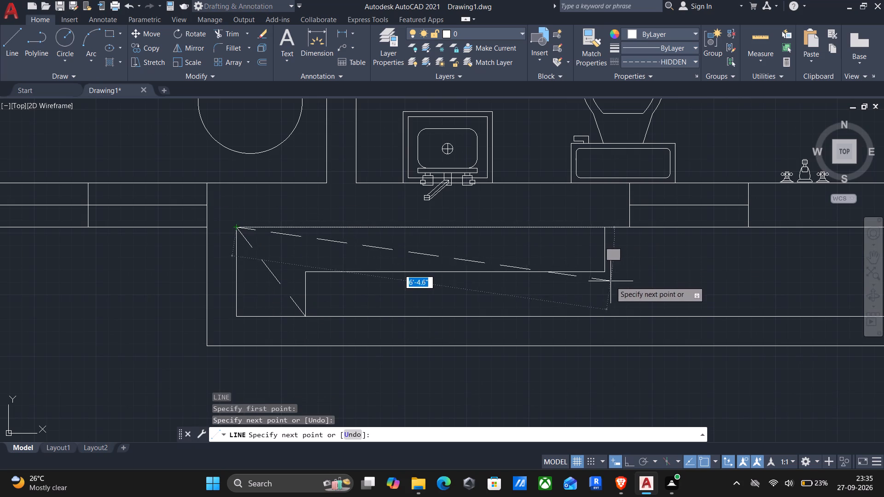
click(604, 271)
key(Return)
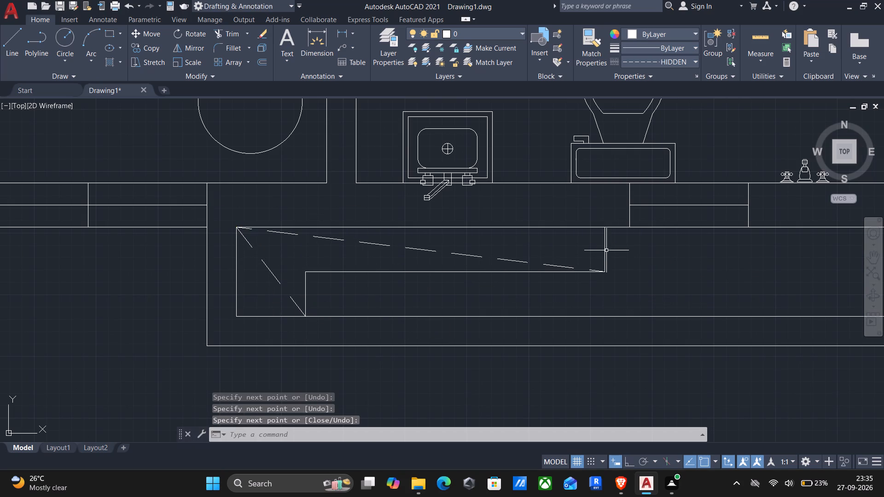
Draw the crossing dashed lines from the long arm's top right corner through the inner corner to the projection's inner bottom-left corner.
key(Return)
scroll(604, 243, up, 1)
click(601, 219)
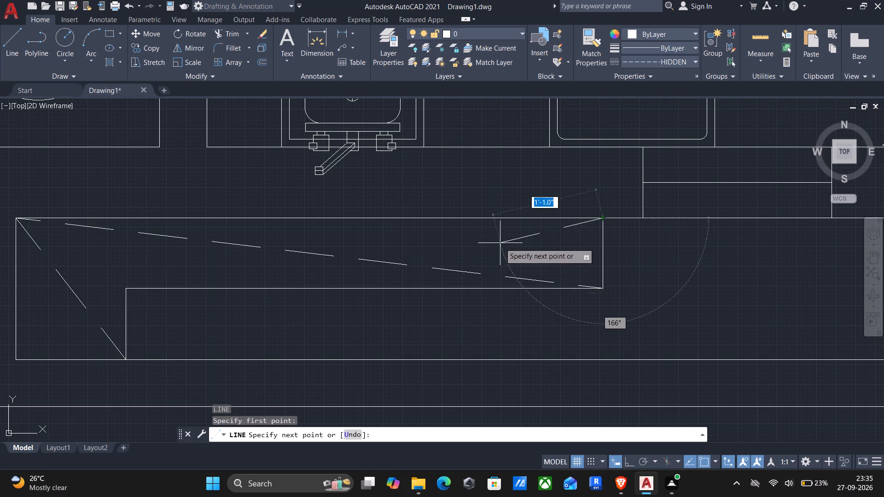
middle_drag(494, 245, 536, 239)
middle_drag(382, 257, 608, 245)
scroll(608, 245, down, 1)
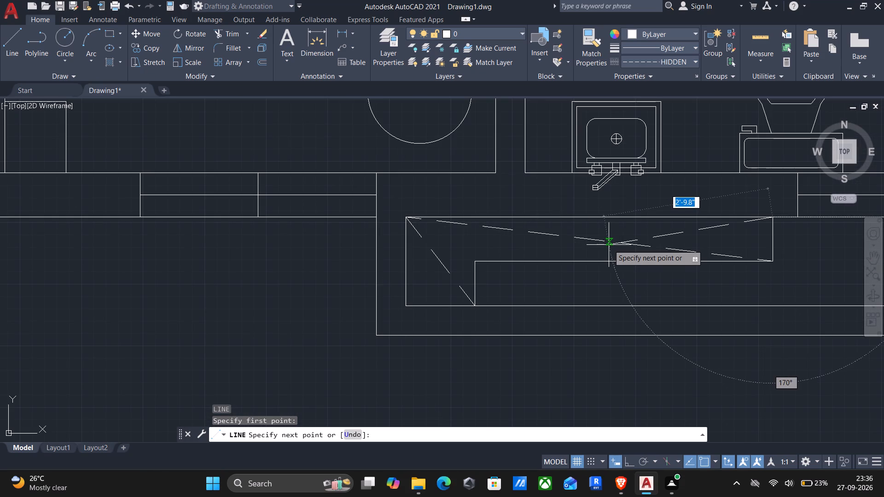
click(475, 265)
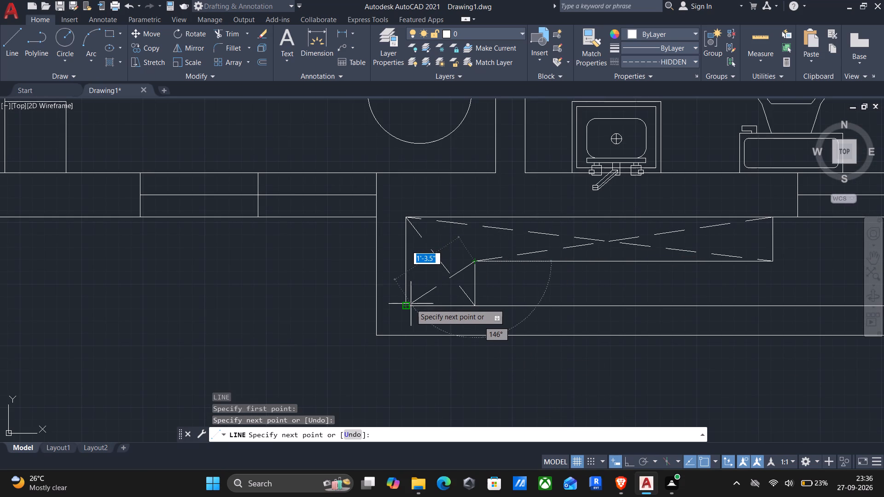
click(410, 304)
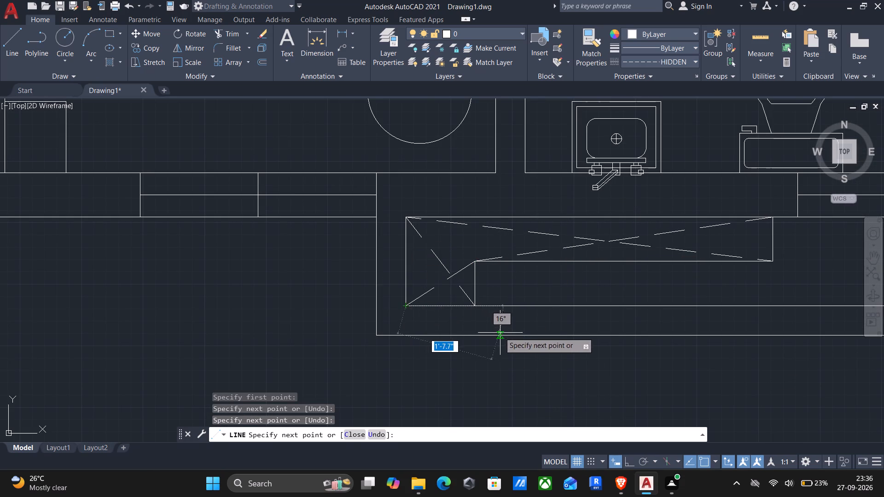
key(Return)
Start another hidden-linetype line near the lower end of the L-shaped area.
scroll(516, 343, down, 2)
middle_drag(568, 338, 465, 331)
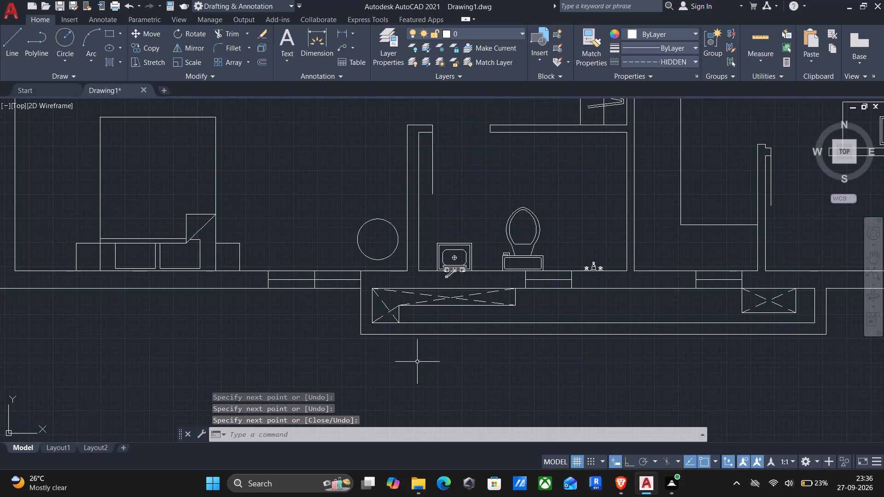
scroll(398, 318, up, 2)
key(l)
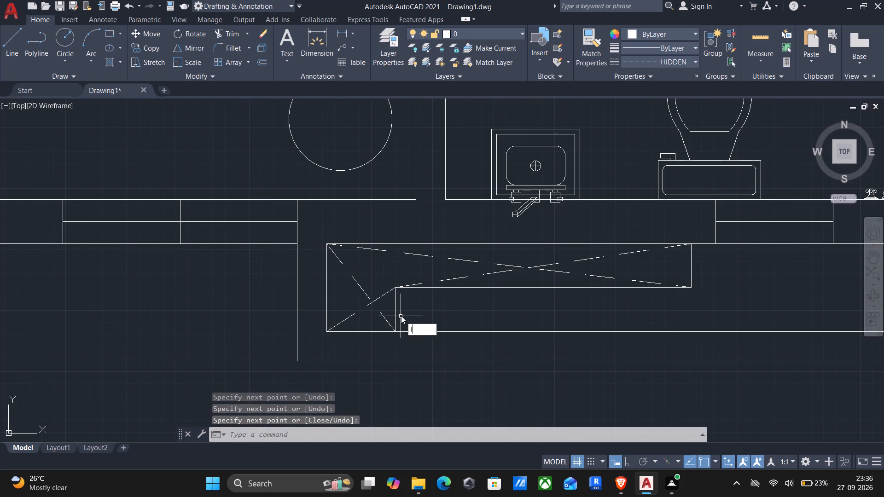
key(Return)
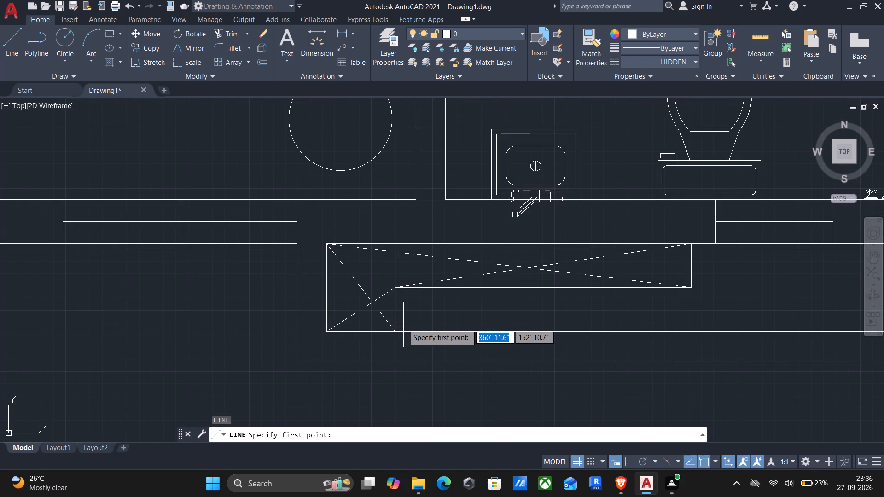
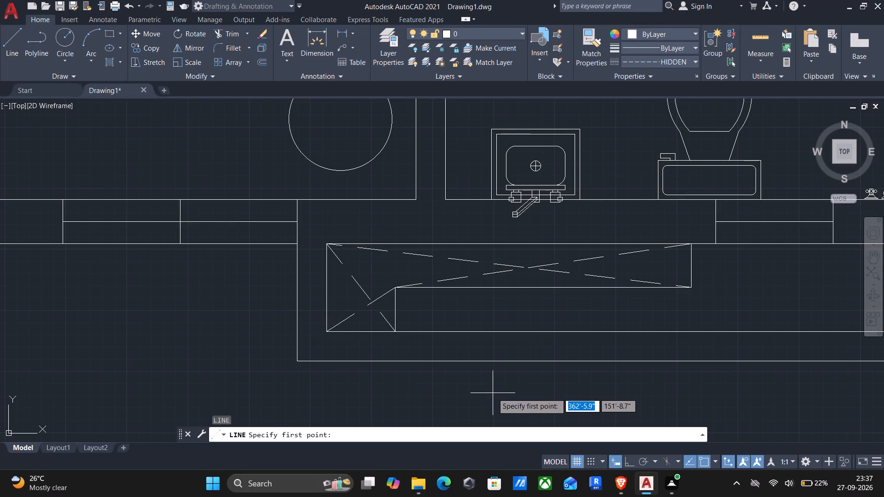
With Ortho on, draw a dashed line about 17'-11" long just inside the projection's bottom edge, from the L-shaped area to the right inner corner.
middle_drag(532, 354, 340, 323)
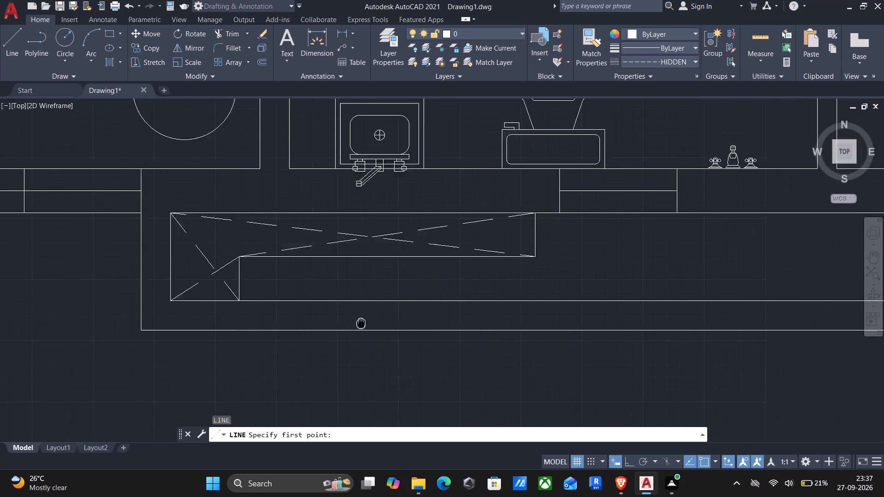
middle_drag(340, 323, 248, 285)
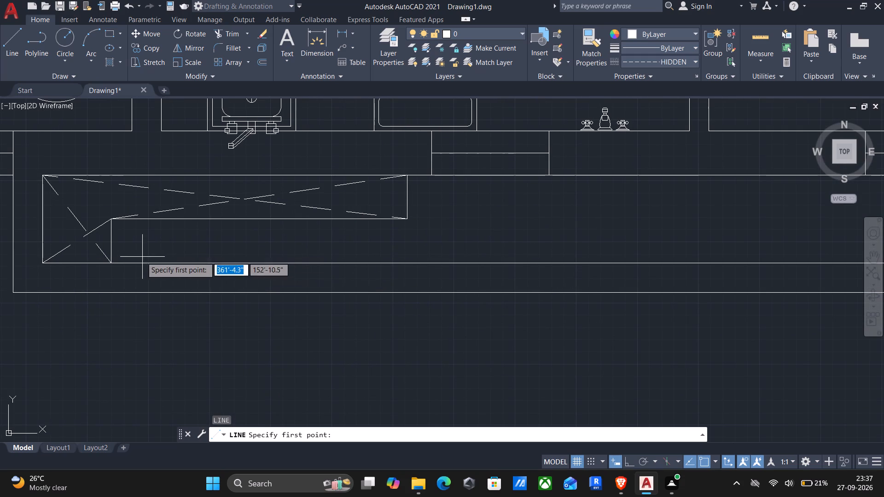
scroll(130, 256, up, 3)
click(60, 272)
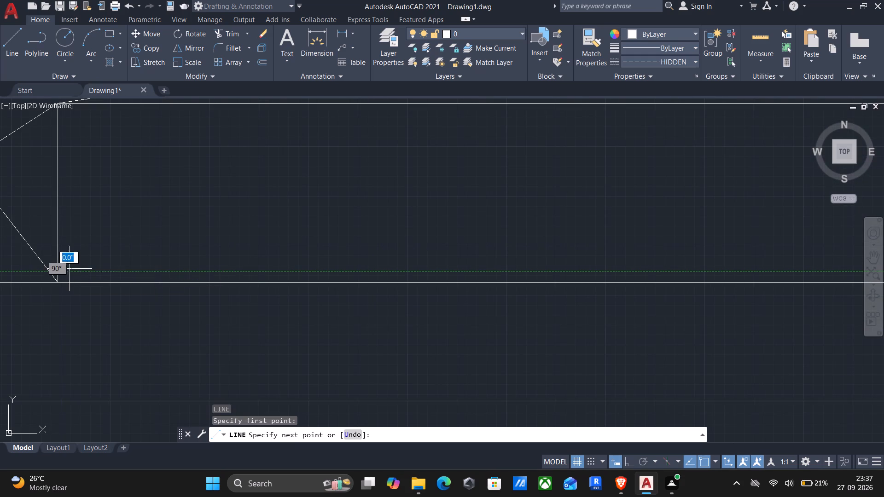
scroll(275, 268, down, 2)
middle_drag(349, 263, 208, 258)
scroll(204, 257, down, 1)
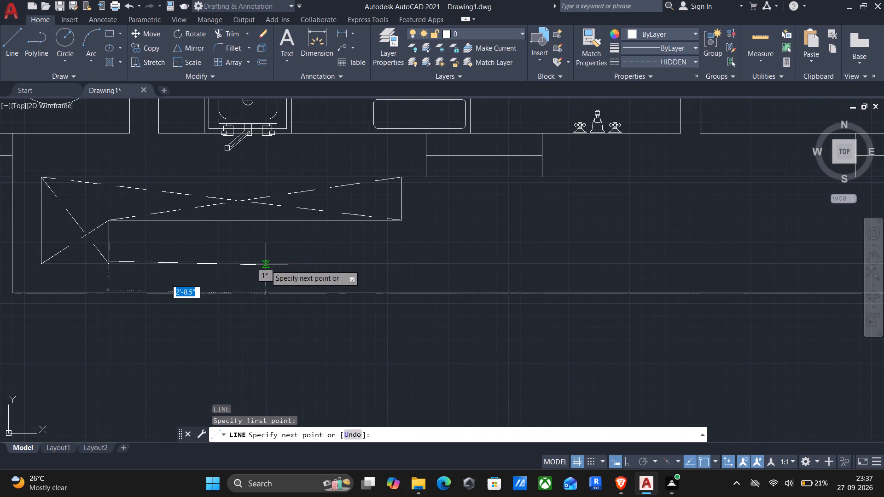
key(F8)
middle_drag(477, 285, 111, 274)
scroll(264, 275, down, 1)
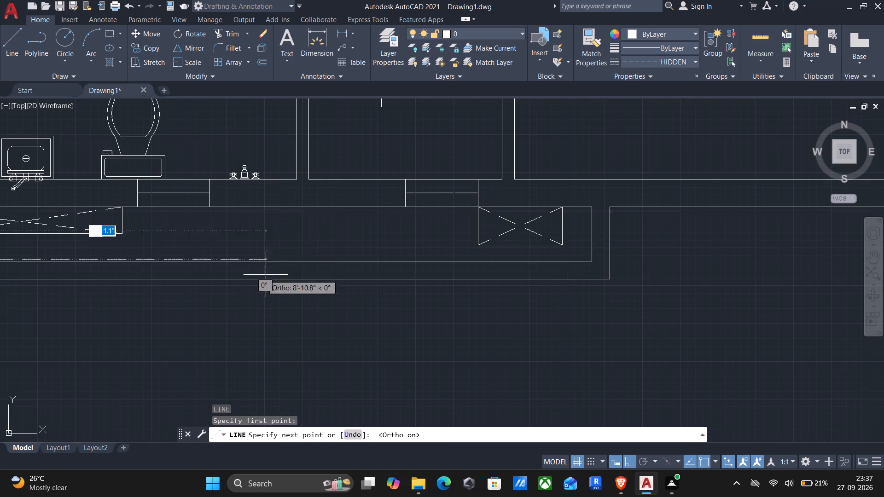
middle_drag(484, 254, 418, 265)
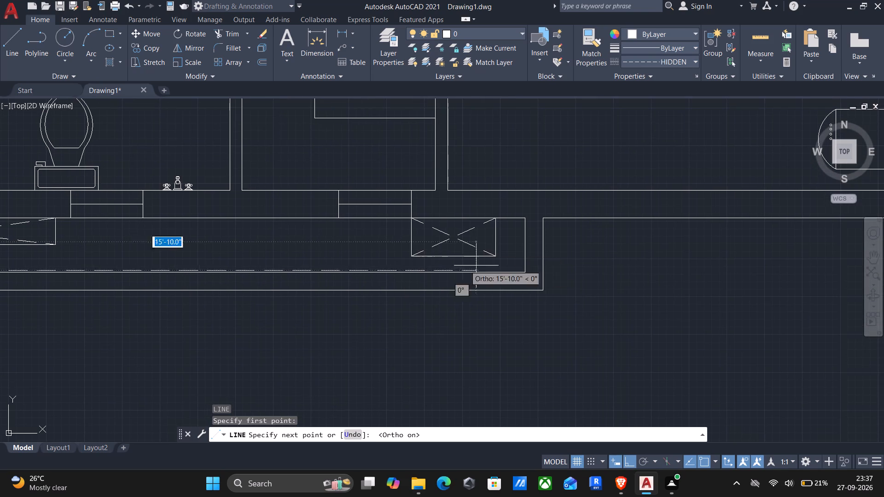
scroll(506, 267, up, 4)
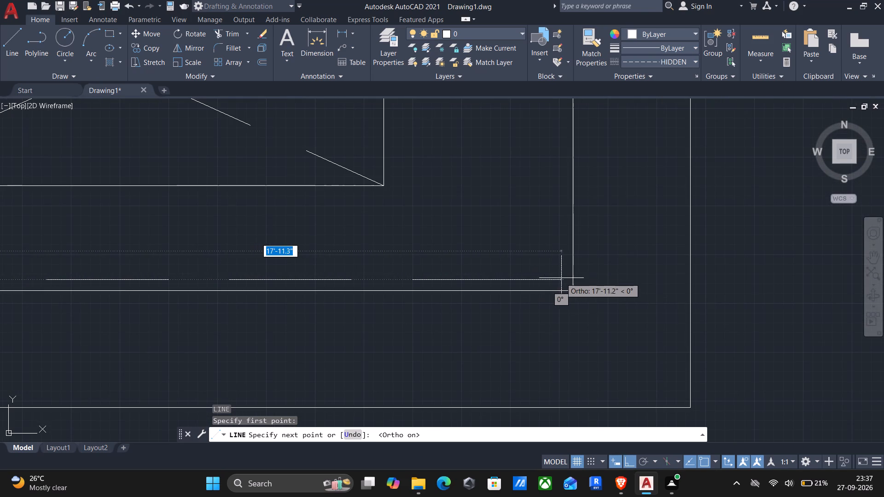
click(563, 278)
Continue the dashed line upward just inside the projection's right edge to its top edge and finish the line.
middle_drag(560, 220, 539, 369)
middle_drag(539, 206, 534, 388)
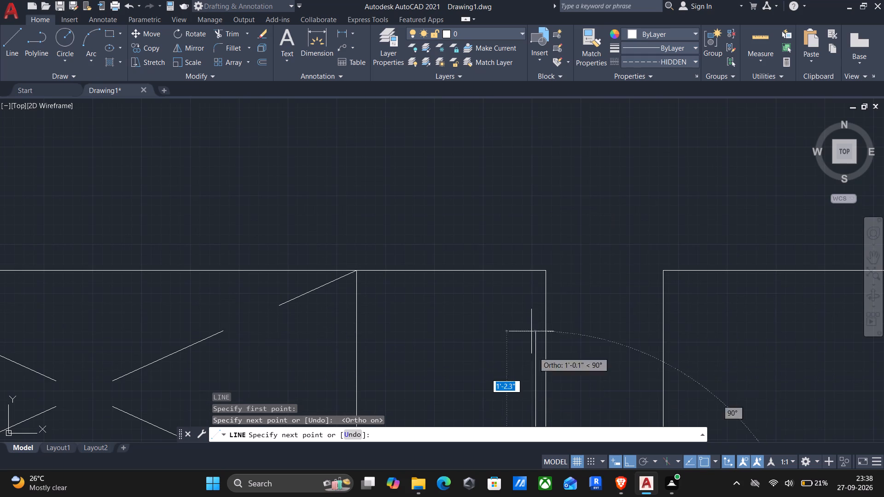
click(535, 274)
key(Return)
Draw a dashed line about 2' long just above the inner bottom edge of the projection beside the right-hand bathroom, ending near its right edge.
scroll(531, 277, down, 1)
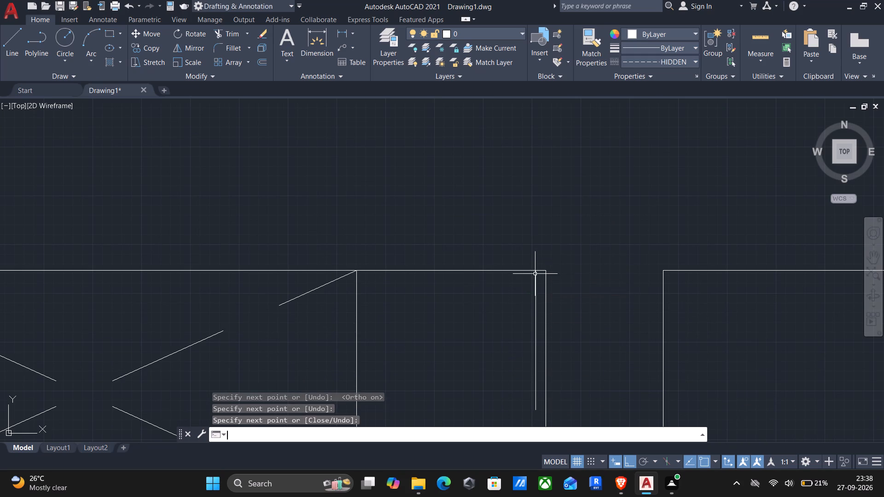
scroll(531, 277, down, 1)
middle_drag(522, 307, 542, 245)
scroll(542, 231, down, 2)
middle_drag(461, 272, 465, 269)
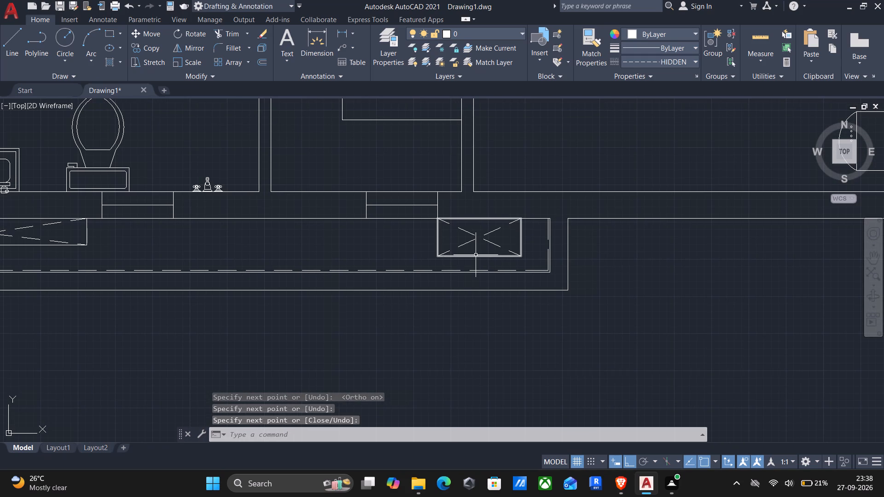
scroll(445, 265, down, 2)
middle_drag(437, 295, 448, 276)
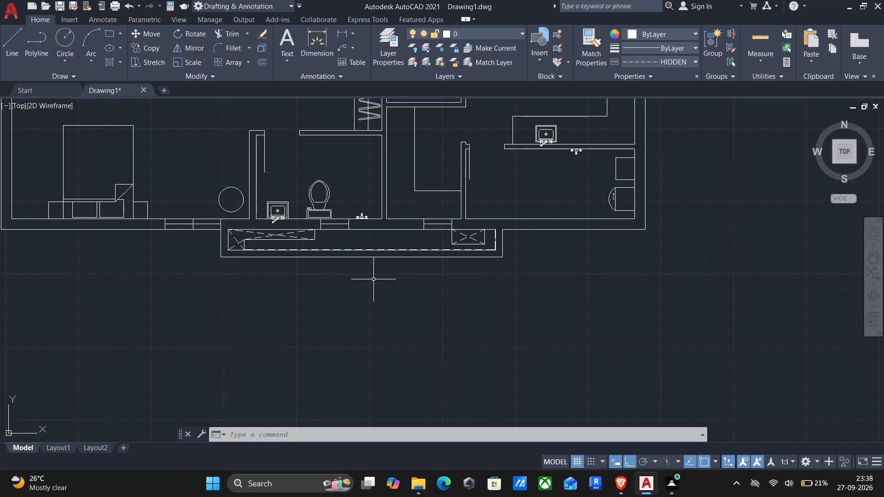
scroll(372, 277, down, 2)
middle_drag(361, 296, 345, 349)
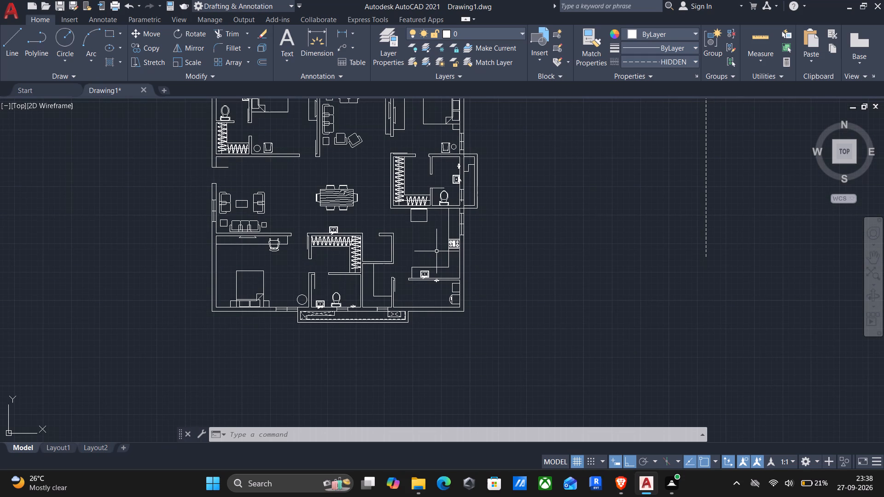
middle_drag(449, 239, 413, 309)
scroll(432, 280, up, 4)
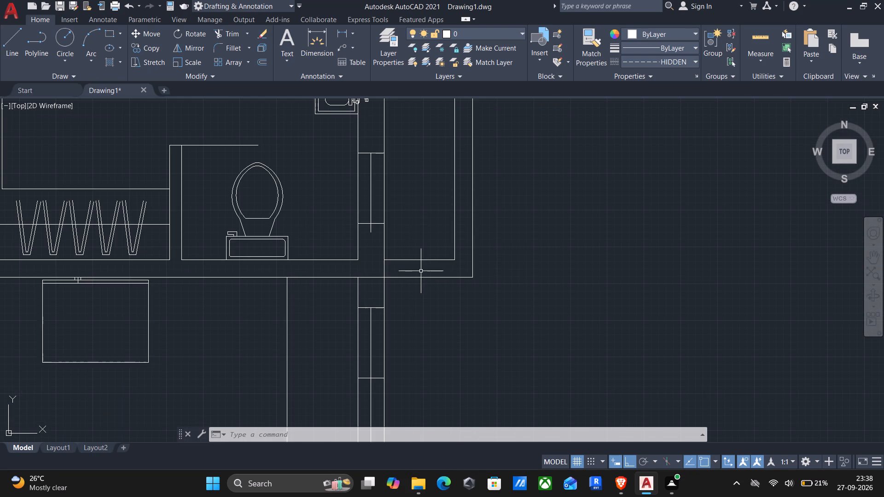
key(Return)
scroll(410, 264, up, 3)
click(300, 237)
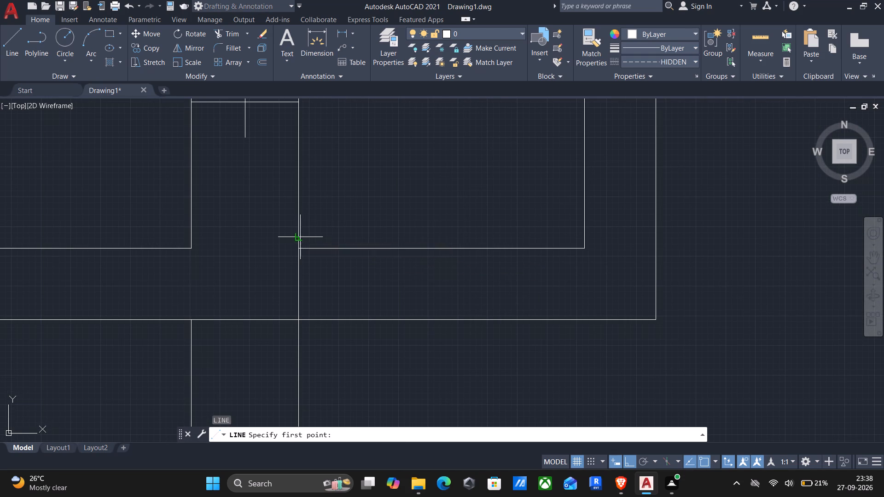
scroll(576, 231, up, 3)
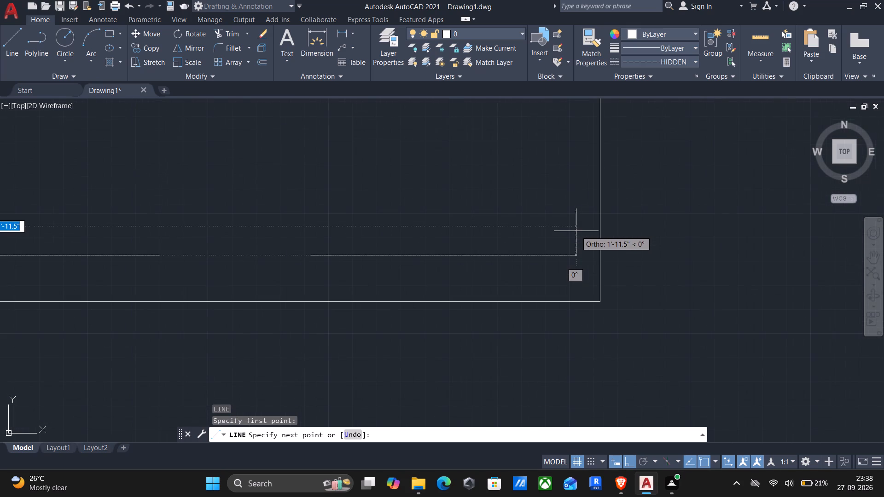
click(586, 256)
Continue the dashed line upward just inside that projection's right edge to the bottom edge of the stepped area and finish it.
scroll(587, 241, down, 3)
middle_drag(588, 217, 579, 327)
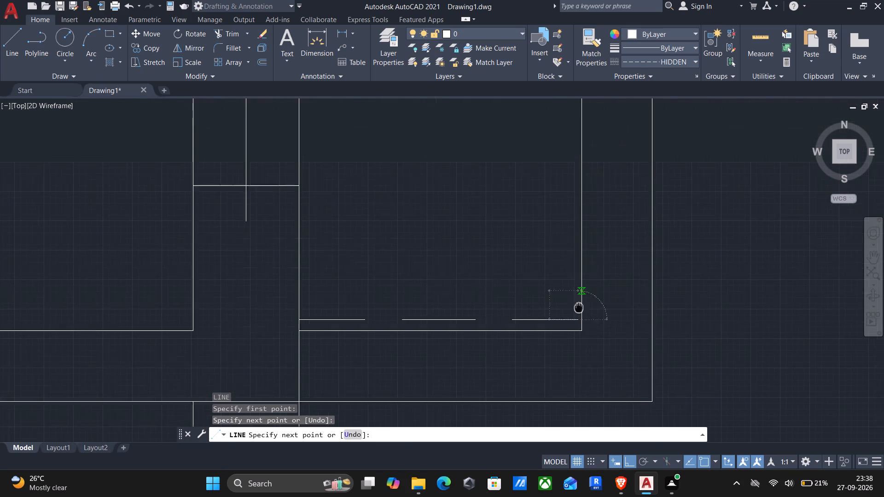
middle_drag(579, 327, 580, 364)
scroll(580, 364, down, 1)
middle_drag(571, 221, 558, 454)
scroll(558, 454, down, 1)
scroll(549, 260, down, 2)
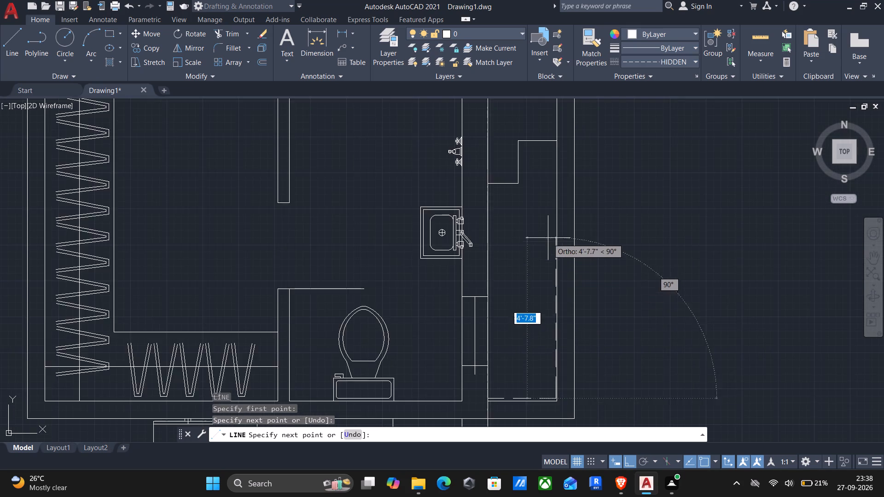
middle_drag(544, 245, 536, 397)
scroll(546, 246, up, 2)
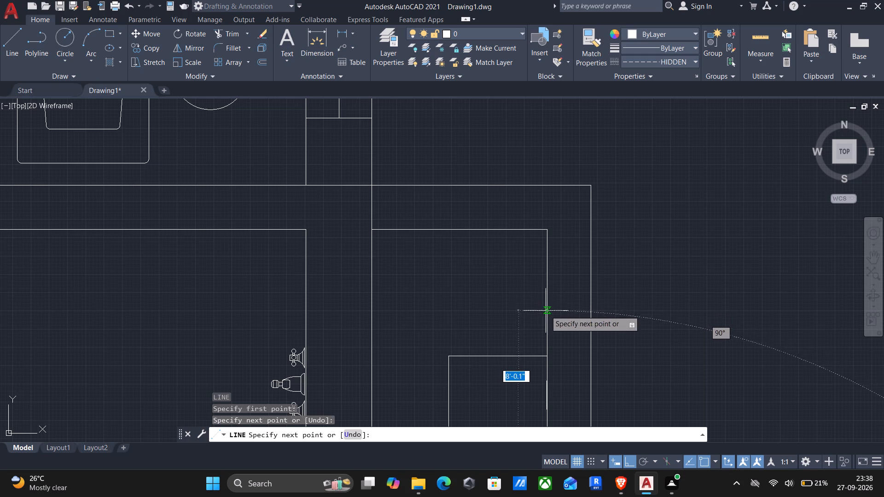
scroll(538, 359, up, 3)
click(561, 346)
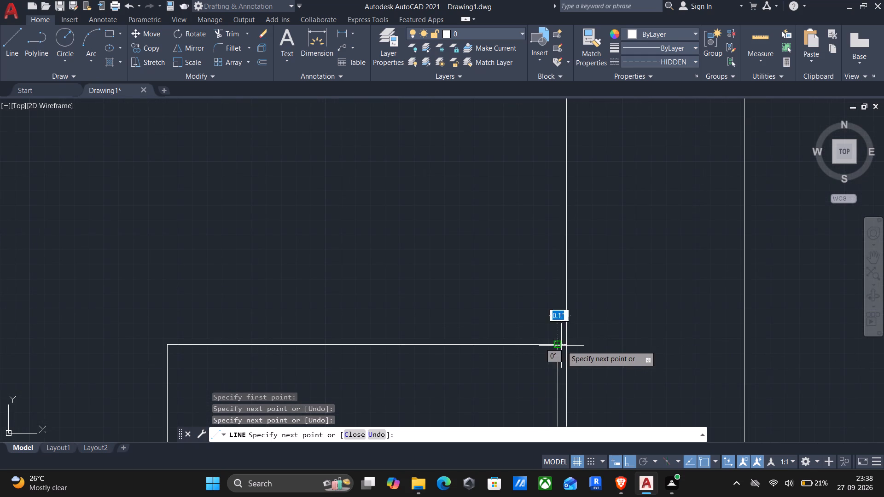
key(Return)
Draw dashed lines from the stepped area's outer right corner to the projection's inner top-left corner and on to the narrow arm's bottom-right corner.
scroll(518, 367, down, 2)
middle_drag(516, 374, 557, 348)
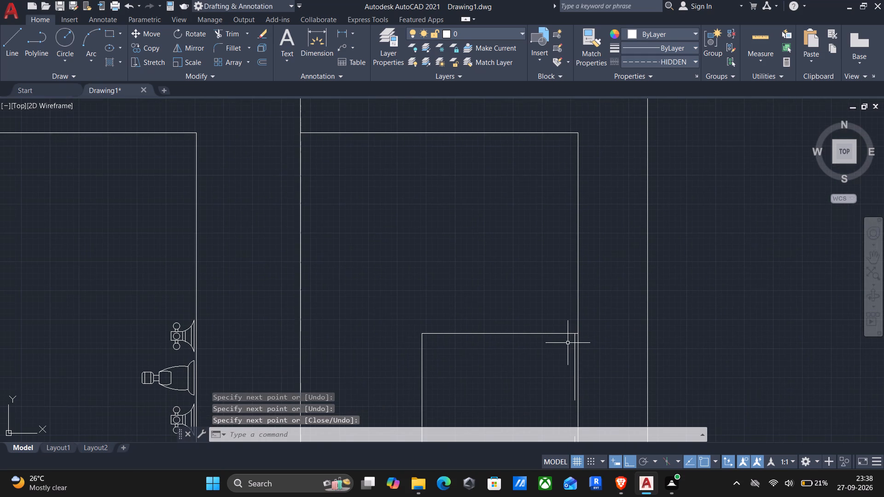
scroll(553, 347, down, 2)
middle_drag(564, 330, 643, 257)
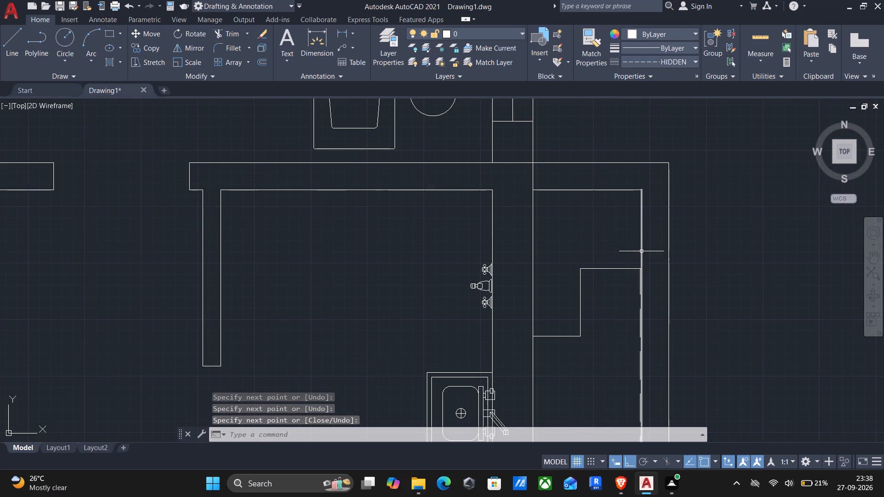
key(Return)
click(638, 267)
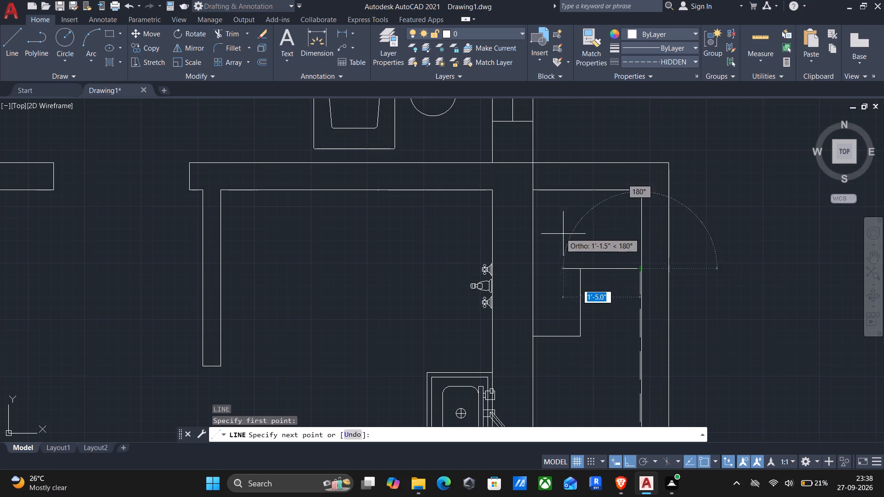
click(532, 193)
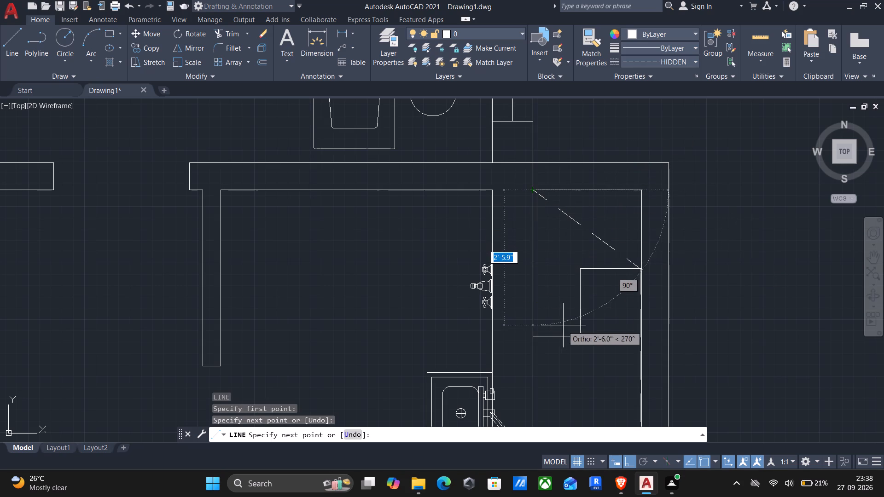
click(582, 339)
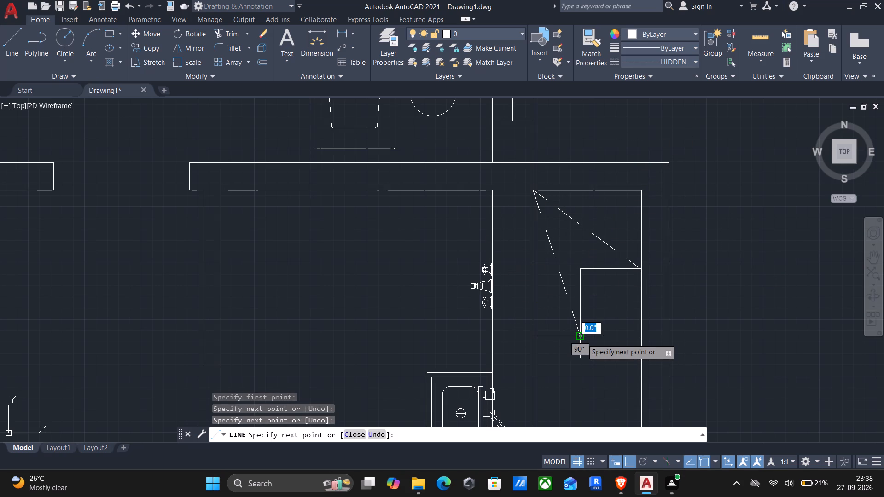
key(Return)
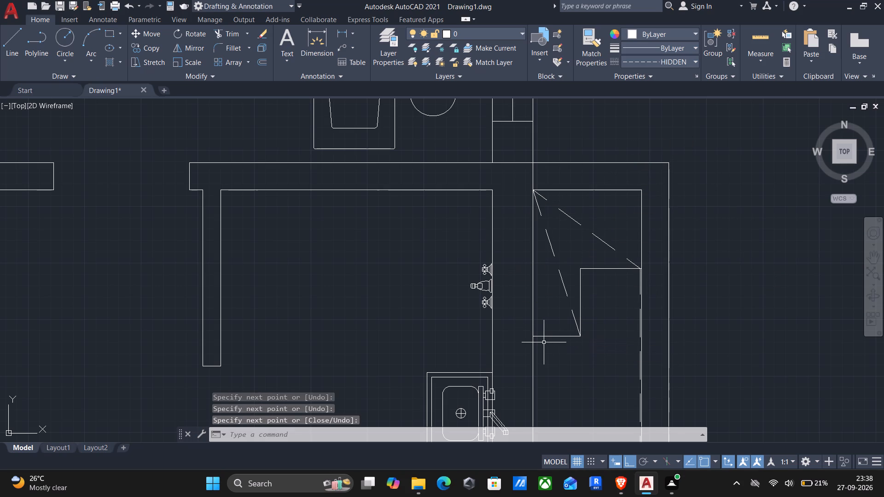
With Ortho off, draw the crossing dashed lines from the narrow arm's bottom-left corner through the inner corner to the projection's inner top-right corner.
key(Return)
click(535, 338)
key(F8)
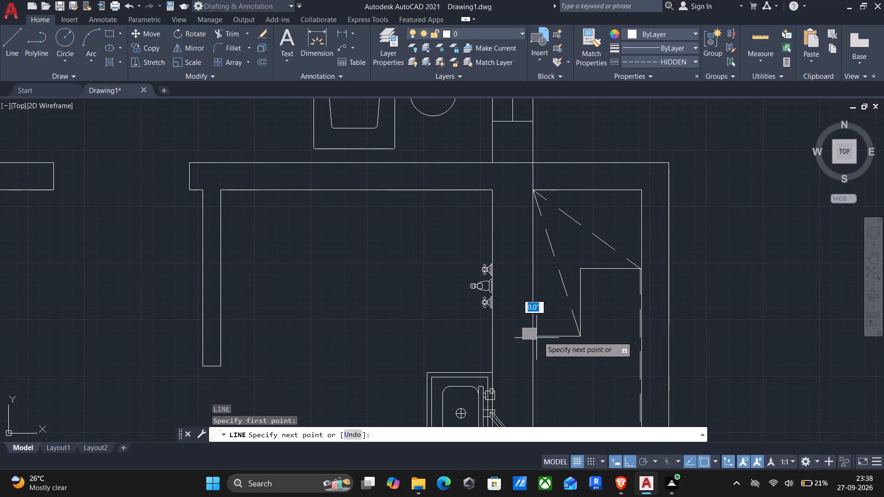
click(582, 269)
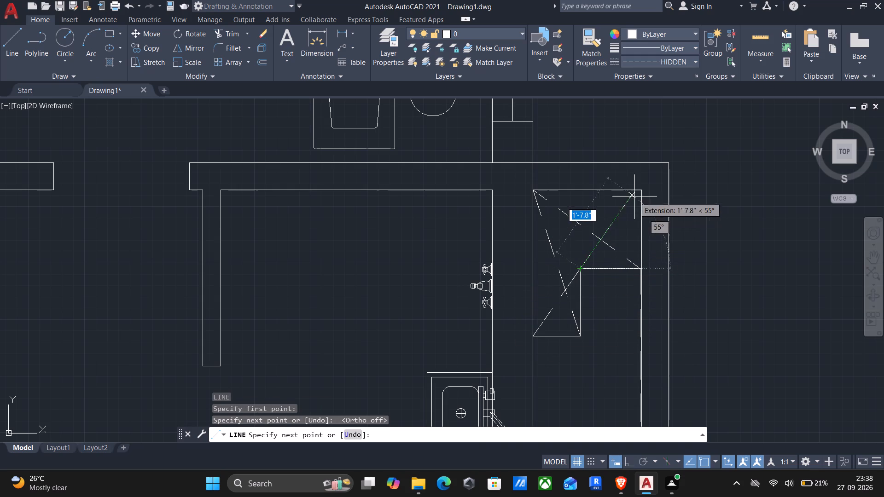
click(642, 193)
key(Return)
With Ortho on, draw a dashed line about 3'-7.4" upward just inside the left edge of the upper-left bathroom's projection.
scroll(635, 215, down, 2)
scroll(586, 250, down, 1)
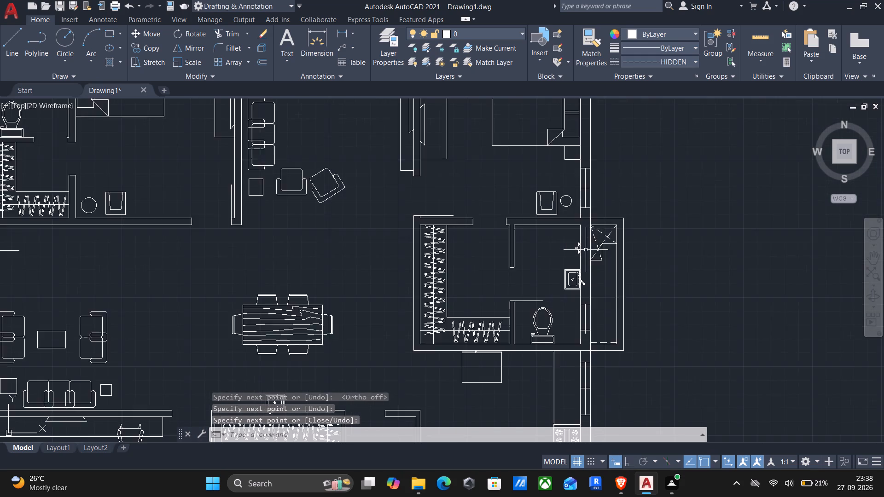
middle_drag(584, 247, 611, 278)
scroll(610, 277, down, 3)
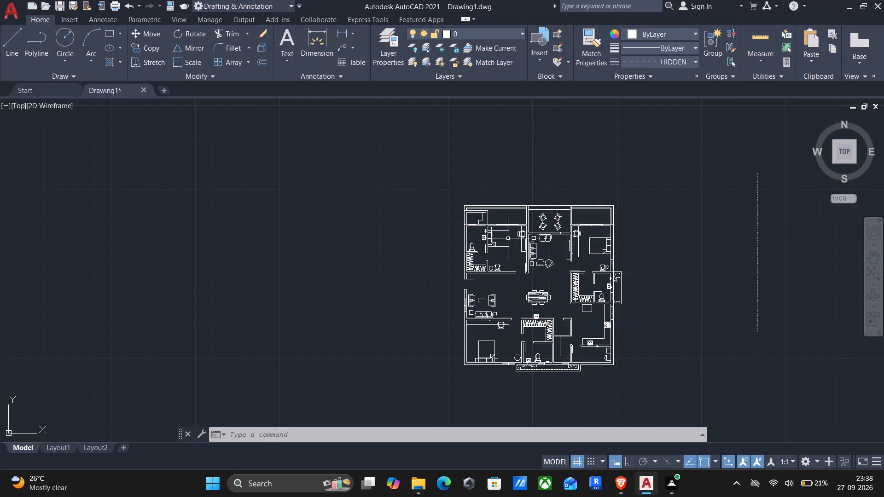
scroll(475, 223, up, 4)
scroll(417, 223, up, 1)
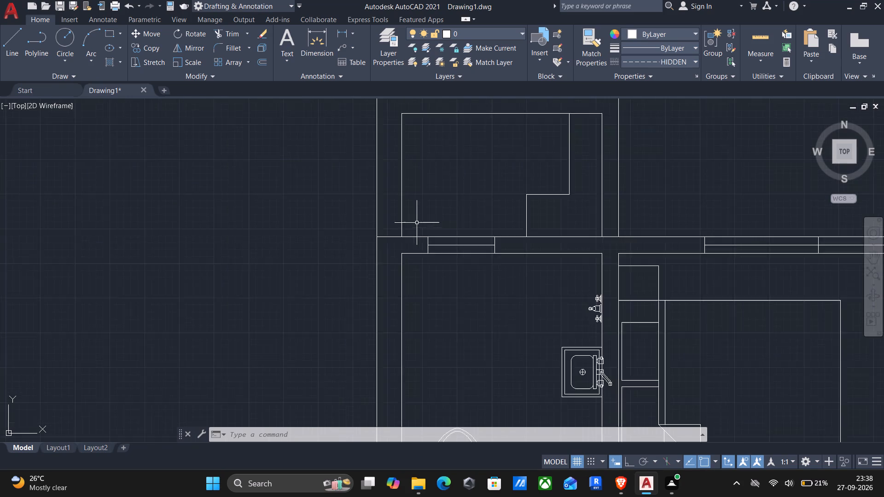
scroll(417, 223, up, 1)
key(Return)
scroll(401, 242, up, 3)
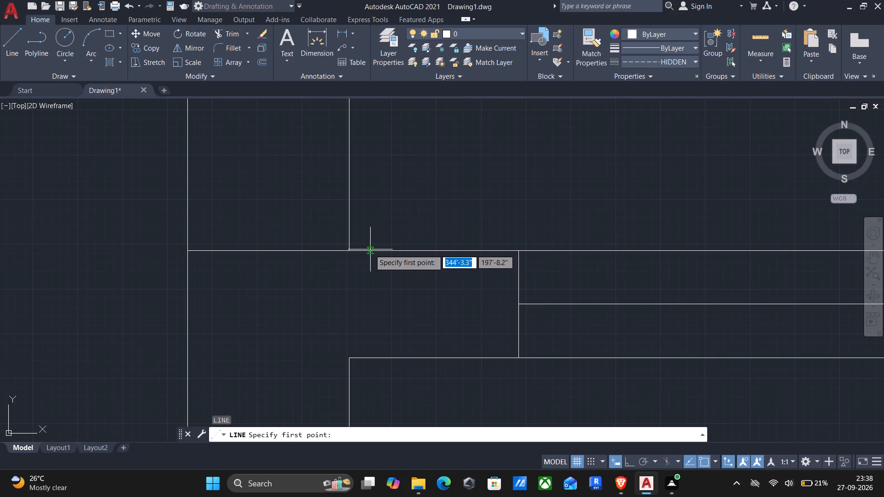
click(365, 249)
middle_drag(365, 196, 360, 289)
scroll(360, 289, down, 2)
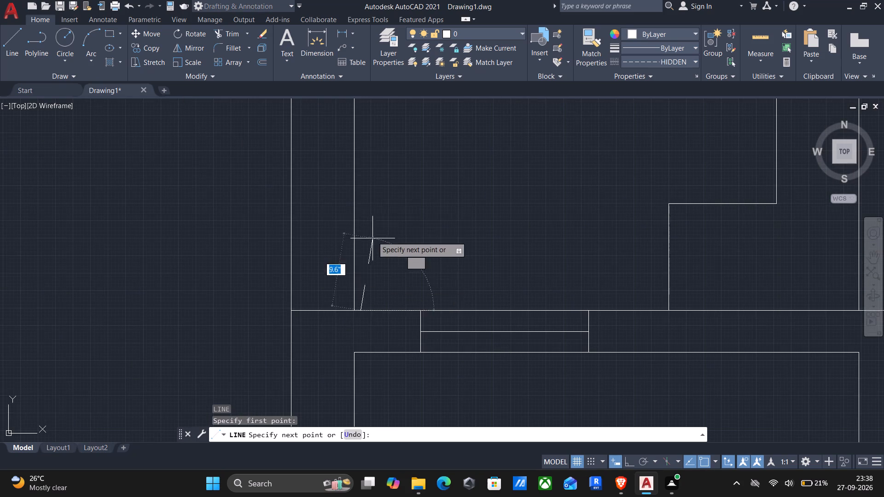
scroll(369, 226, down, 1)
key(F8)
middle_drag(368, 209, 352, 296)
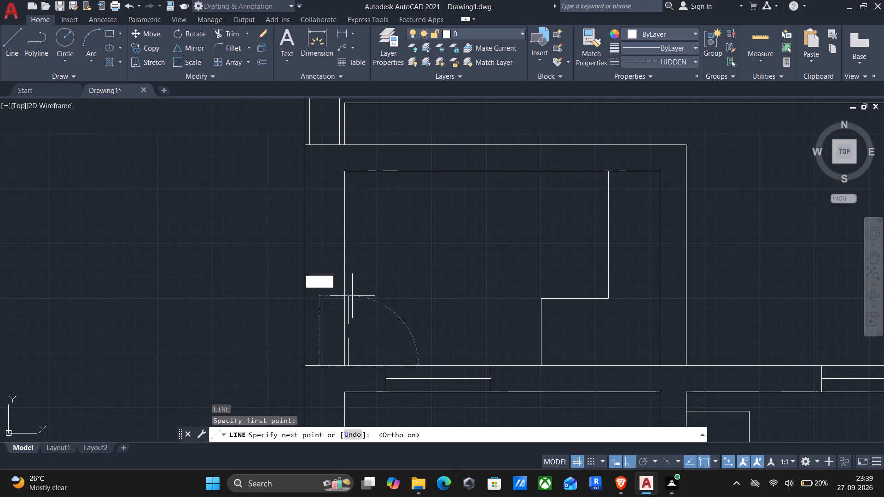
scroll(343, 188, up, 3)
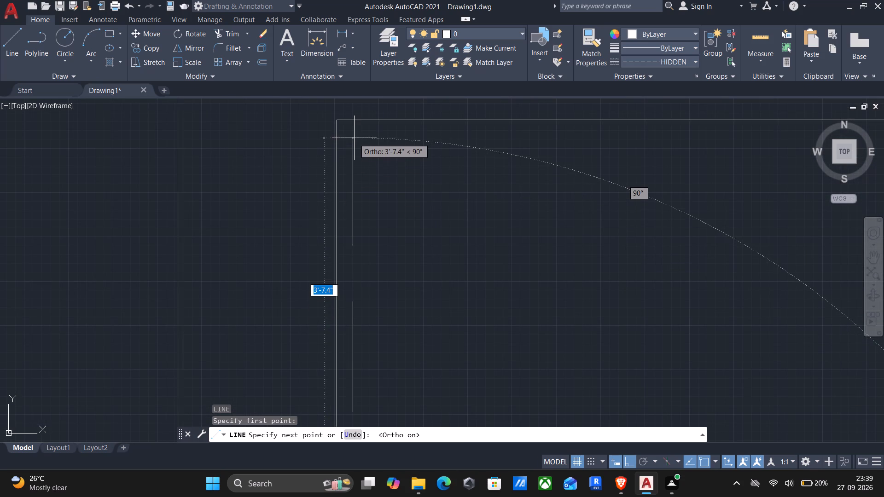
click(354, 136)
Continue the dashed line about 4'-11.4" just below the projection's inner top edge to the stepped area and finish it.
scroll(431, 152, down, 2)
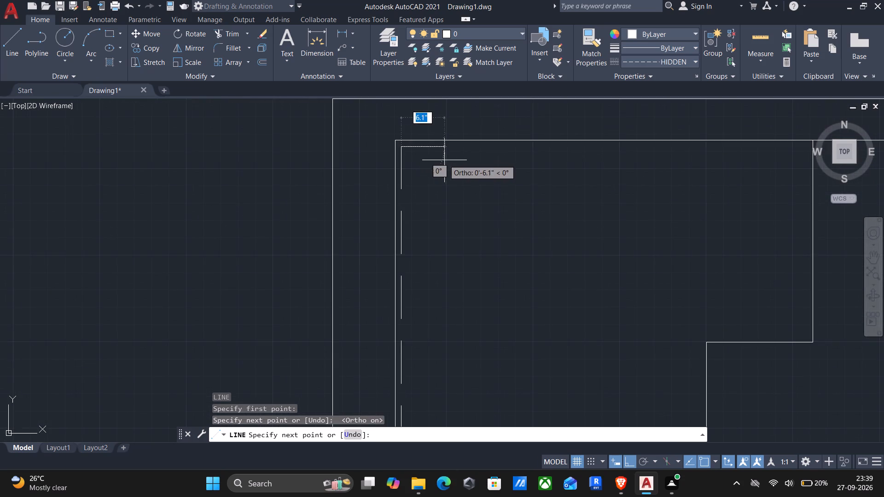
middle_drag(441, 173, 221, 195)
scroll(215, 195, down, 2)
scroll(375, 186, up, 3)
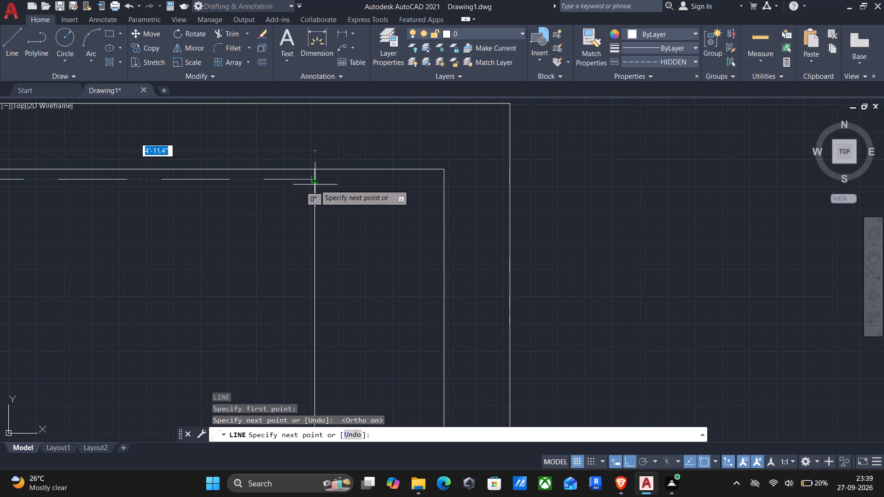
click(315, 185)
key(Return)
With Ortho off, draw dashed lines from the stepped area's outer left corner to the projection's inner bottom-right corner and on to the narrow arm's top-left corner.
scroll(320, 190, down, 1)
middle_drag(322, 250, 378, 176)
scroll(379, 174, down, 2)
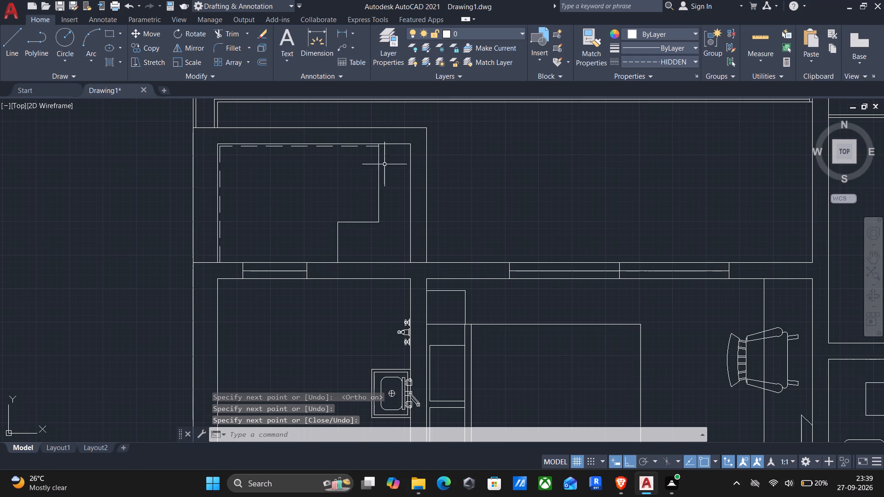
scroll(343, 232, up, 2)
key(Return)
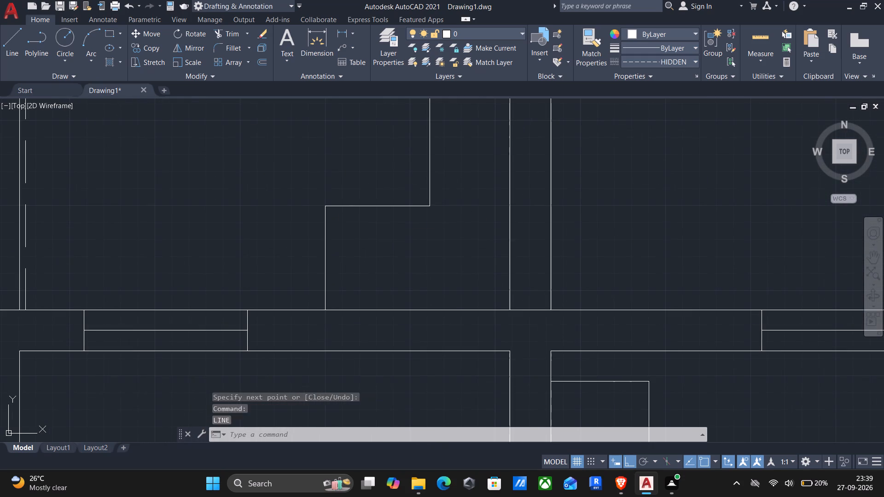
click(325, 206)
scroll(325, 206, up, 1)
scroll(381, 231, down, 1)
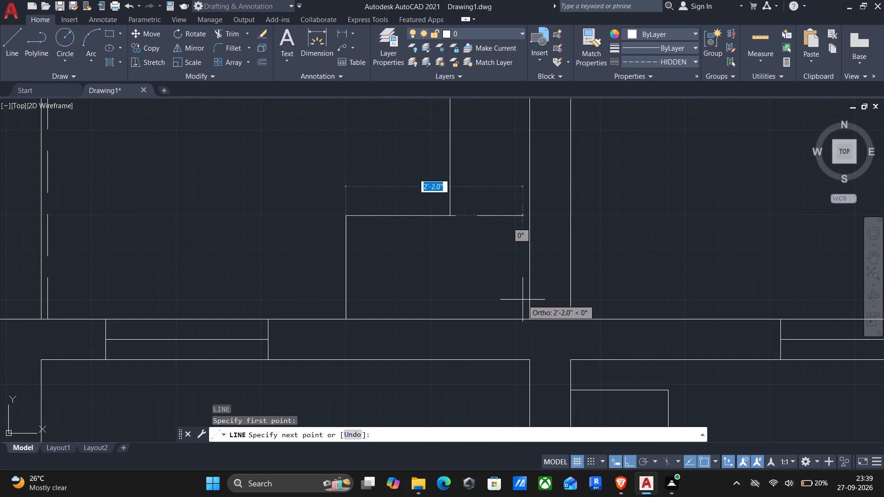
key(F8)
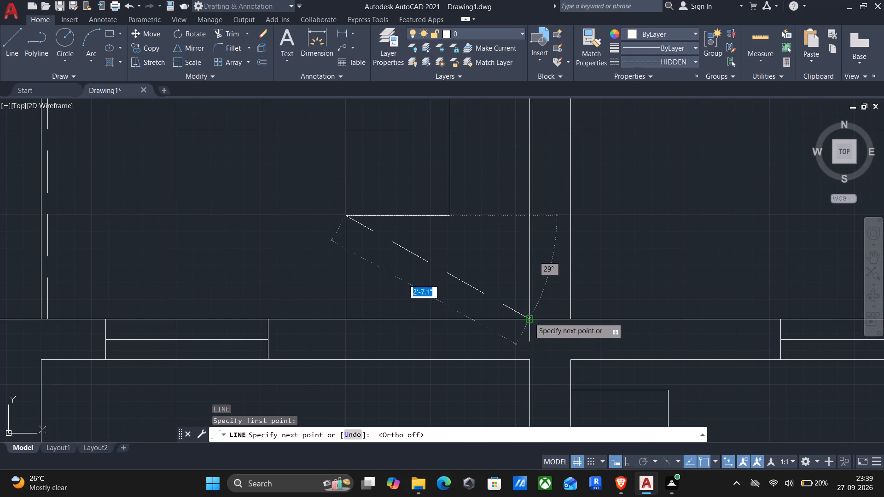
click(529, 318)
scroll(529, 282, down, 2)
middle_drag(516, 267, 511, 351)
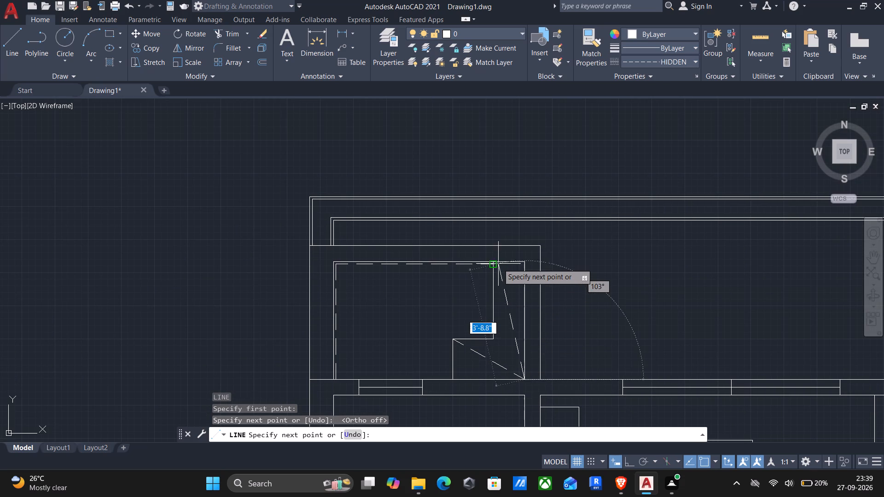
click(493, 261)
key(Return)
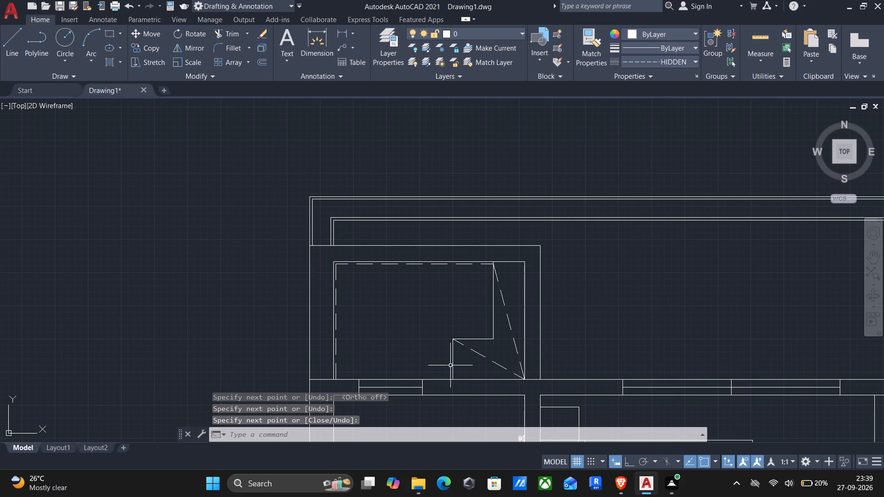
Draw the crossing dashed lines from the stepped area's bottom-left corner through its inner corner to the projection's inner top-right corner.
middle_drag(452, 366, 438, 342)
scroll(450, 364, up, 2)
key(Return)
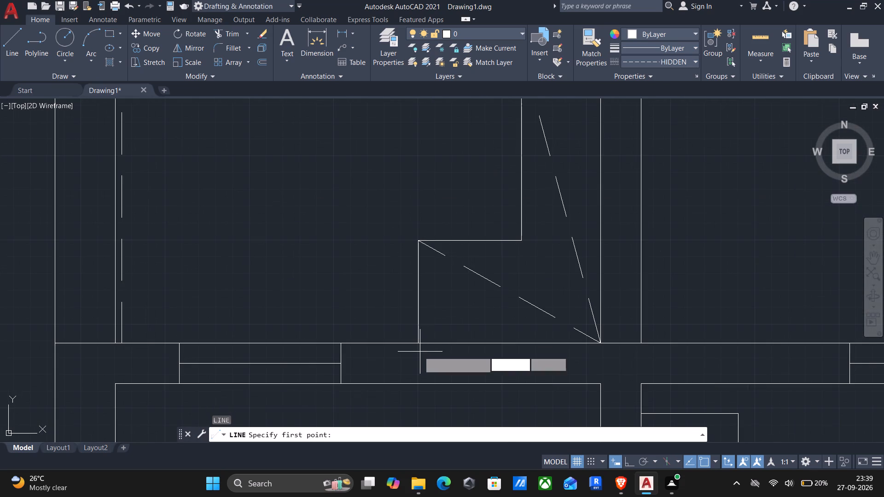
scroll(415, 348, up, 1)
click(420, 337)
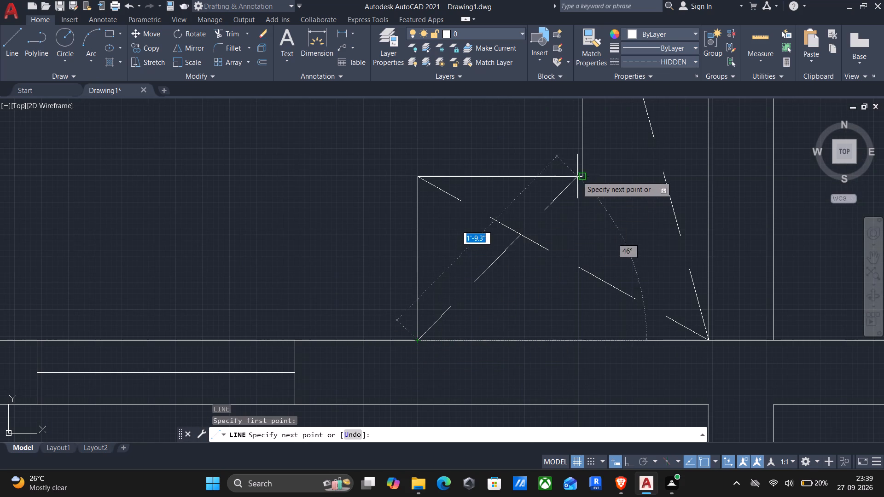
click(585, 175)
scroll(585, 175, down, 1)
middle_drag(582, 185, 519, 371)
scroll(519, 371, down, 1)
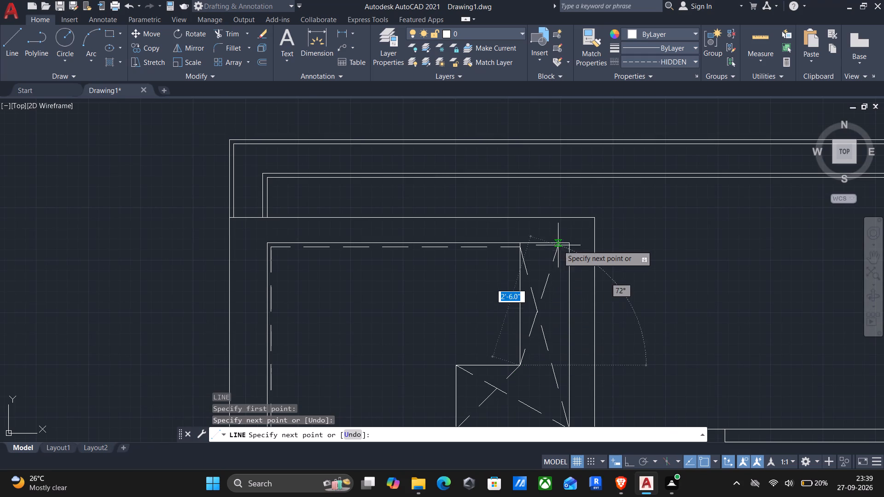
click(567, 244)
key(Return)
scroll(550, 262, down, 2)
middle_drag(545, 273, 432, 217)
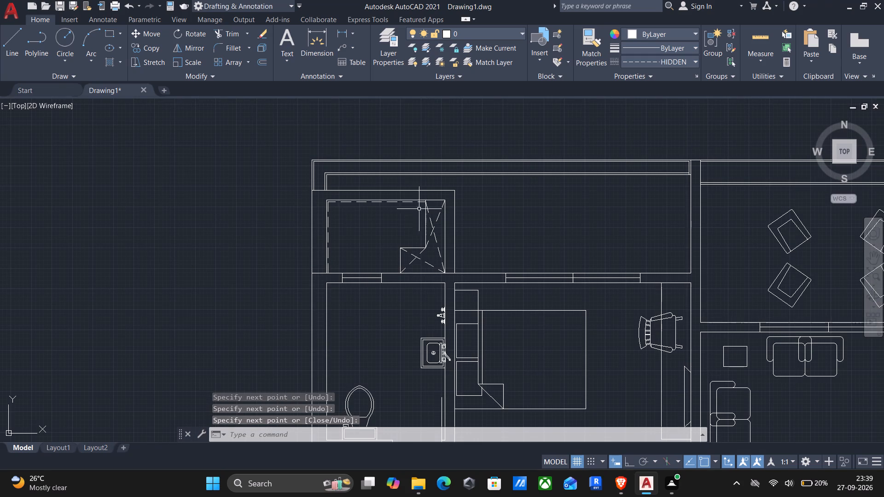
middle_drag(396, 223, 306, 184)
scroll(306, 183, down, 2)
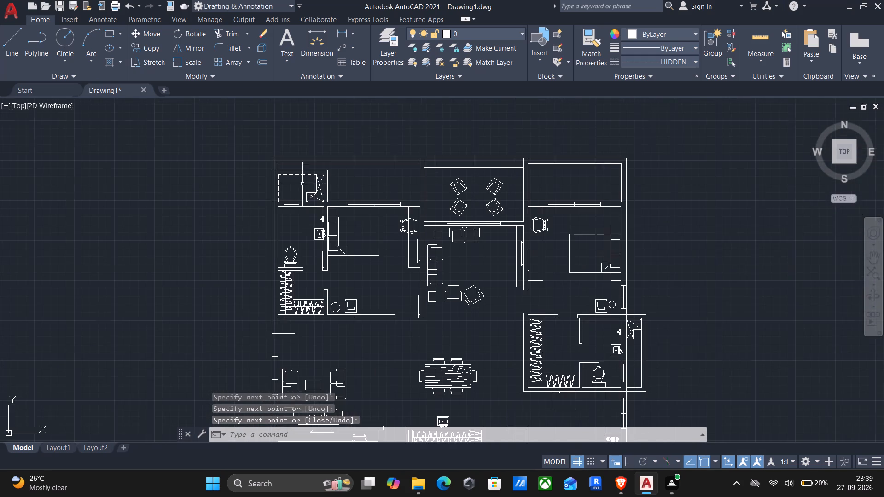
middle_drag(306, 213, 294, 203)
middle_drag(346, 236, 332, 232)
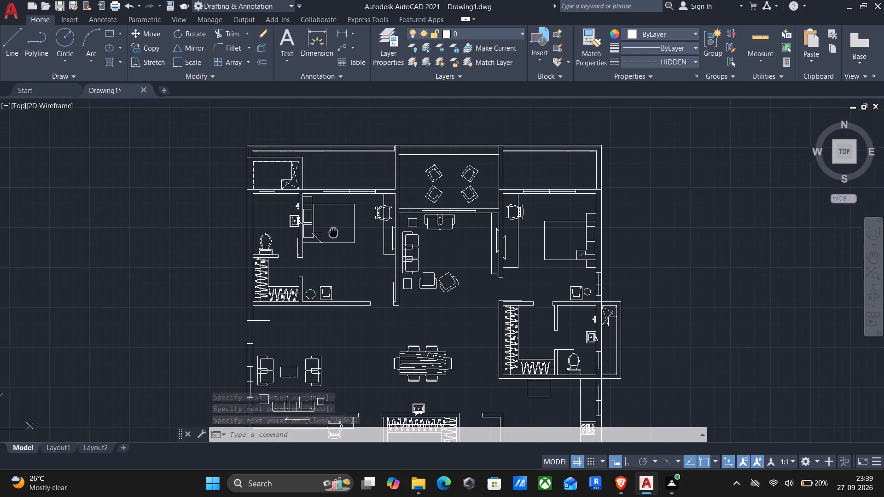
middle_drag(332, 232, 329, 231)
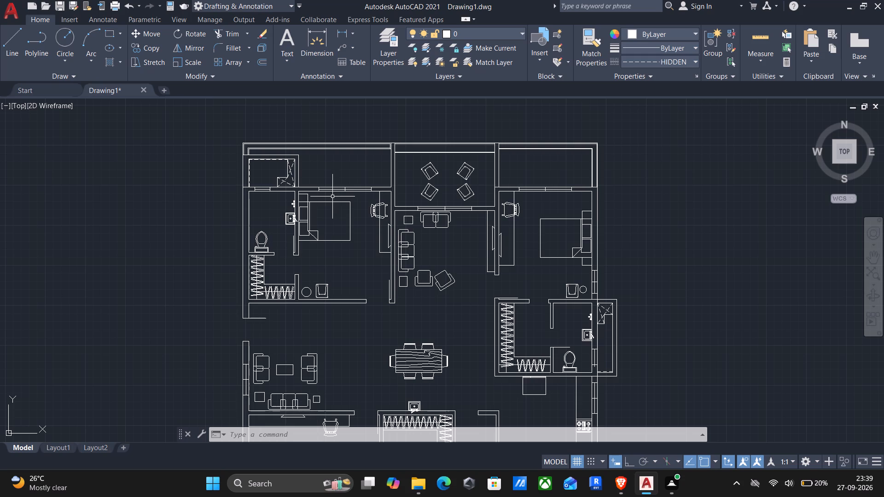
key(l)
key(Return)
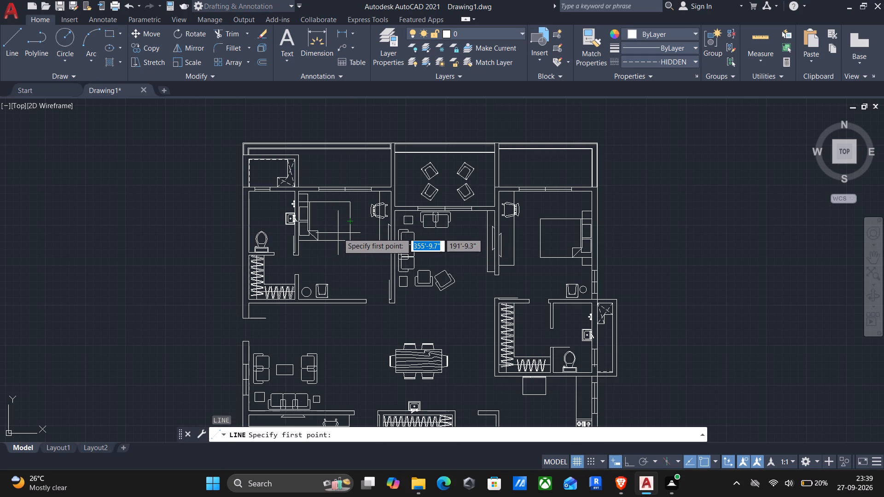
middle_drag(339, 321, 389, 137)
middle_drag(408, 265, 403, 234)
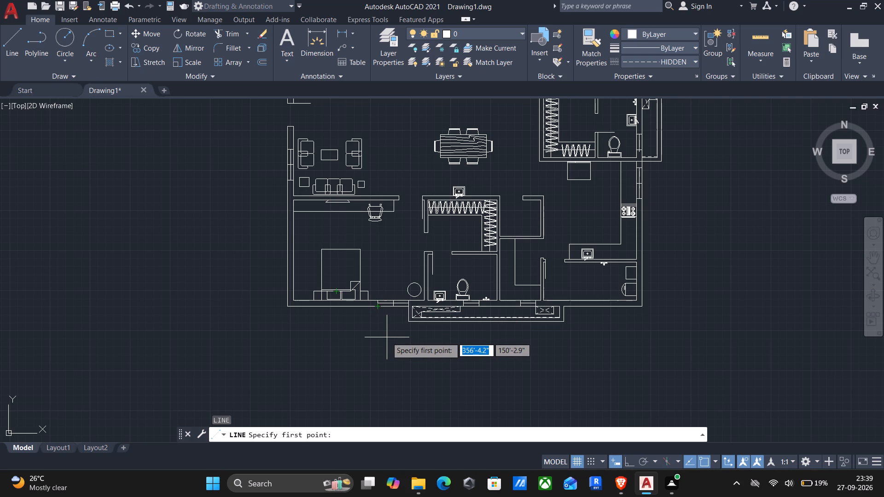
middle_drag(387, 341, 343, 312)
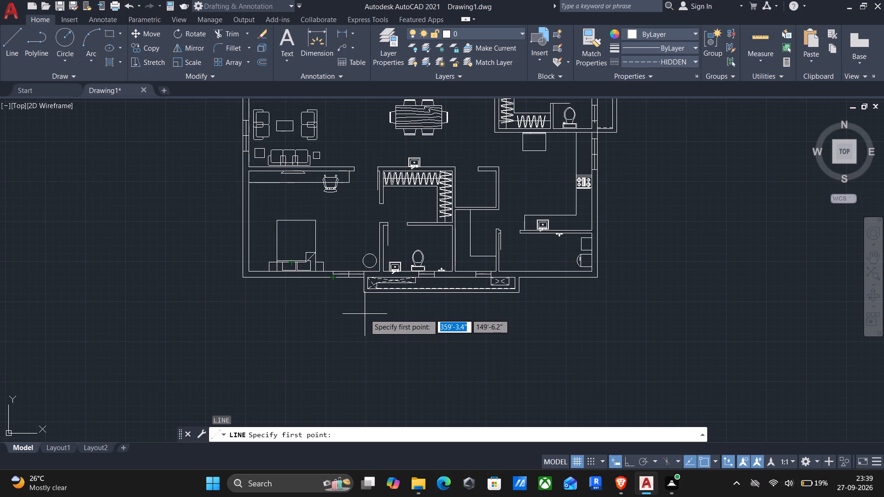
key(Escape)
Erase the L-shaped area with its dashed crosses and the left end edges of the projection below the bottom bathroom.
scroll(423, 274, up, 1)
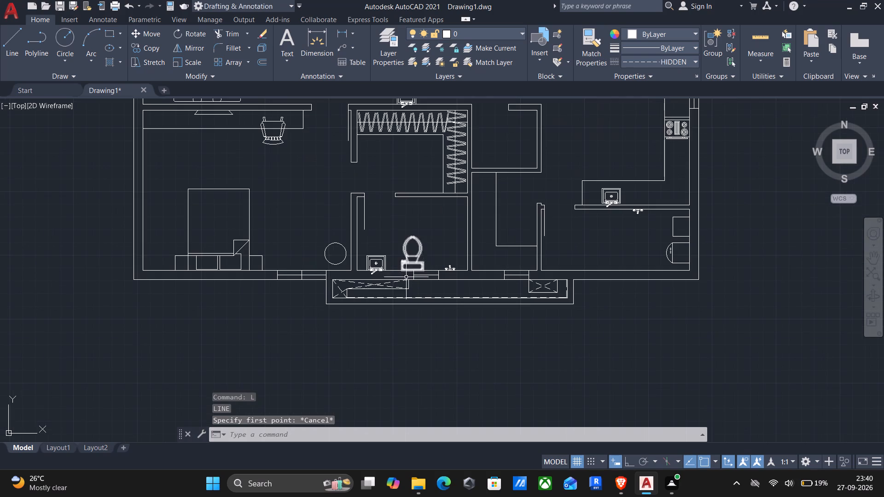
scroll(401, 283, up, 3)
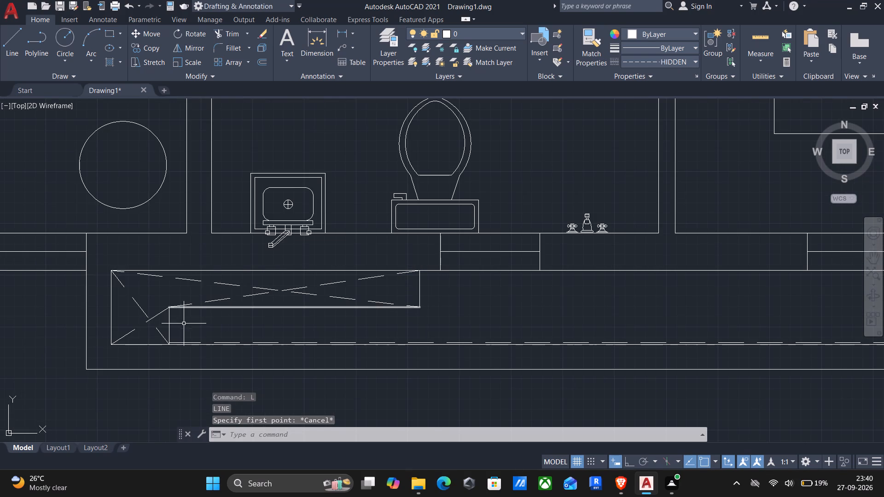
click(184, 324)
click(0, 311)
key(Delete)
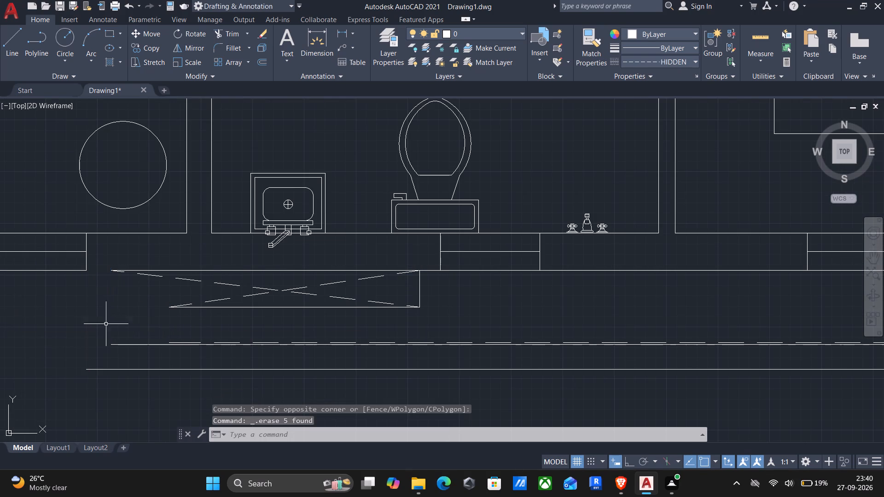
click(442, 327)
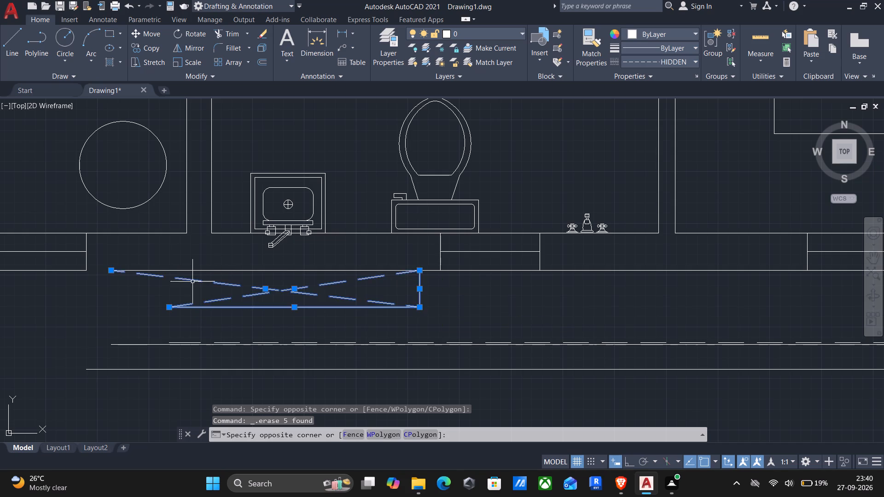
click(192, 282)
key(Delete)
With the linetype set to ByLayer, draw a line about 2' long from the bathroom window's lower-right corner down to the projection's outer bottom edge.
scroll(169, 321, down, 2)
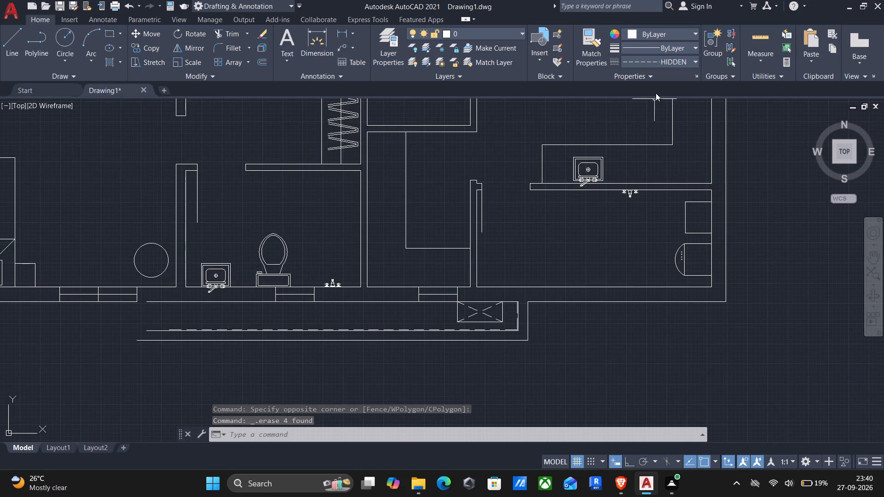
click(656, 57)
click(652, 79)
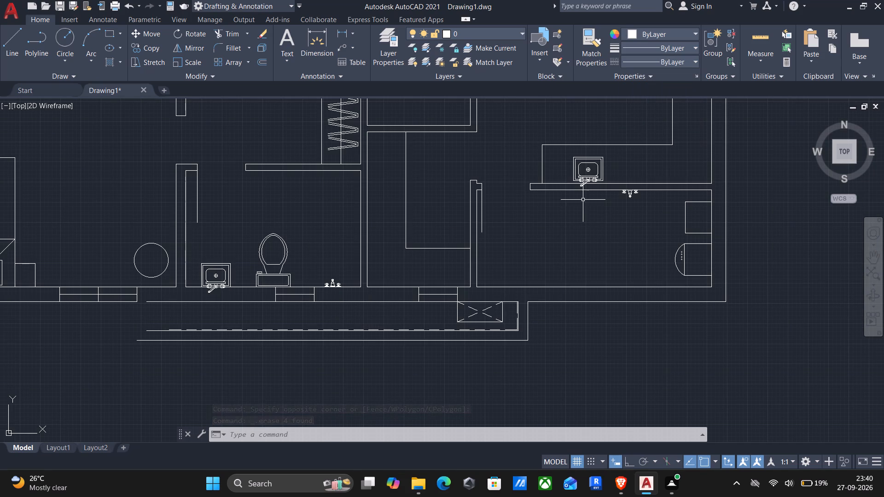
key(l)
key(Return)
scroll(328, 300, up, 3)
click(273, 304)
scroll(269, 324, down, 1)
middle_drag(268, 343, 282, 272)
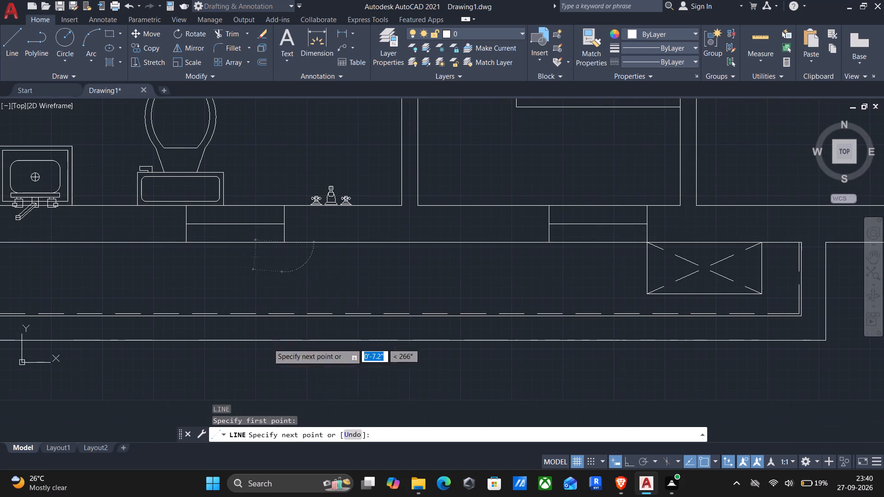
click(284, 340)
key(Return)
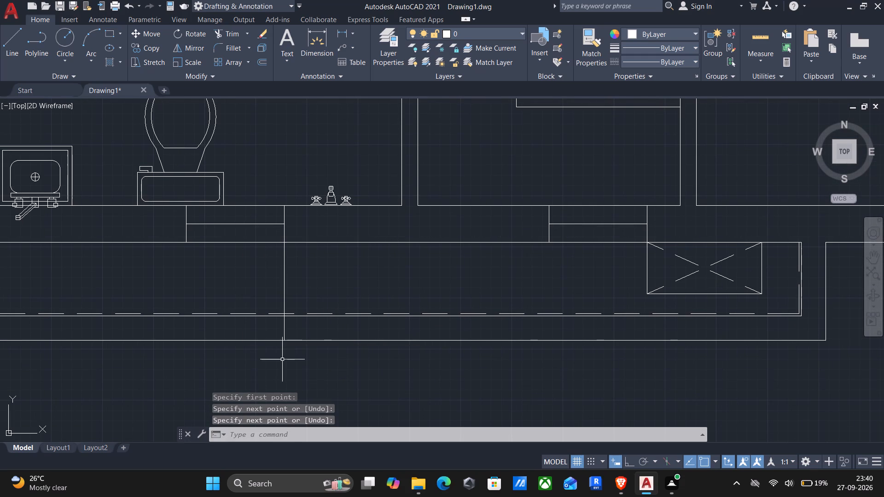
Offset the new vertical line 6" to the right inside the bottom projection.
key(o)
key(Return)
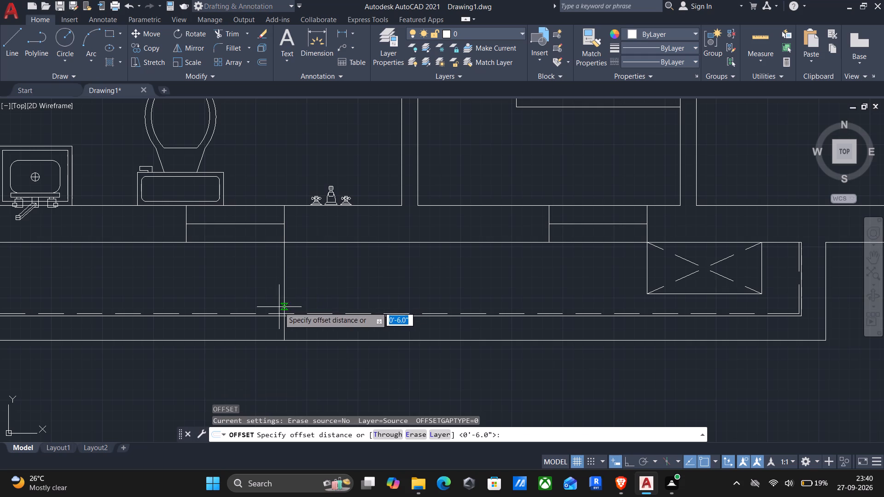
click(279, 308)
click(305, 285)
click(285, 303)
text(6")
key(Return)
middle_drag(314, 355, 381, 283)
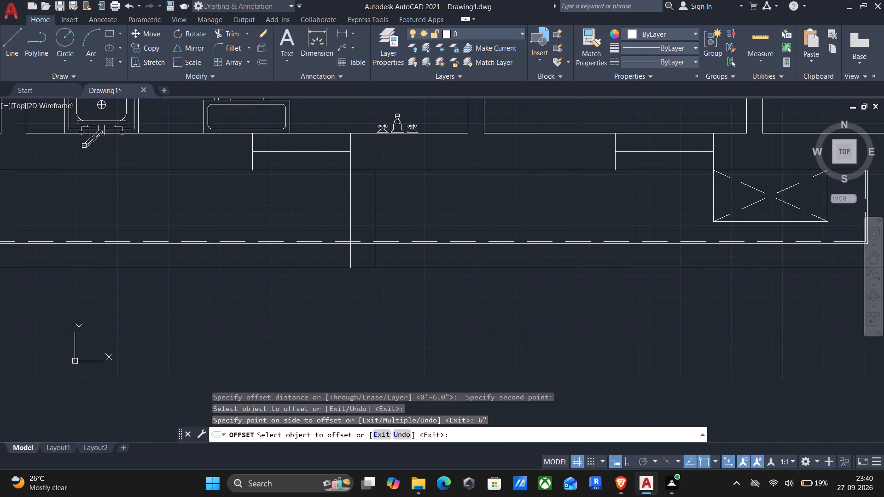
Trim the bottom projection's horizontal edges beyond the new left end wall and the overlaps at its lower-left corner.
key(Return)
text(tr)
key(Return)
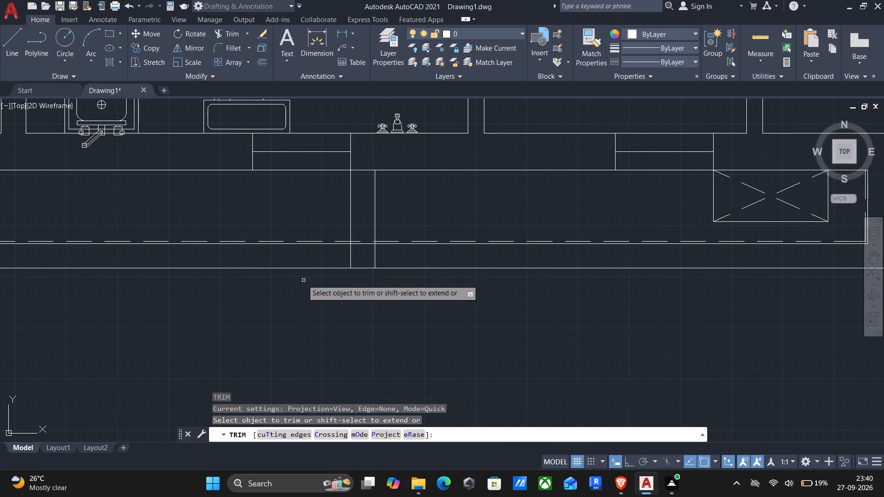
drag(287, 209, 266, 335)
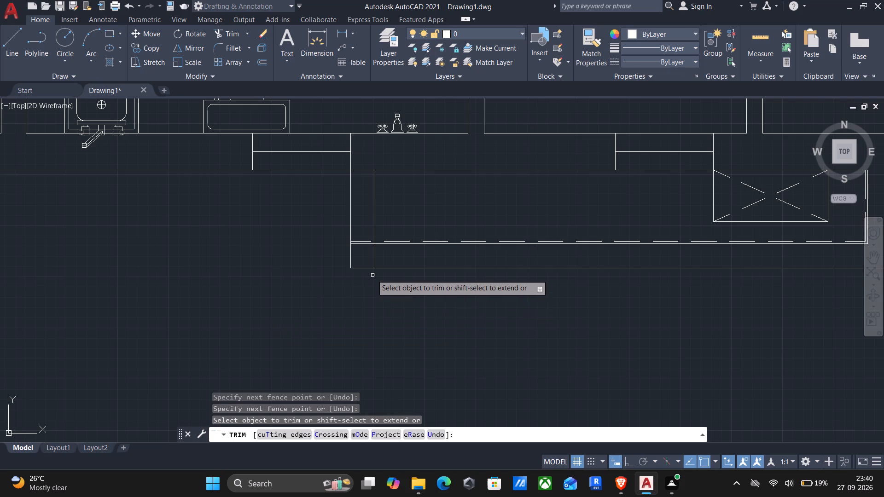
click(366, 241)
click(376, 256)
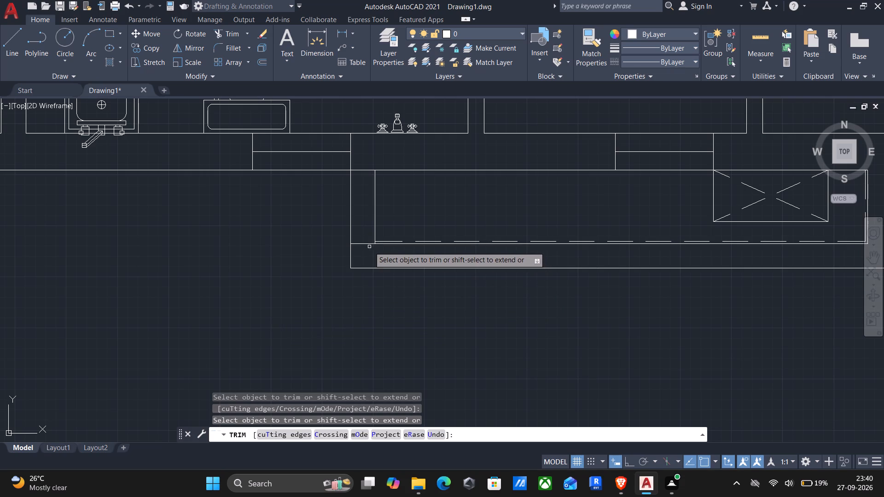
click(366, 245)
middle_drag(375, 257, 361, 273)
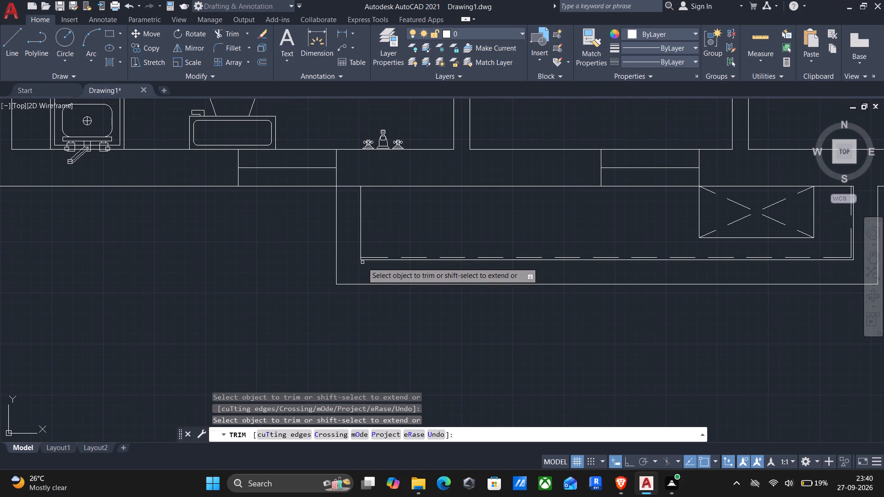
key(Escape)
Draw a stepped outline inside the projection: about 9" down from the house wall, about 2'-8" left, and down to the dashed line.
key(l)
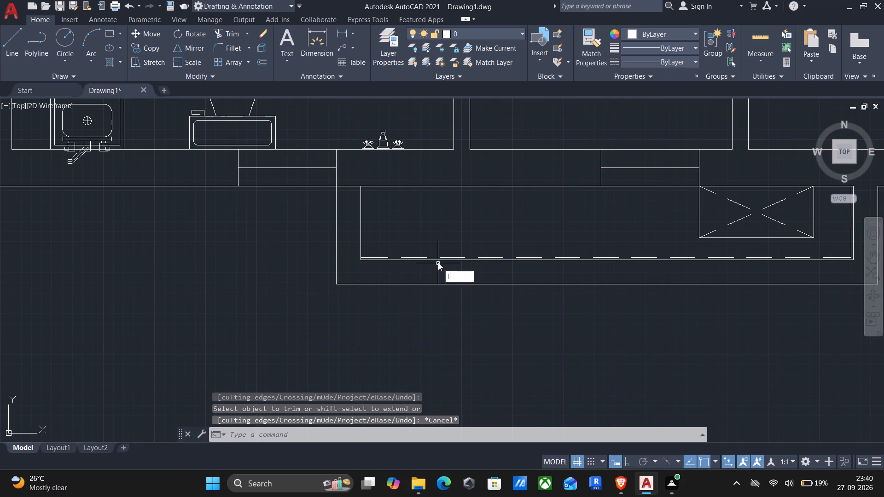
key(Return)
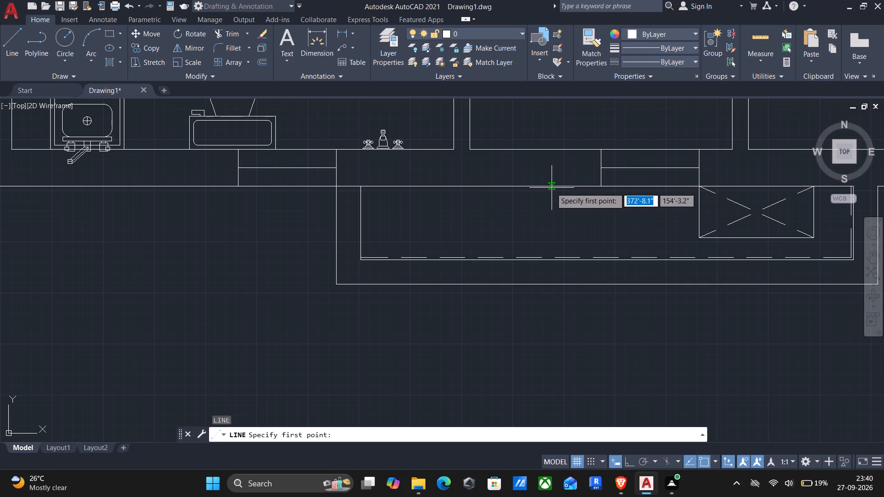
click(546, 188)
key(F8)
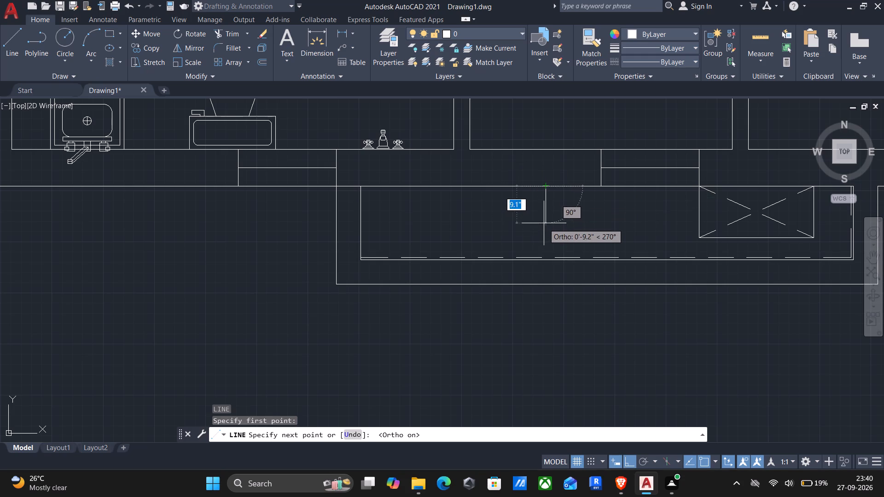
click(544, 223)
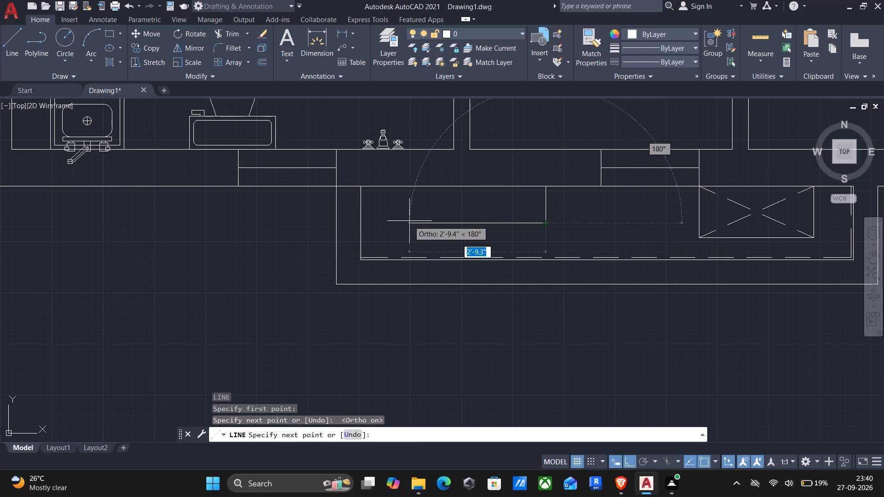
click(413, 221)
scroll(410, 254, up, 2)
click(409, 265)
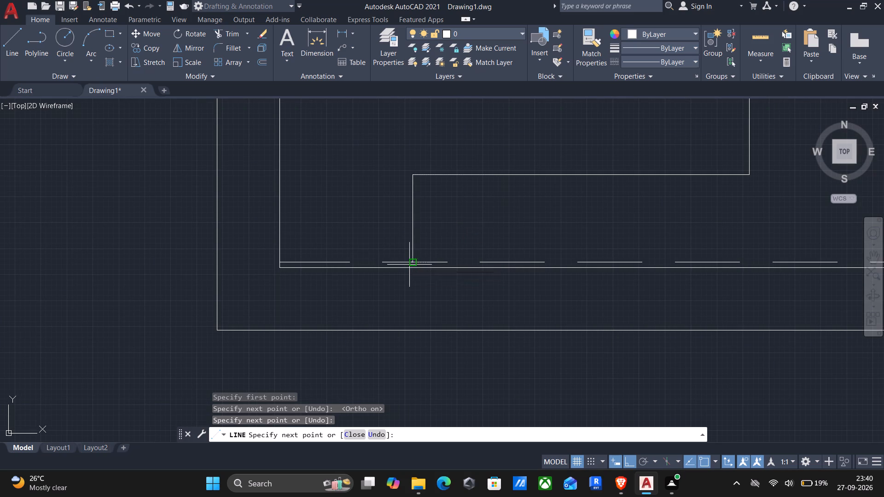
key(Return)
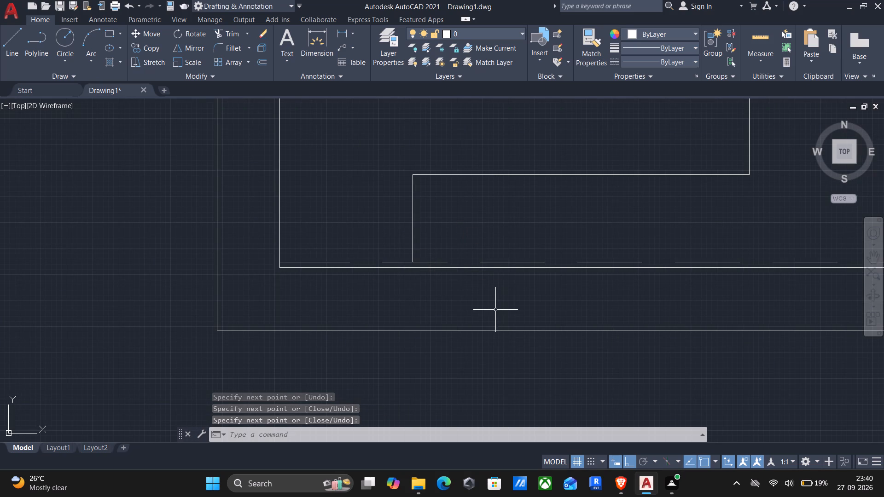
With the HIDDEN linetype, draw dashed lines from the step's bottom end to the projection's inner top-left corner and to the step's lower-right corner.
middle_drag(402, 248, 431, 306)
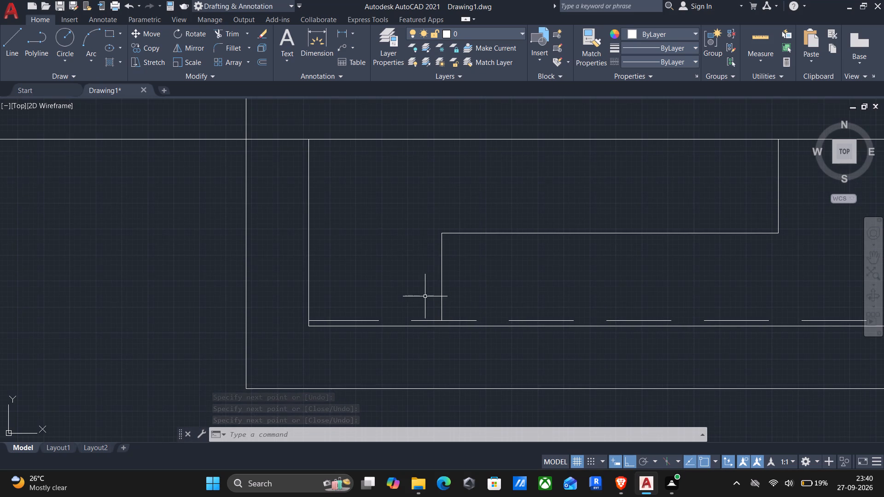
middle_drag(424, 295, 448, 347)
key(Return)
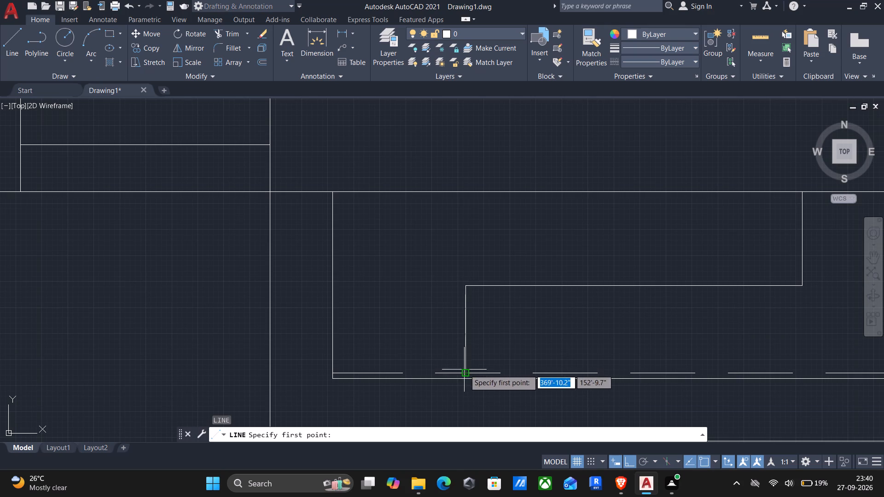
click(696, 63)
click(664, 120)
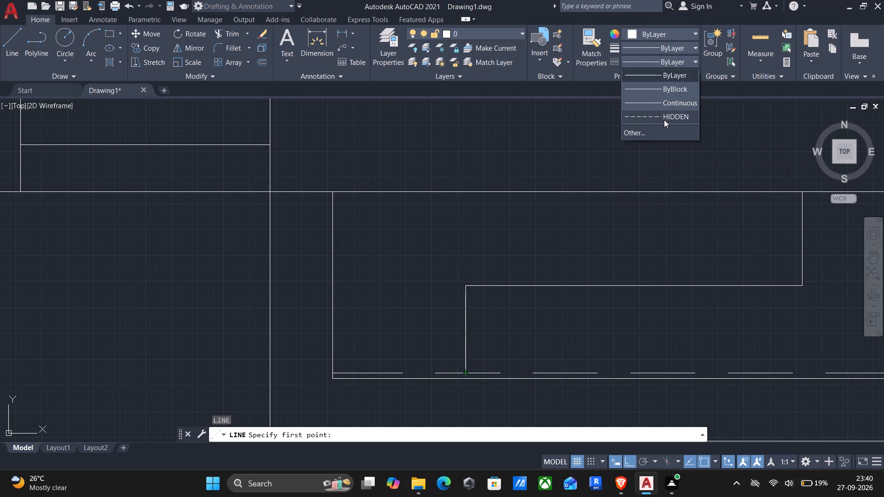
key(l)
key(Return)
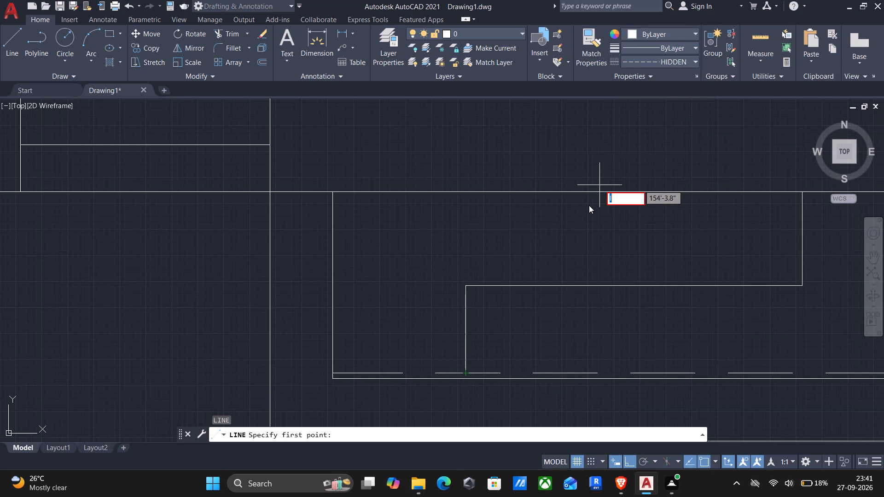
key(Escape)
key(l)
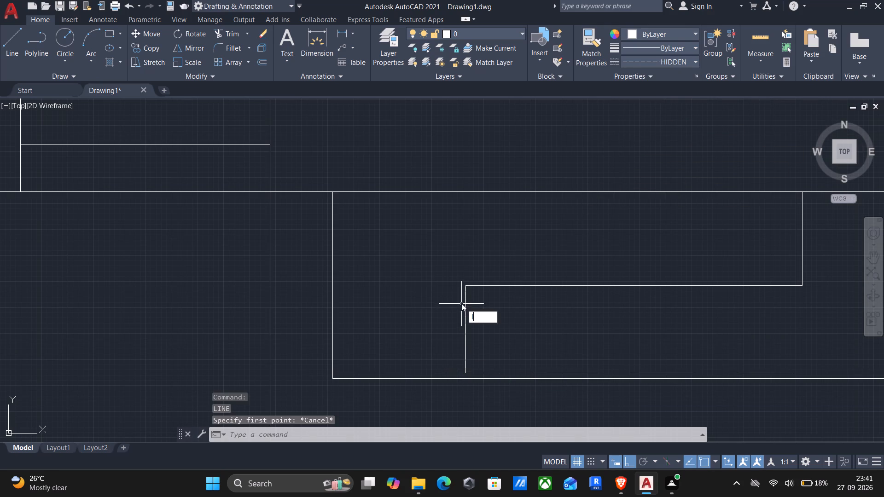
key(Return)
click(466, 376)
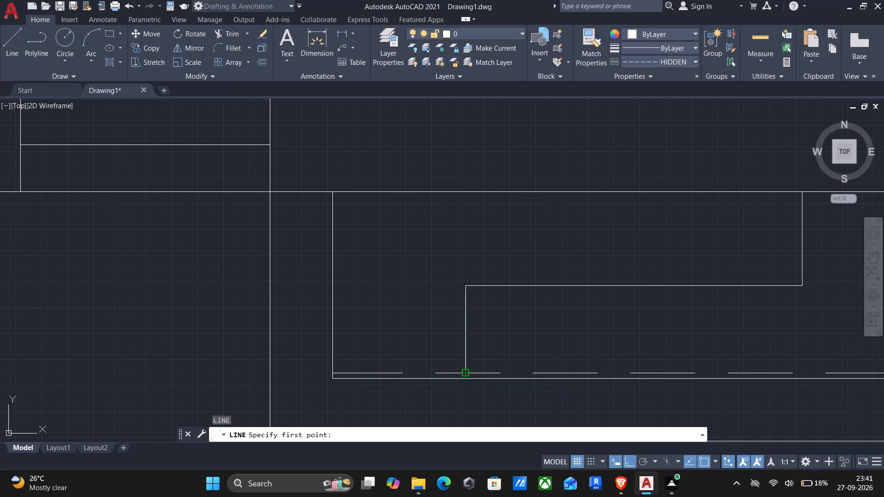
key(F8)
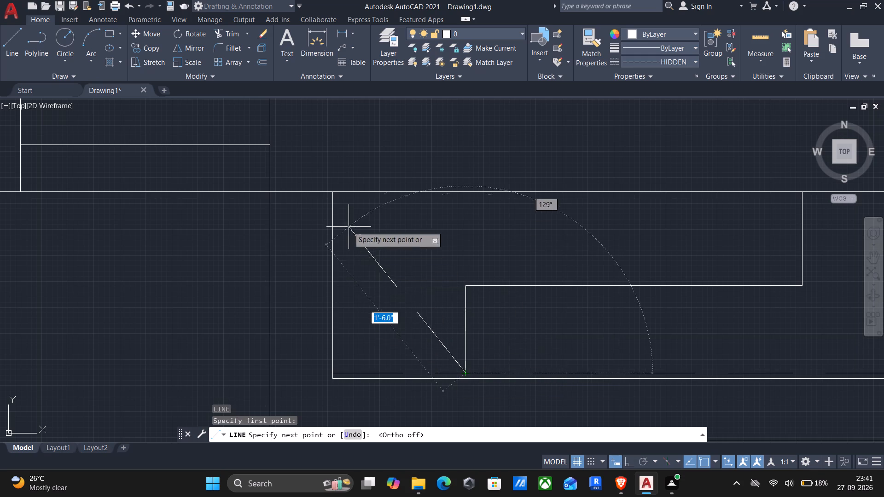
click(331, 192)
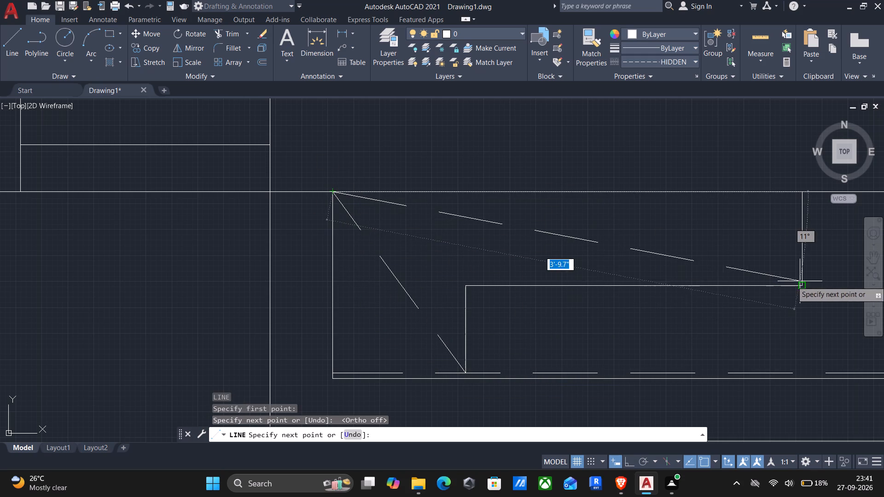
click(800, 283)
key(Return)
Draw the crossing dashed lines from the projection's inner bottom-left corner through the step's inner corner to its top-right corner.
key(Return)
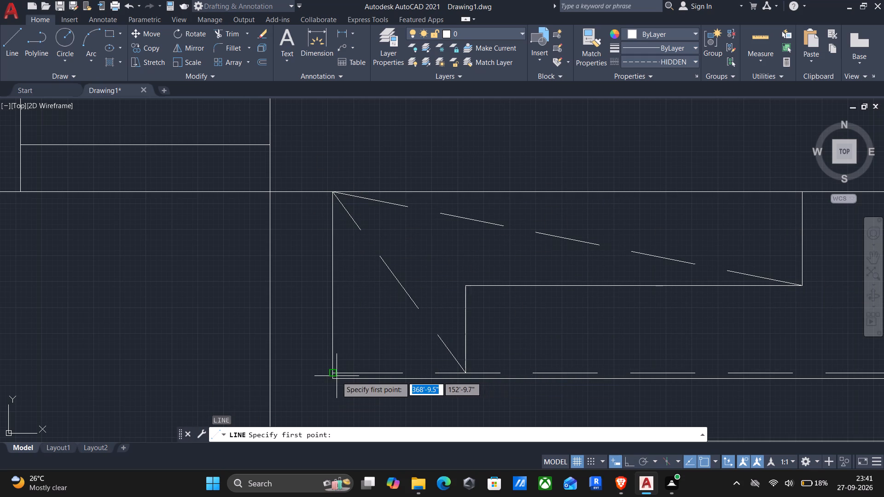
click(333, 379)
click(467, 286)
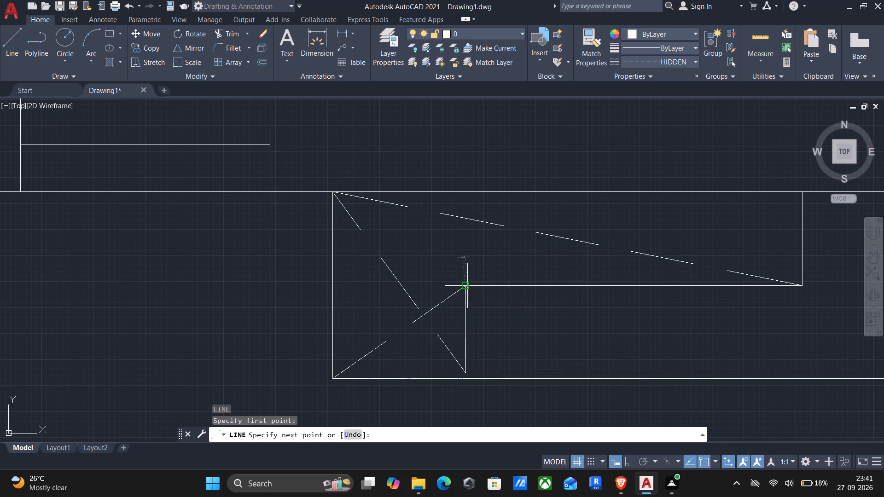
click(802, 195)
key(Return)
Draw a dashed outline from the bathroom window's lower-left corner: 6" left, 1' down, and right to the projection's left wall.
scroll(779, 213, down, 2)
middle_drag(771, 233, 536, 257)
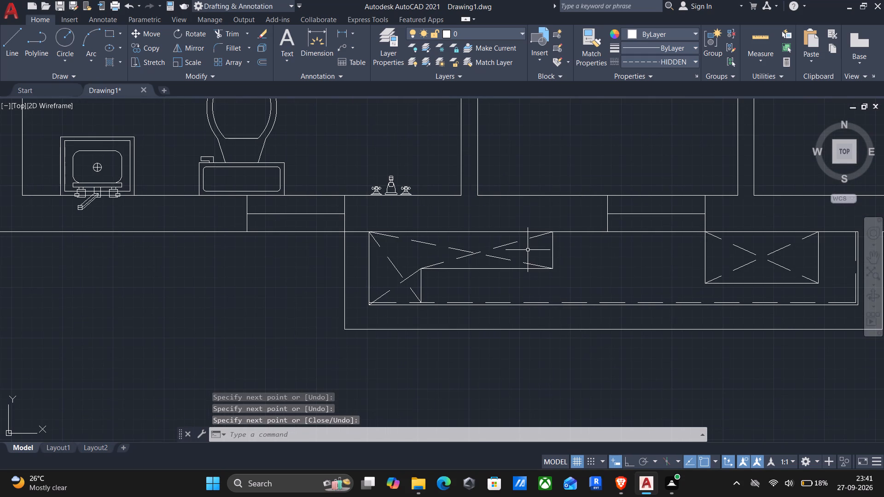
scroll(488, 278, down, 1)
middle_drag(532, 281, 616, 280)
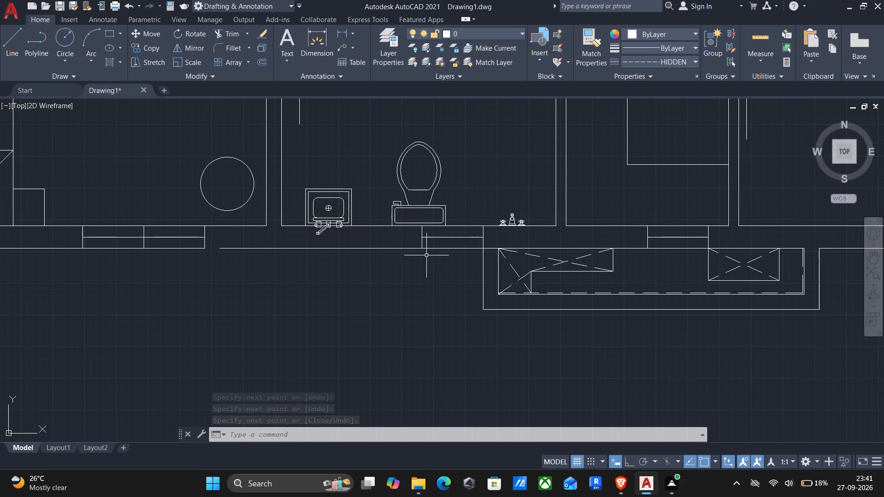
scroll(423, 252, up, 3)
key(Return)
click(411, 237)
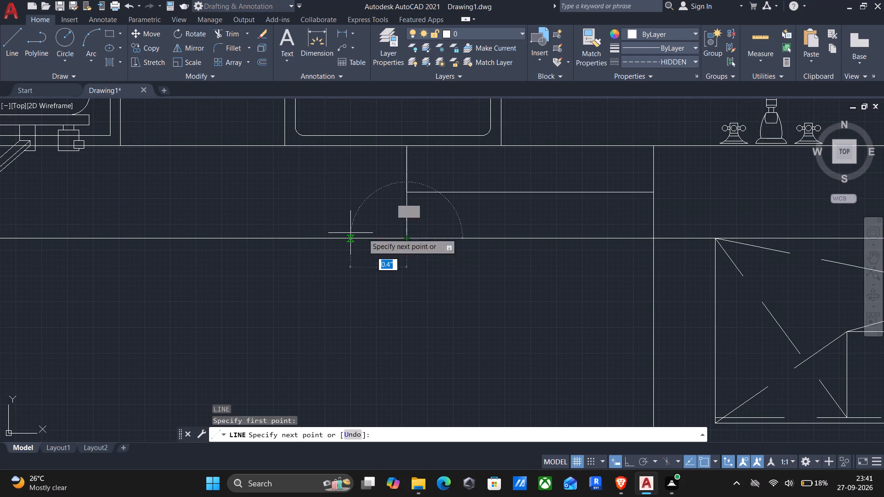
key(F8)
text(6")
key(Return)
middle_drag(263, 310, 338, 223)
scroll(338, 231, down, 1)
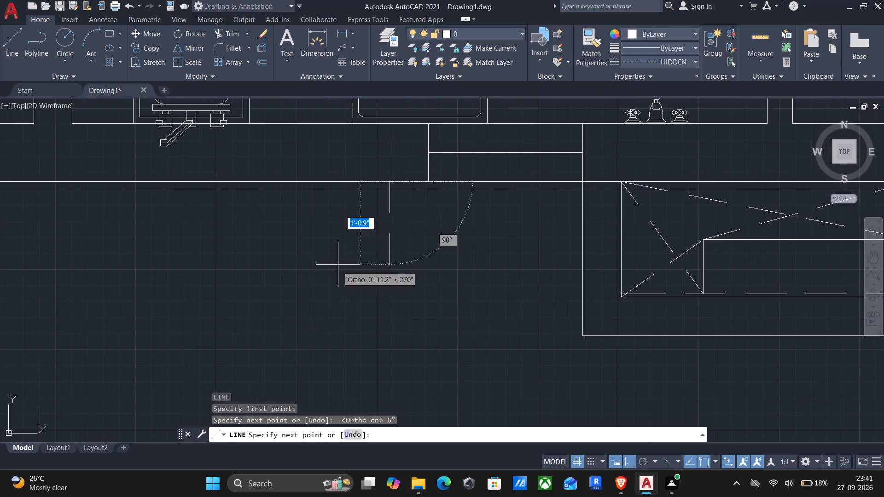
text(1')
key(Return)
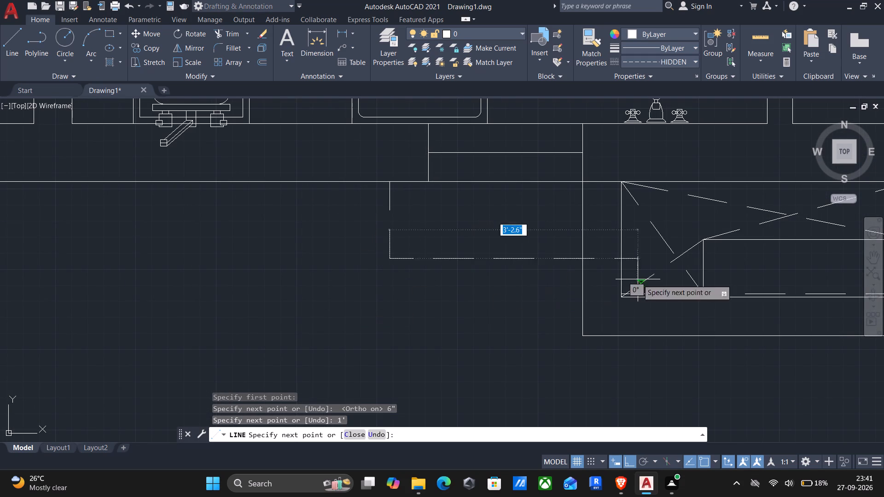
click(585, 257)
key(Return)
Extend the outer wall line left to close the gap beside the bedroom window's lower-right corner.
scroll(583, 259, down, 2)
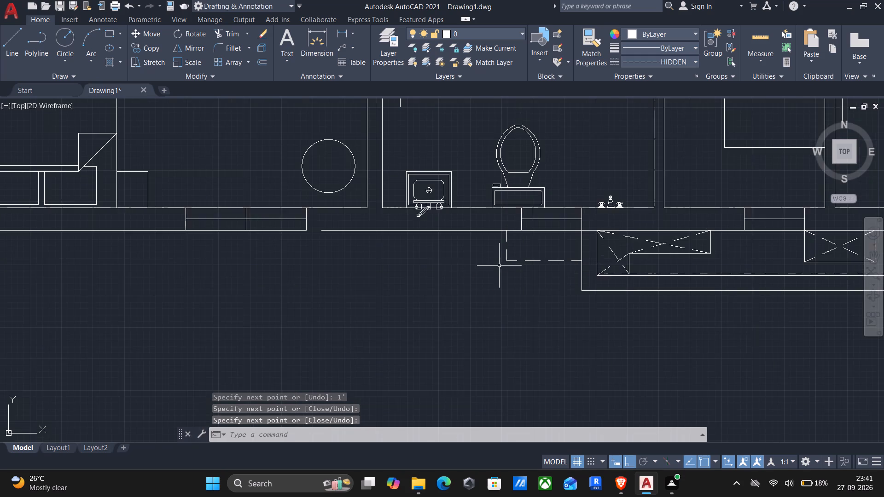
middle_drag(499, 266, 605, 266)
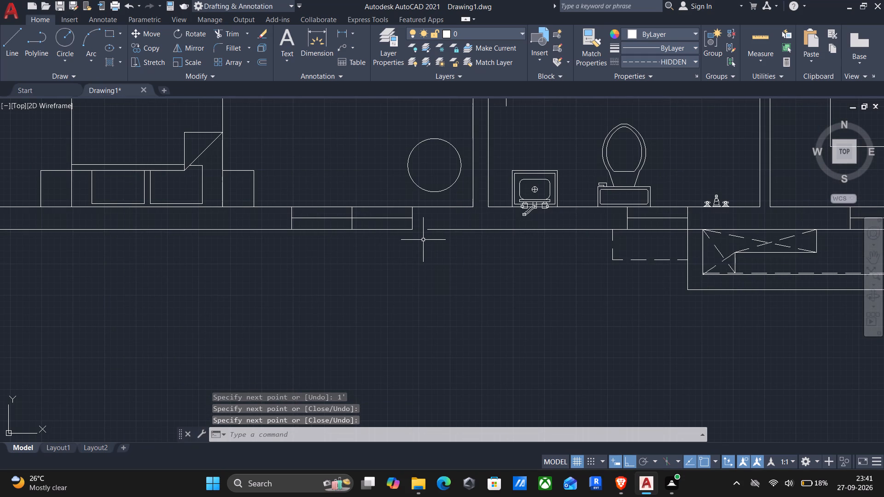
key(r)
key(BackSpace)
key(BackSpace)
key(e)
key(x)
key(Return)
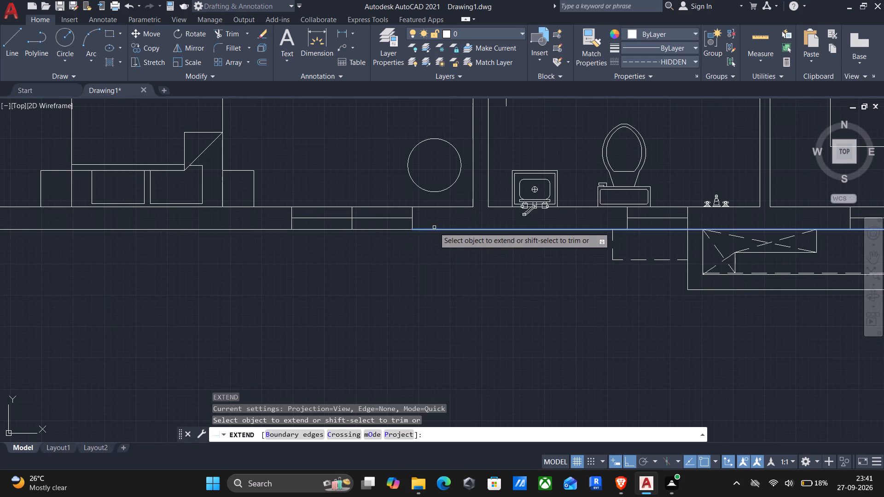
click(434, 227)
click(425, 245)
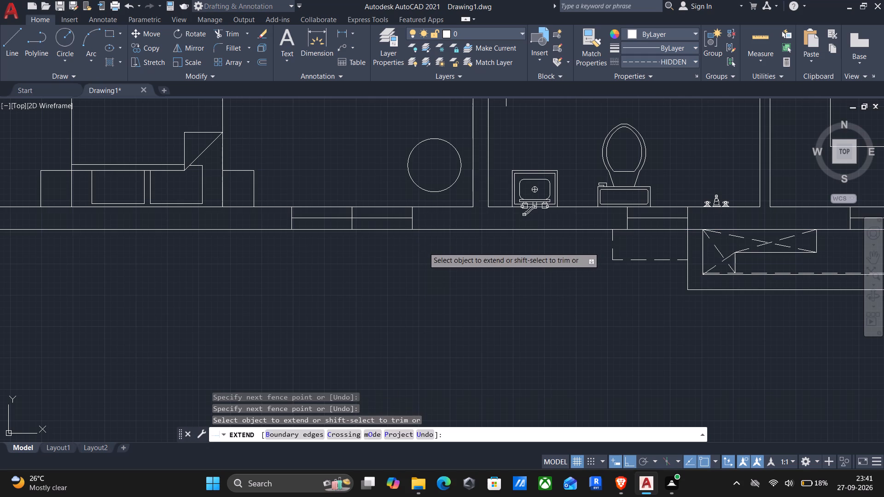
key(Escape)
Draw a dashed outline below the bottom bedroom window, 1' deep and overhanging the window by 6" on each side, back to the wall.
key(l)
key(Return)
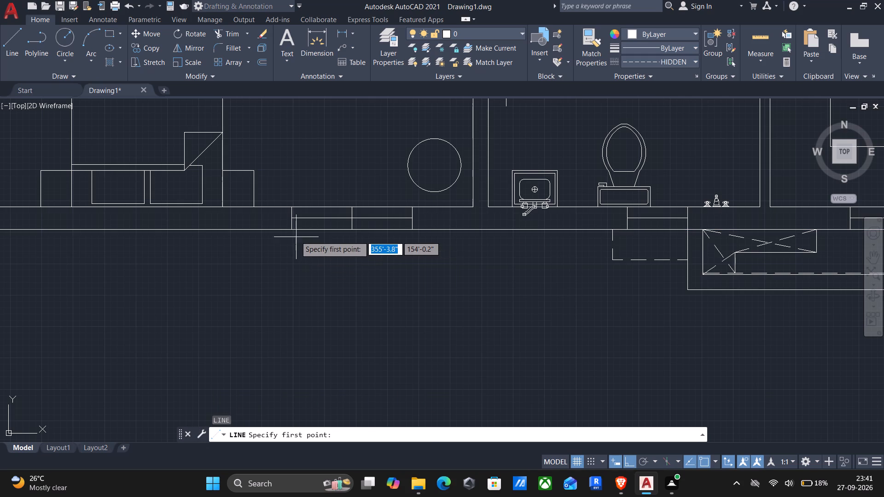
click(292, 232)
text(6")
key(Return)
text(1')
key(Return)
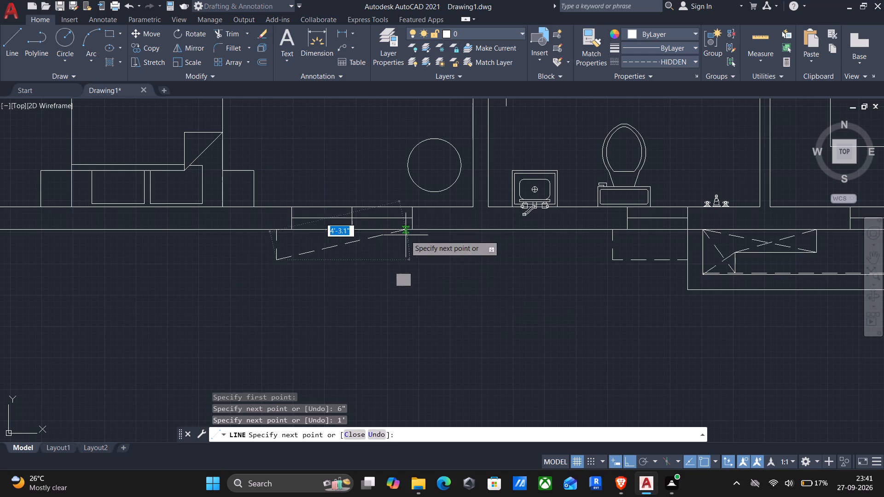
click(414, 264)
text(6")
key(Return)
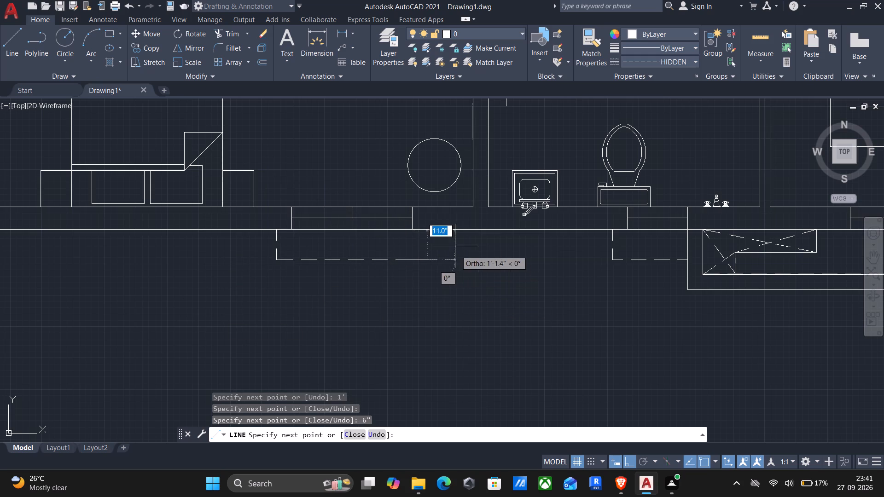
click(428, 231)
key(Return)
scroll(425, 249, down, 2)
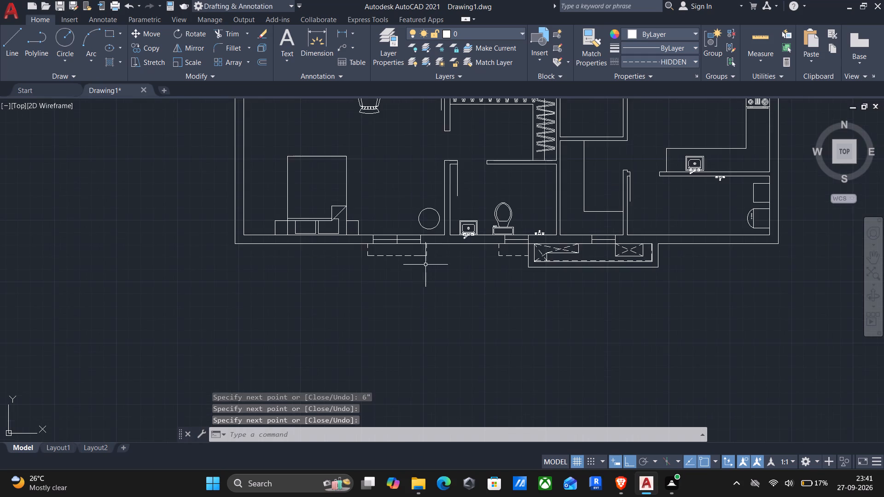
Draw a dashed outline outside the kitchen window in the right wall, 1' deep and overhanging 6" at each end, back to the wall.
middle_drag(441, 278, 341, 319)
scroll(339, 319, down, 1)
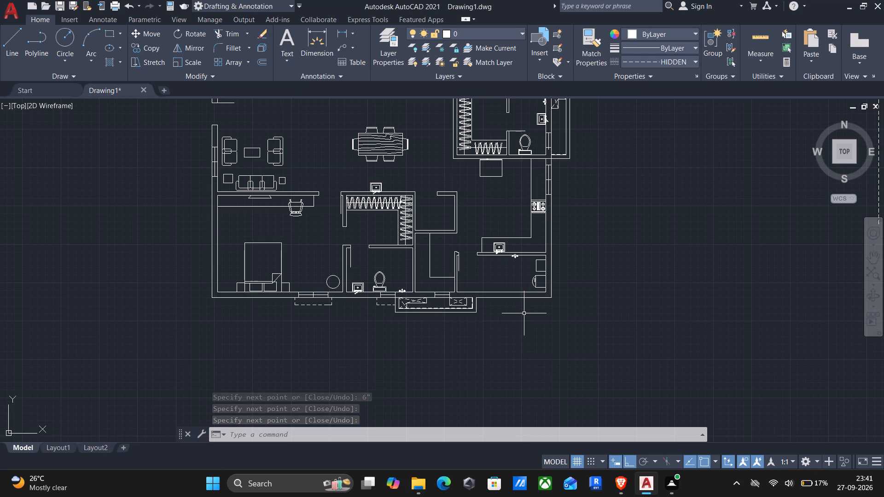
middle_drag(541, 313, 497, 383)
scroll(514, 248, up, 3)
key(Return)
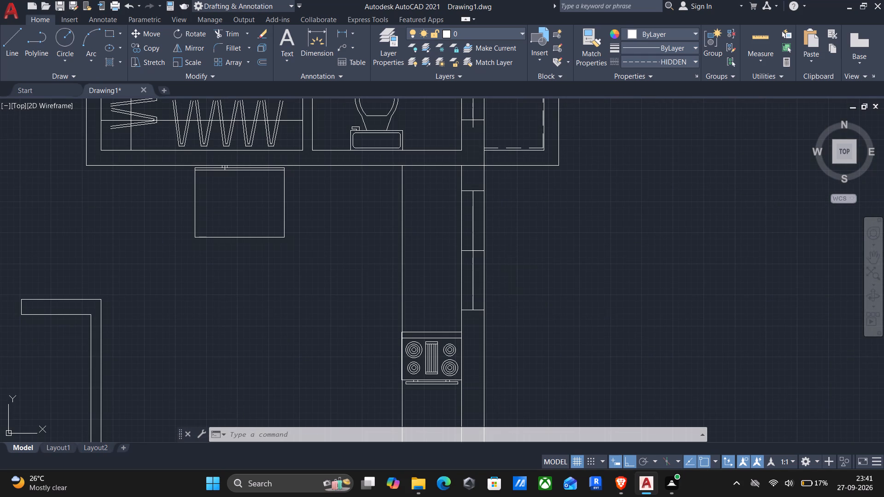
middle_drag(496, 315, 495, 293)
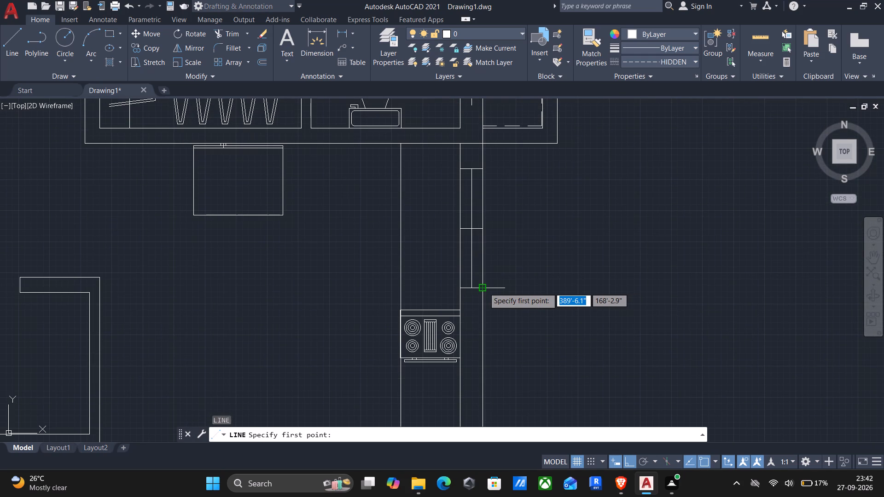
click(484, 288)
key(6)
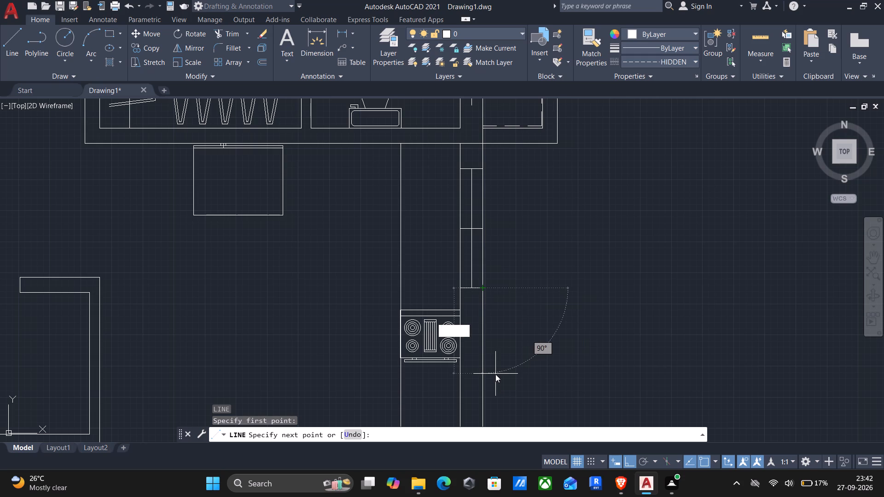
key(shift+quotedbl)
key(Return)
text(1')
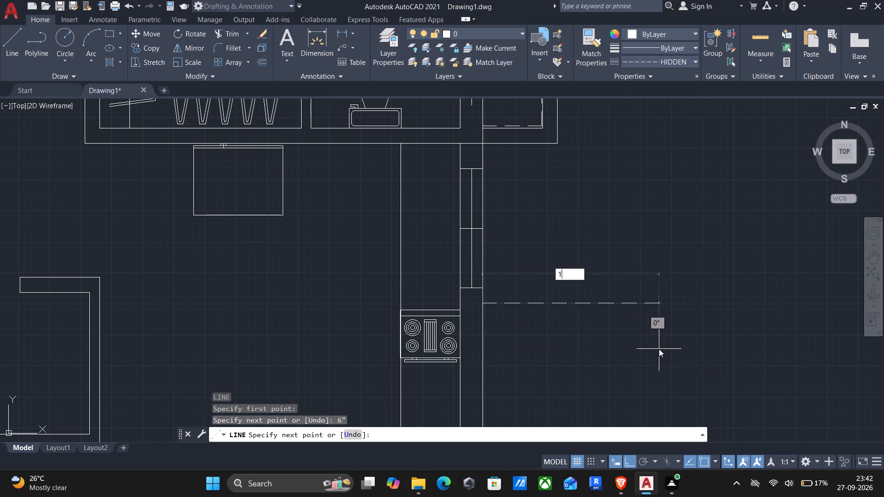
key(Return)
middle_drag(522, 180, 507, 330)
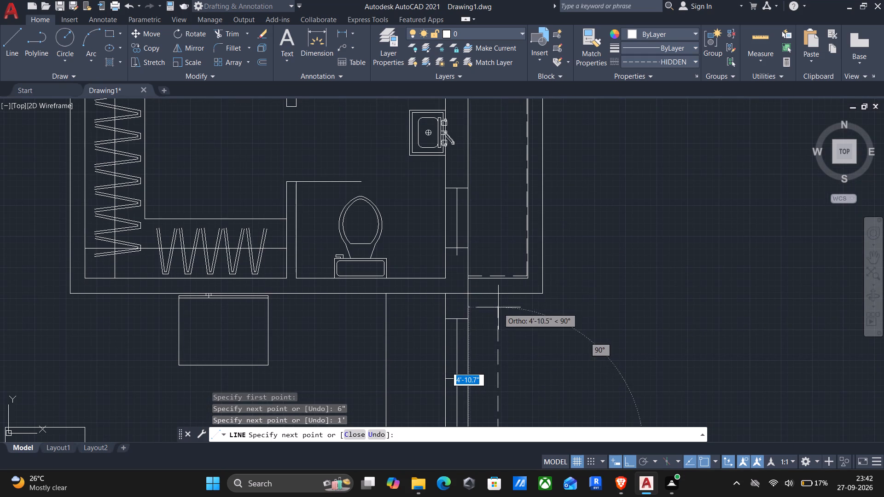
click(500, 319)
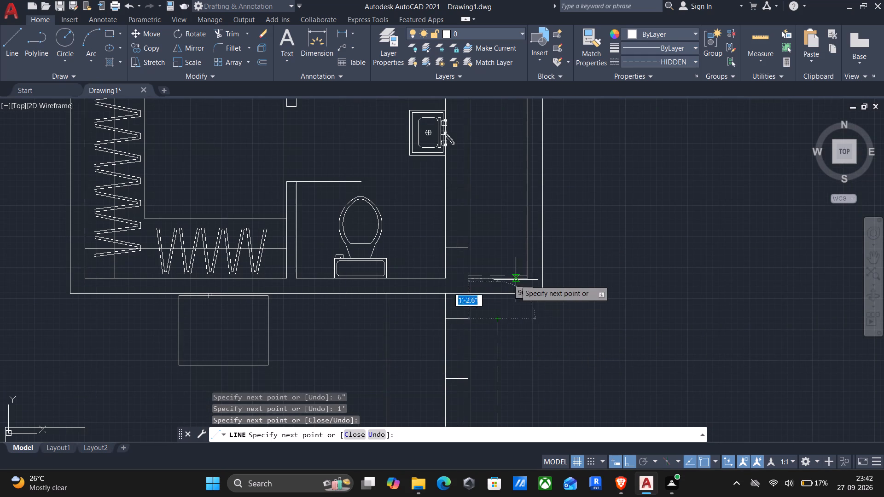
text(6")
key(Return)
scroll(458, 312, up, 1)
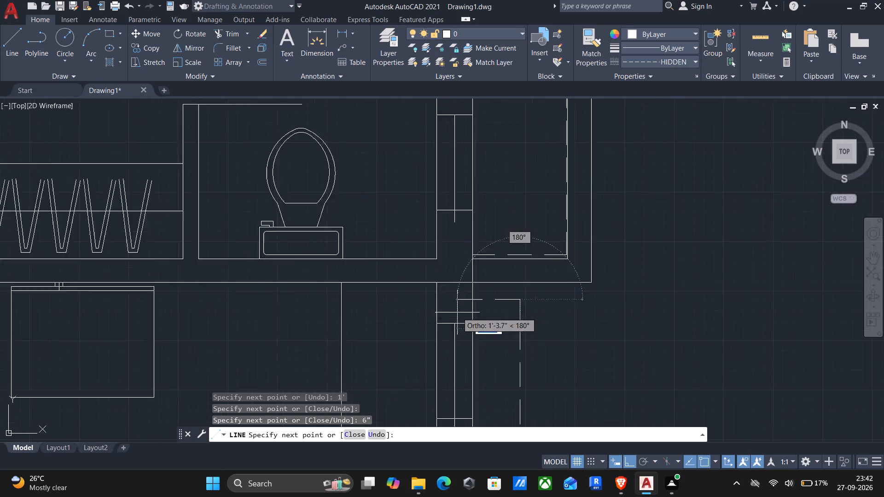
scroll(457, 312, up, 1)
click(481, 288)
key(Return)
scroll(481, 293, down, 2)
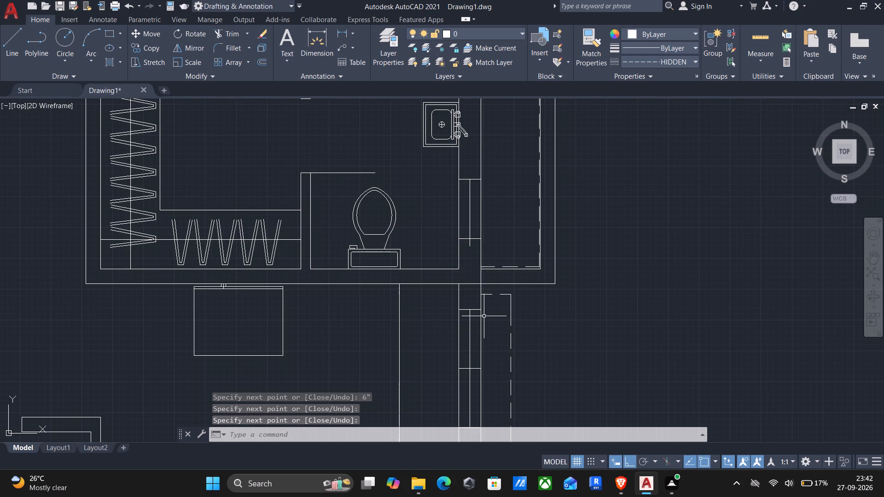
Draw a dashed outline outside the upper-right bedroom's right-wall window, 1' deep and overhanging 6" at each end, back to the wall.
scroll(488, 308, down, 1)
middle_drag(511, 277, 476, 397)
middle_drag(495, 277, 481, 378)
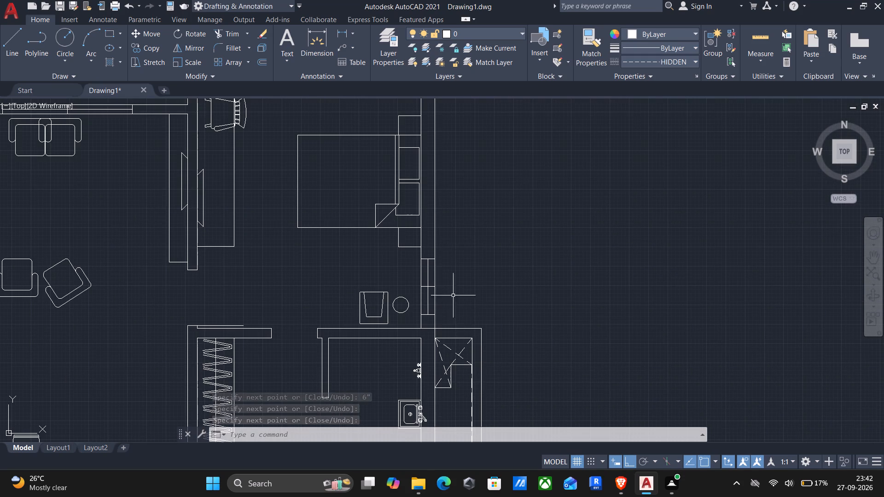
scroll(428, 260, up, 3)
key(Return)
click(444, 254)
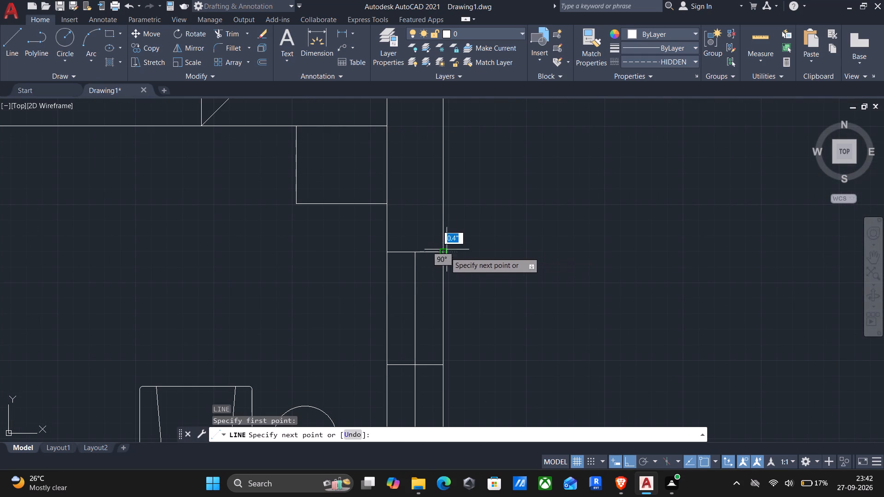
key(6)
key(shift+quotedbl)
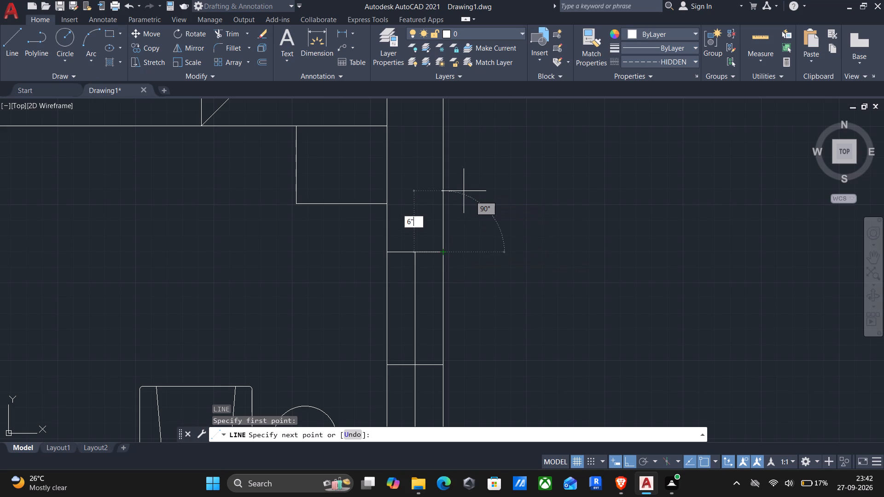
key(Return)
key(1)
key(apostrophe)
key(Return)
scroll(547, 248, down, 3)
middle_drag(536, 296, 536, 297)
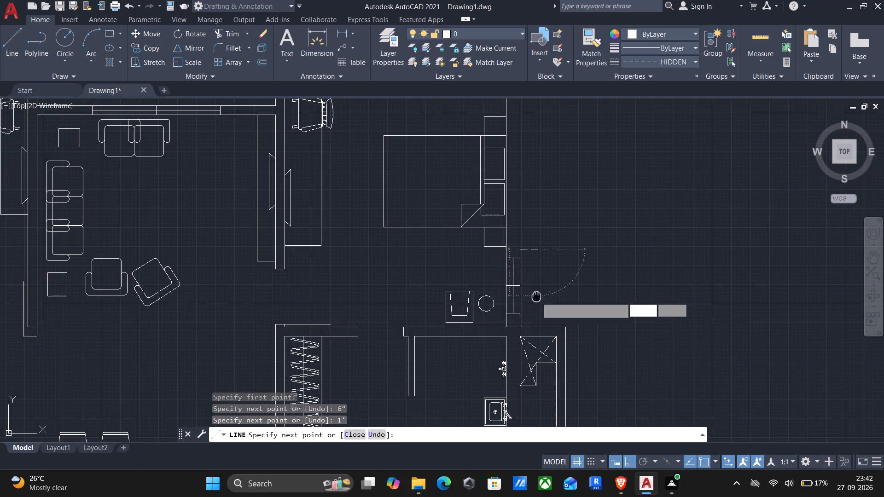
middle_drag(536, 297, 545, 257)
scroll(546, 269, up, 3)
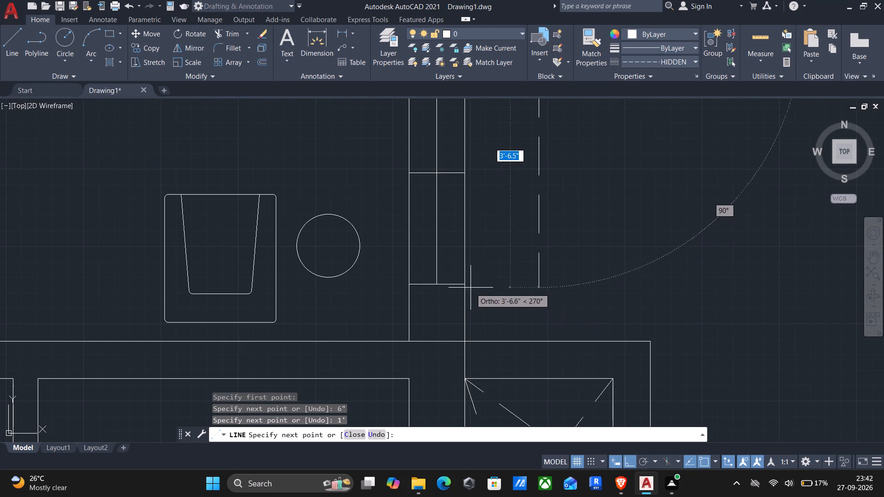
click(539, 283)
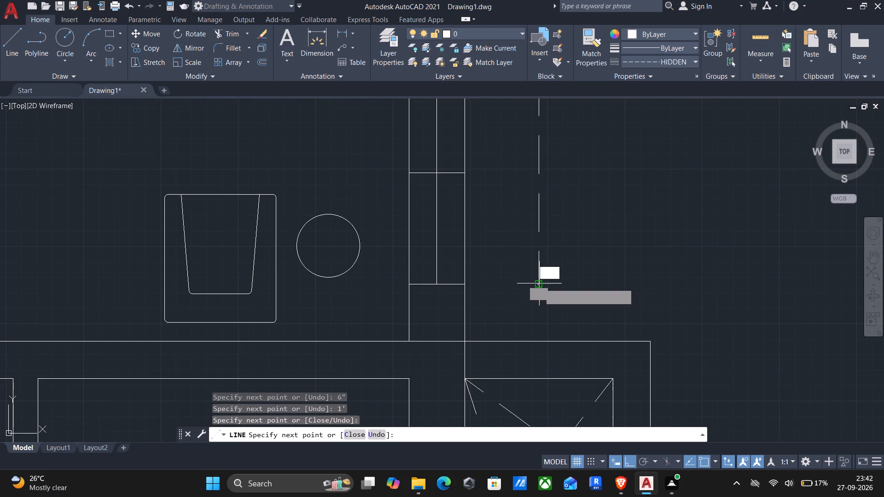
key(6)
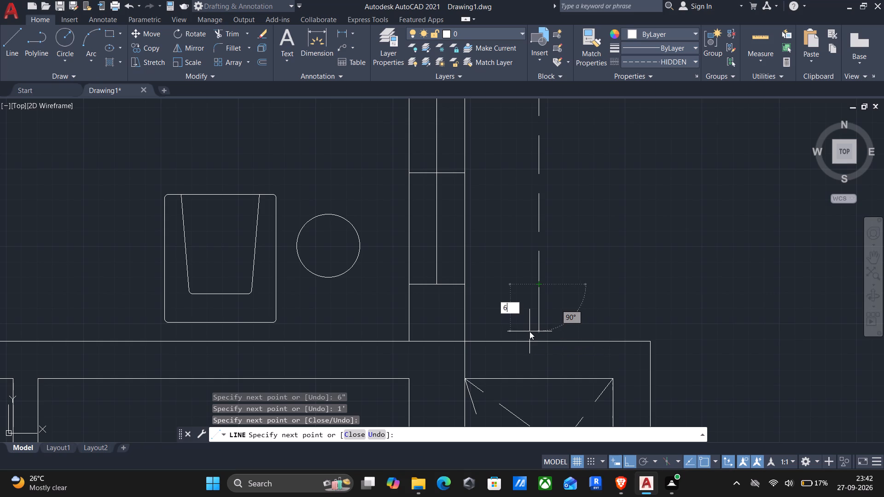
key(shift+quotedbl)
key(Return)
click(466, 322)
key(Return)
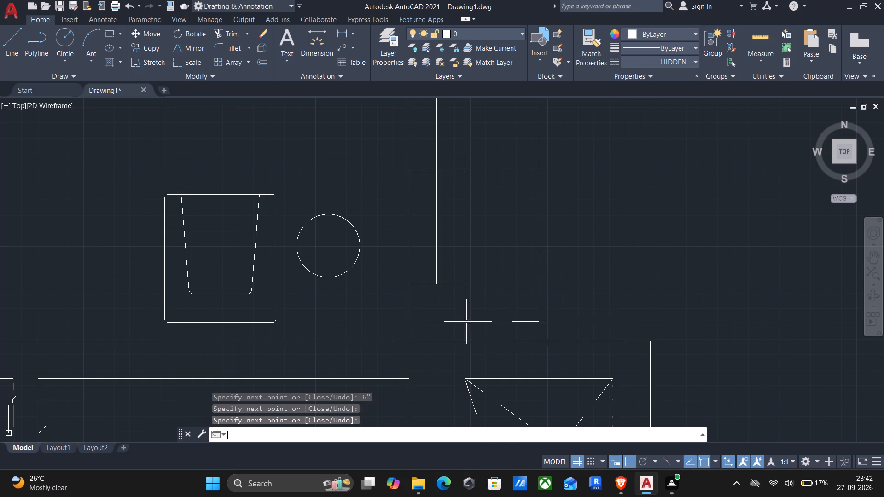
Offset the centre line of the upper-left bedroom's top window by 1" to both sides.
scroll(470, 325, down, 2)
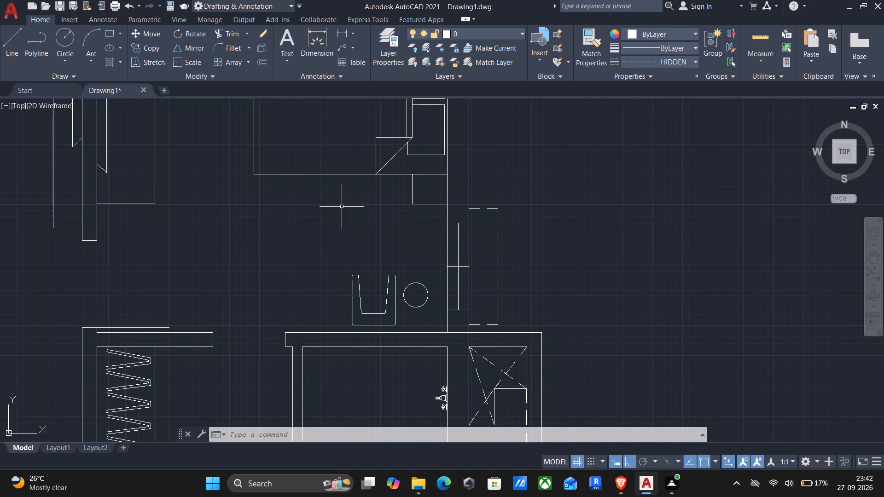
scroll(338, 209, down, 2)
middle_drag(331, 245, 362, 258)
scroll(363, 258, down, 1)
middle_drag(313, 242, 356, 244)
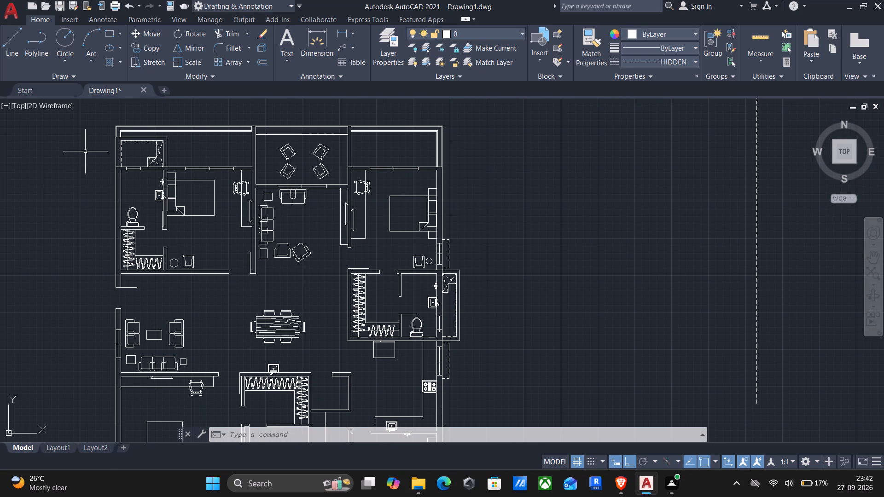
scroll(170, 144, up, 3)
click(238, 242)
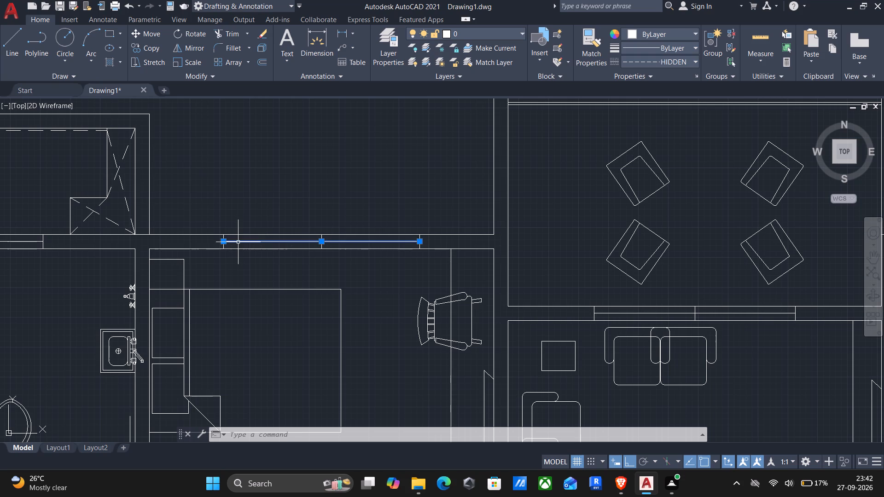
key(o)
key(Return)
key(1)
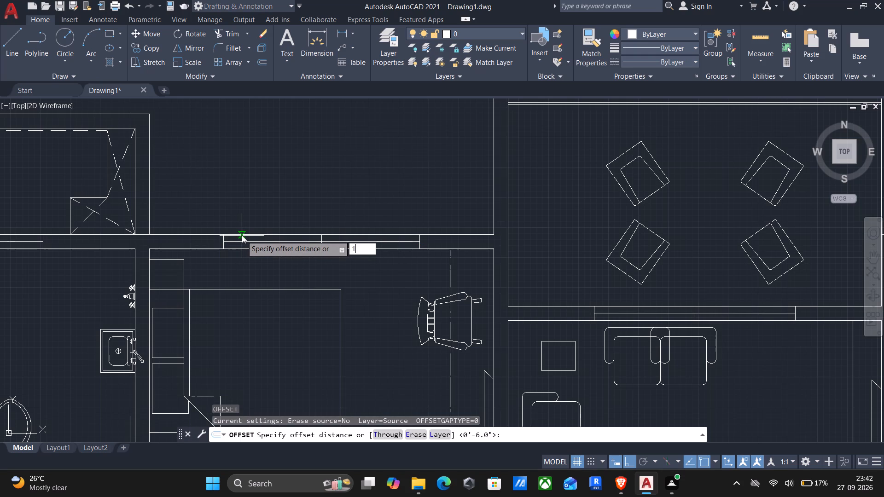
key(shift+quotedbl)
key(Return)
click(268, 139)
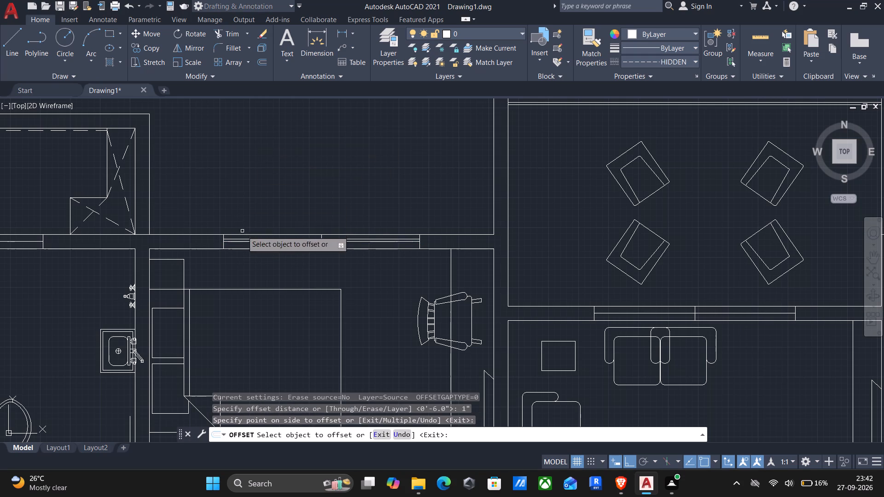
scroll(244, 241, up, 2)
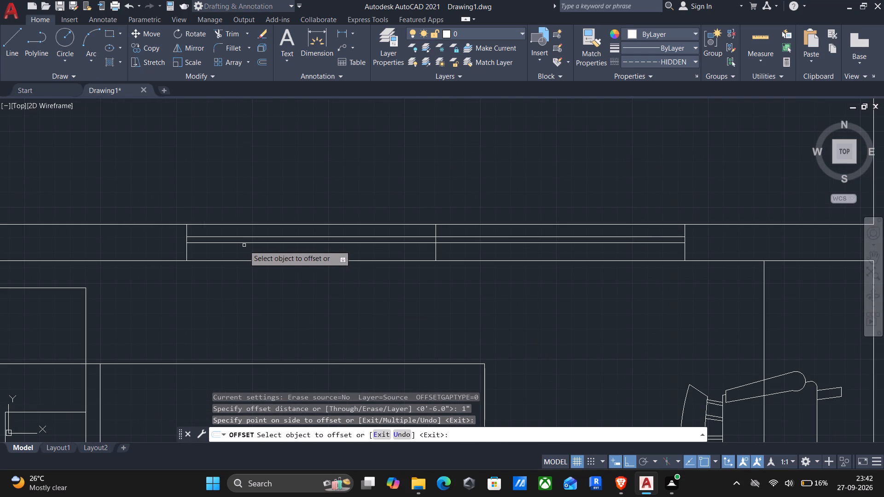
click(241, 241)
click(238, 244)
click(217, 303)
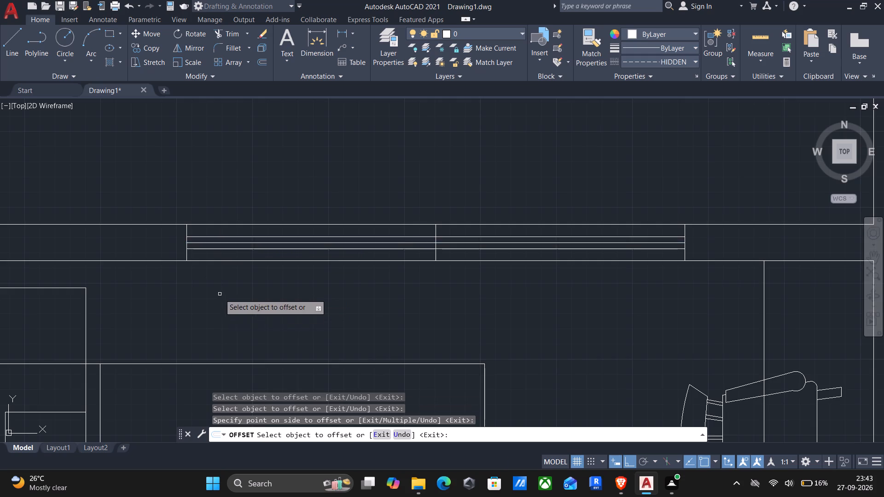
Offset the centre line of the upper-left bathroom's window by 1" to both sides.
scroll(221, 286, down, 2)
middle_drag(223, 284, 549, 243)
scroll(339, 228, up, 1)
click(337, 227)
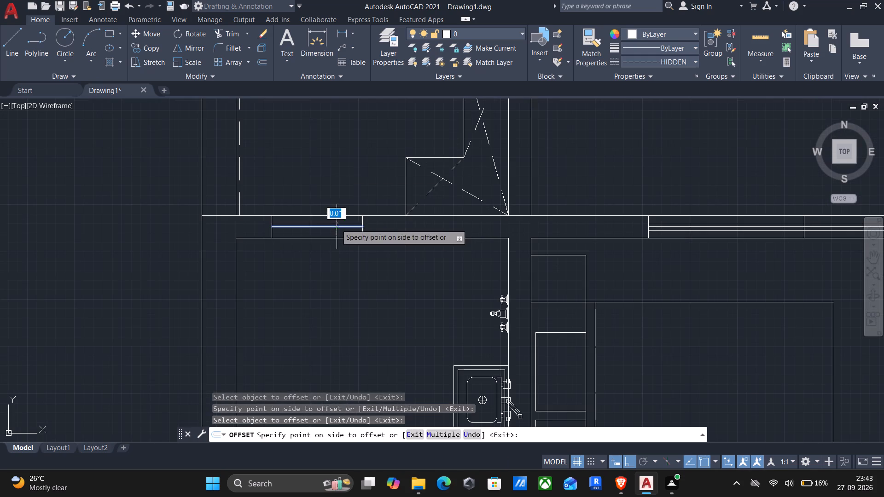
click(327, 151)
click(312, 226)
click(303, 289)
Offset the centre line of the opening between the living room and the four-chair balcony by 1" to both sides.
scroll(322, 276, down, 2)
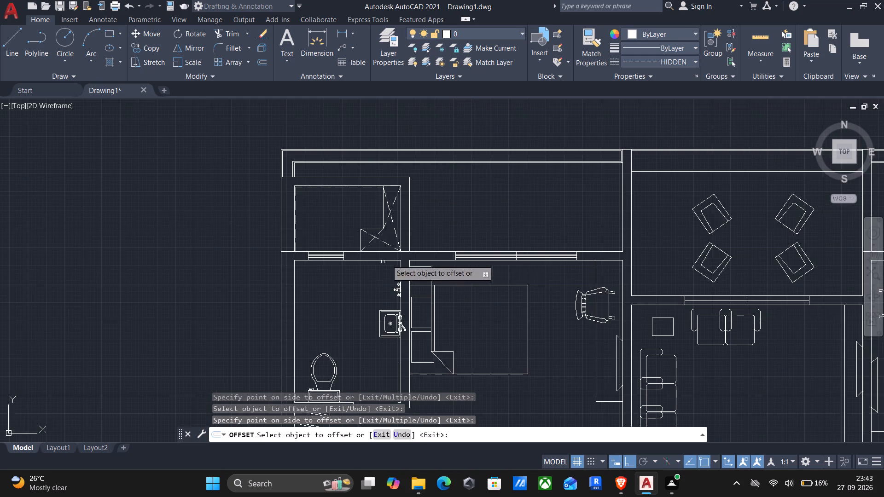
middle_drag(454, 254, 273, 208)
middle_drag(393, 226, 197, 185)
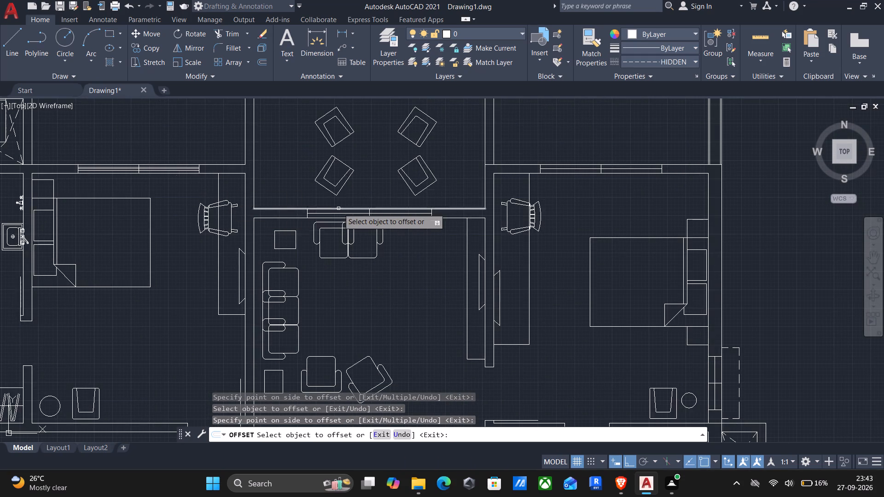
scroll(339, 208, up, 1)
click(336, 218)
click(351, 169)
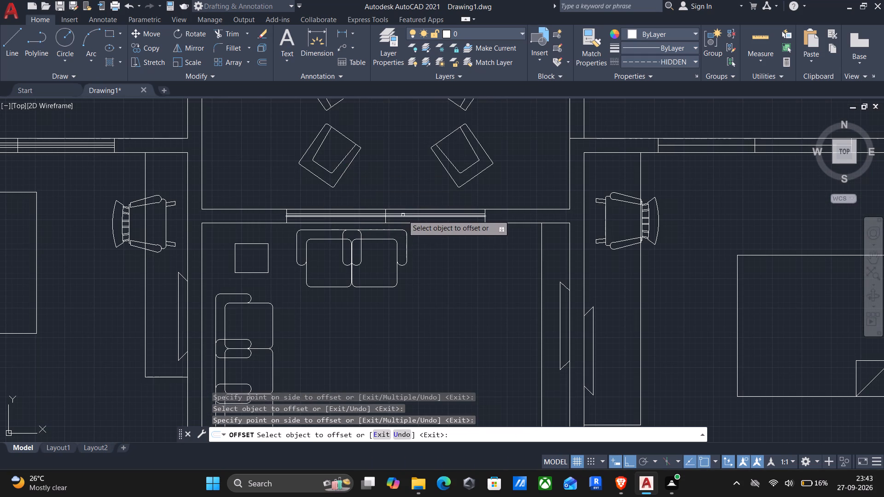
scroll(403, 215, up, 2)
click(404, 216)
click(407, 261)
Offset the centre line of the upper-right bedroom's top window by 1" to both sides.
scroll(429, 261, down, 2)
middle_drag(528, 264, 139, 228)
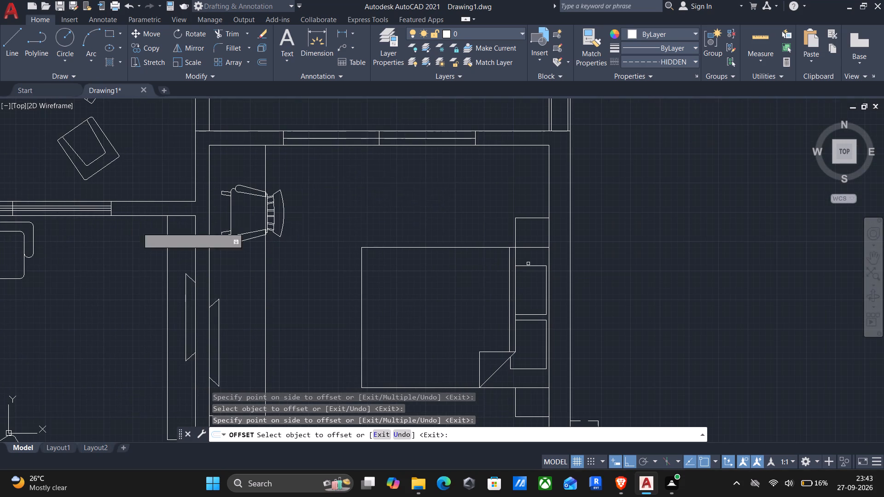
click(329, 139)
click(333, 111)
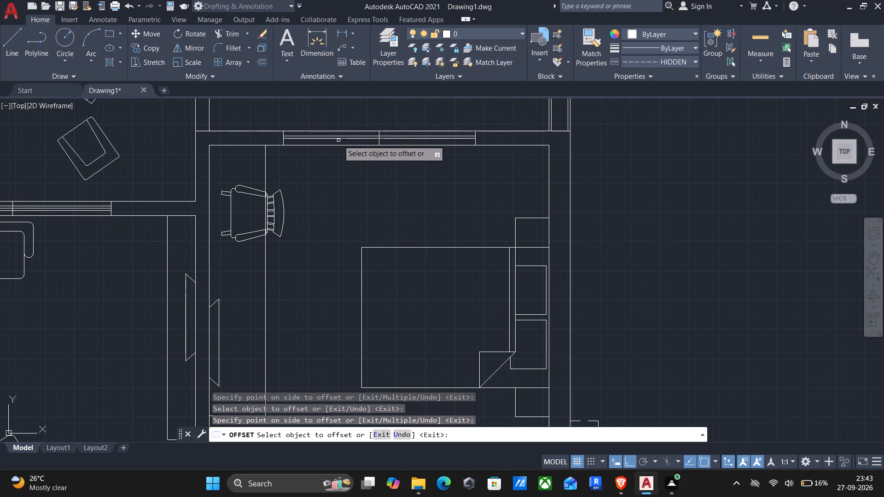
scroll(338, 142, up, 1)
click(333, 137)
scroll(324, 187, up, 1)
click(324, 187)
Offset the centre line of the upper-right bedroom's right-wall window by 1" to both sides.
scroll(324, 190, down, 3)
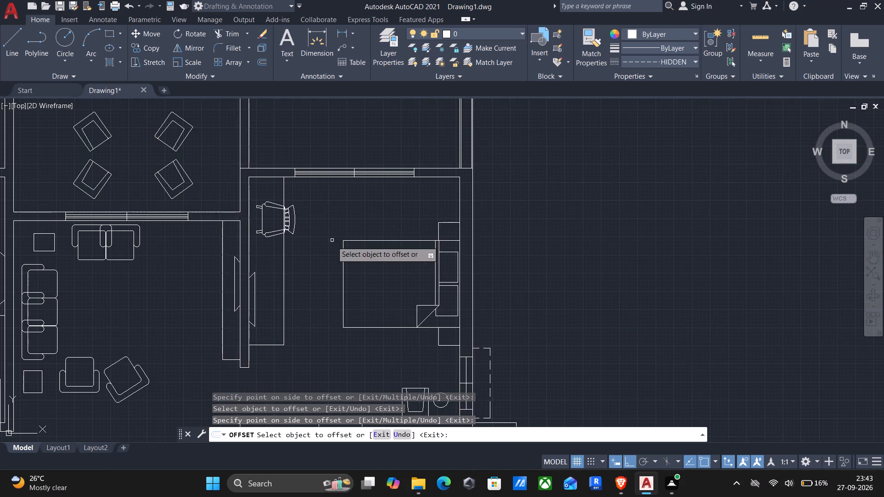
middle_drag(332, 248, 336, 188)
middle_drag(384, 270, 386, 203)
scroll(471, 254, up, 2)
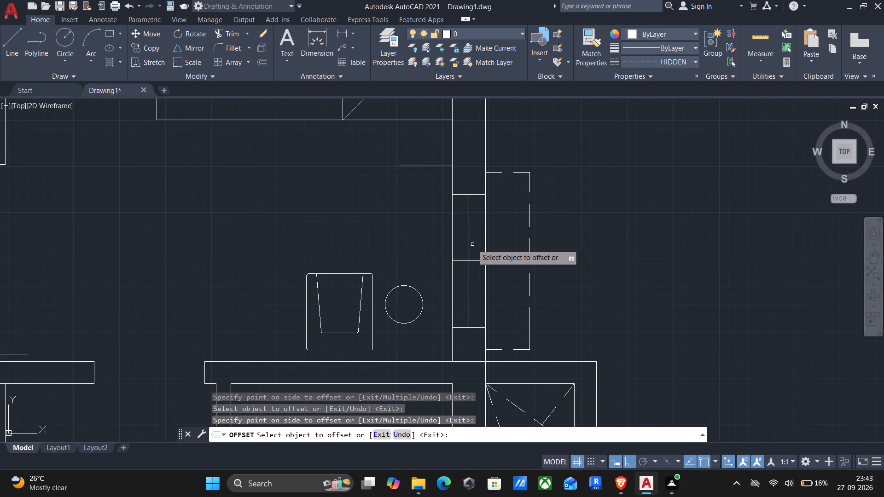
click(470, 246)
click(436, 243)
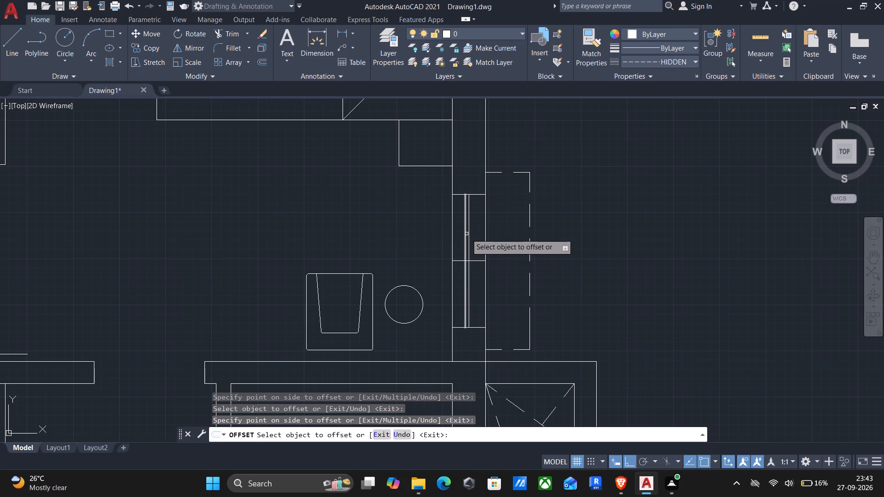
drag(469, 232, 474, 230)
click(541, 226)
Offset the centre line of the right-hand bathroom's window beside the toilet by 1" to both sides.
scroll(498, 252, down, 2)
middle_drag(483, 283, 481, 280)
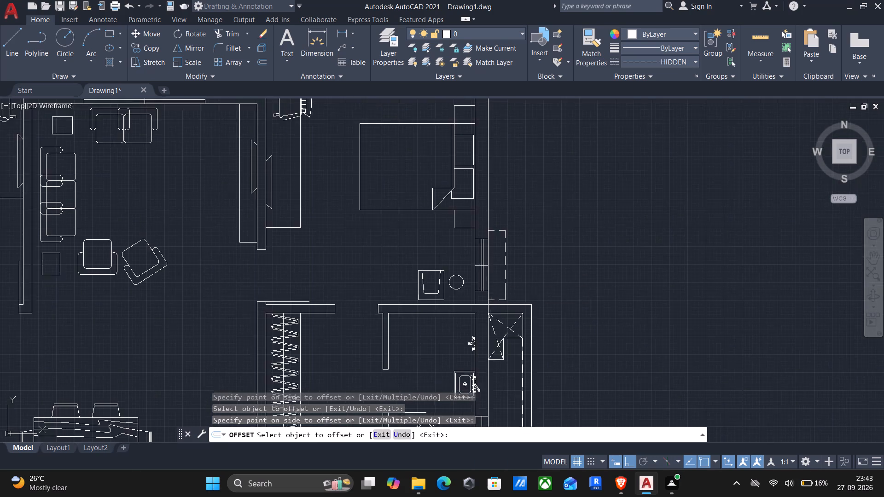
middle_drag(481, 280, 480, 209)
middle_drag(459, 304, 477, 174)
scroll(489, 222, up, 3)
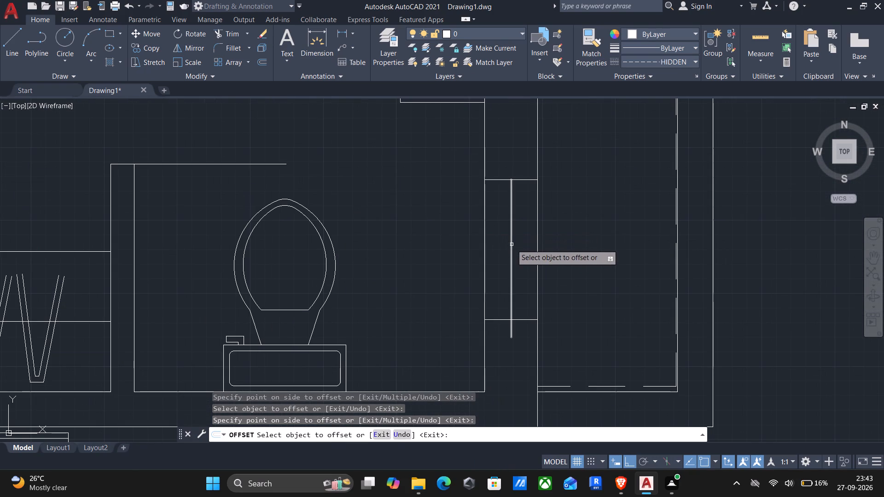
click(512, 244)
click(449, 254)
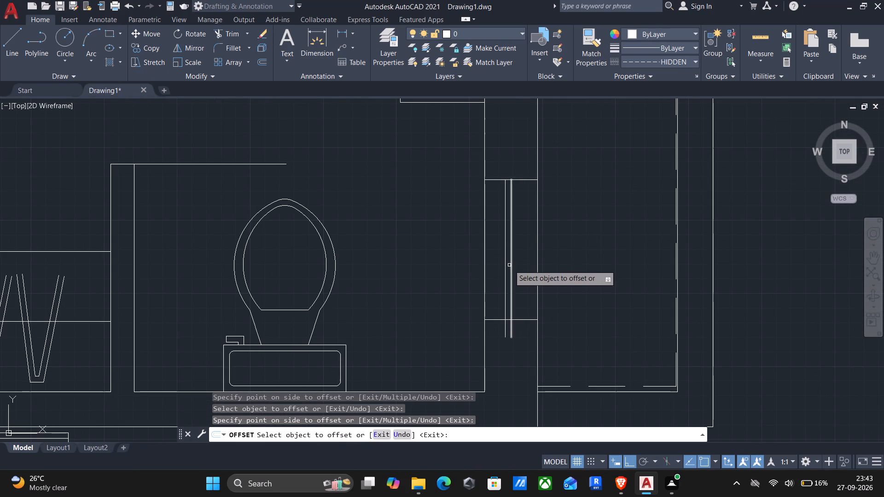
click(509, 266)
click(512, 261)
click(548, 256)
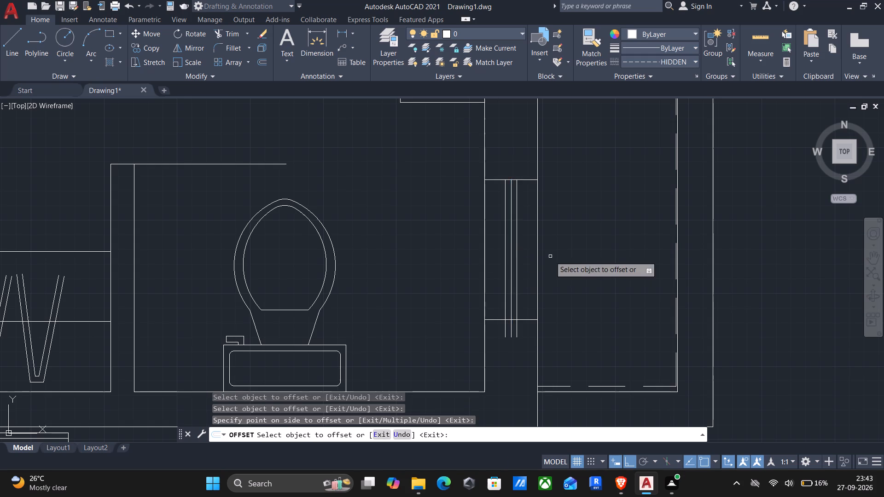
Offset the centre line of the kitchen's right-wall window by 1" to both sides.
scroll(539, 258, down, 3)
middle_drag(519, 303, 524, 163)
middle_drag(523, 268, 519, 250)
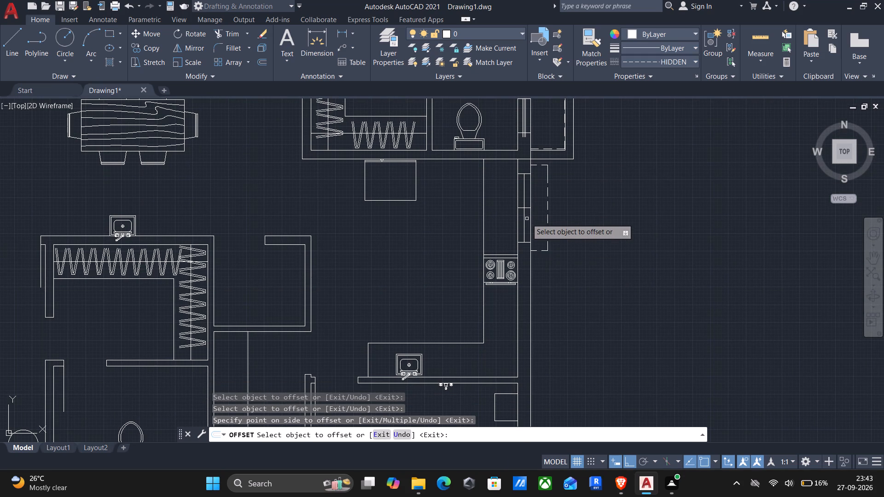
click(524, 222)
click(437, 220)
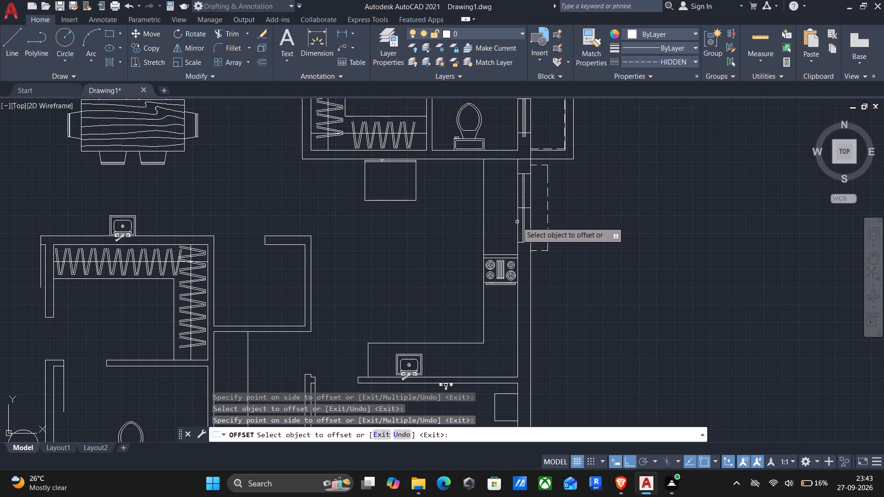
scroll(522, 222, up, 3)
click(521, 226)
scroll(521, 226, up, 1)
click(574, 224)
scroll(578, 224, down, 2)
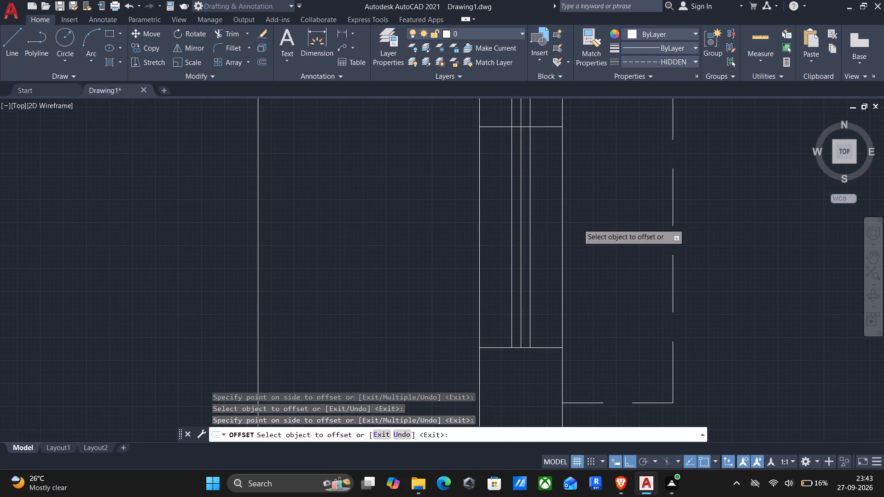
Offset the centre line of the bottom-wall window in the narrow room beside the lower bathroom by 1" to both sides.
scroll(577, 224, down, 2)
middle_drag(541, 286, 550, 134)
middle_drag(488, 243, 502, 191)
middle_drag(367, 255, 507, 229)
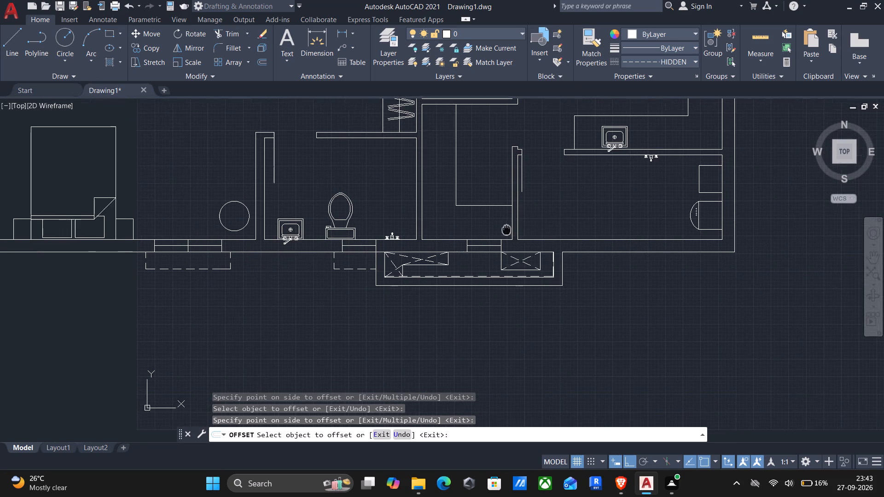
middle_drag(507, 229, 507, 229)
scroll(473, 252, up, 2)
click(484, 235)
click(489, 185)
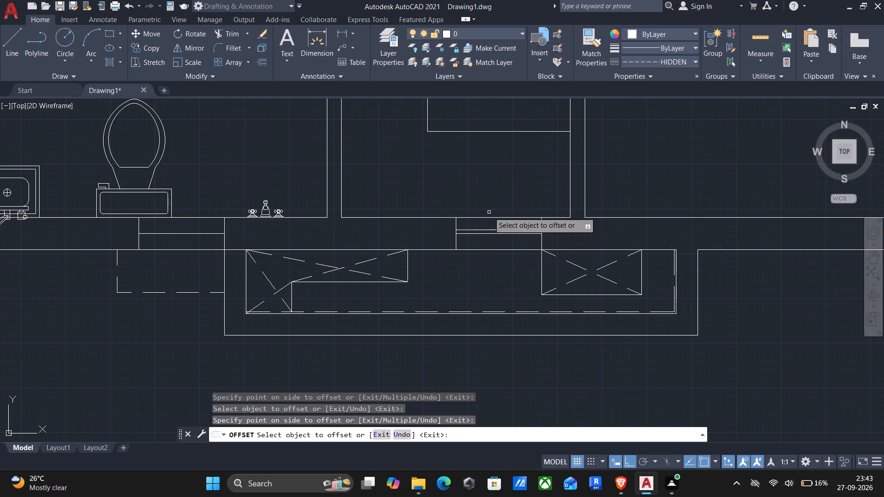
click(487, 235)
scroll(477, 272, up, 1)
click(477, 272)
scroll(452, 272, down, 2)
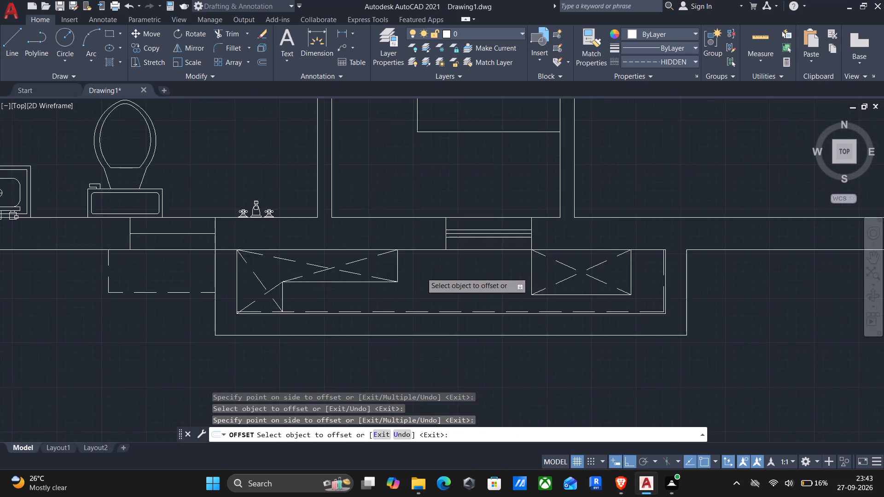
Offset the centre line of the lower bathroom's bottom-wall window by 1" to both sides.
scroll(421, 272, down, 1)
middle_drag(421, 272, 613, 242)
scroll(554, 235, up, 3)
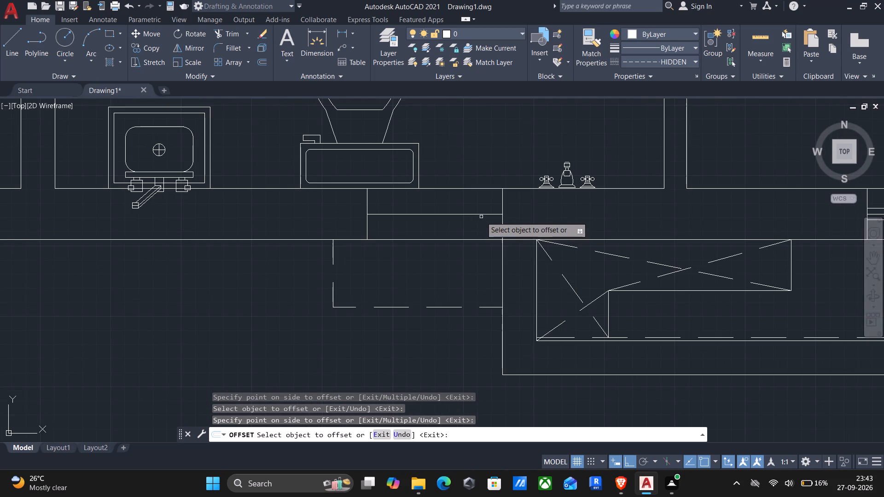
click(477, 214)
drag(484, 134, 486, 129)
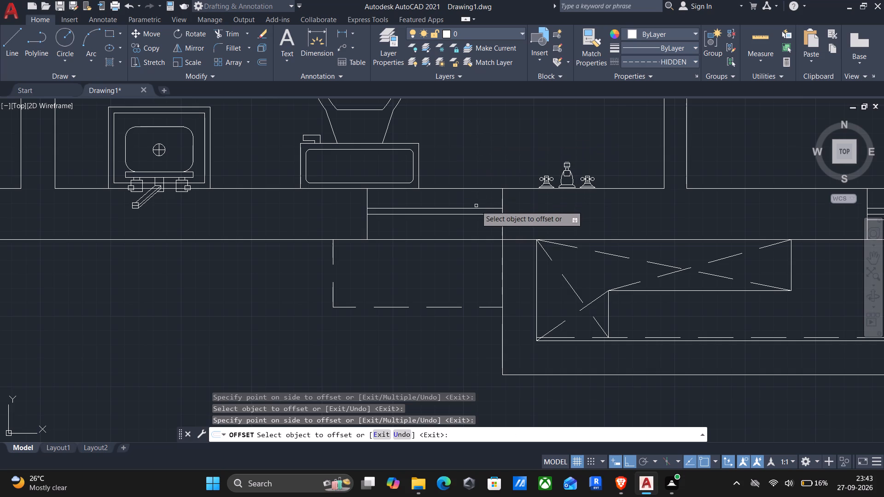
drag(470, 213, 470, 218)
drag(465, 243, 465, 249)
Offset the centre line of the lower-left bedroom's bottom-wall window by 1" to both sides.
scroll(454, 253, down, 3)
middle_drag(425, 257, 535, 236)
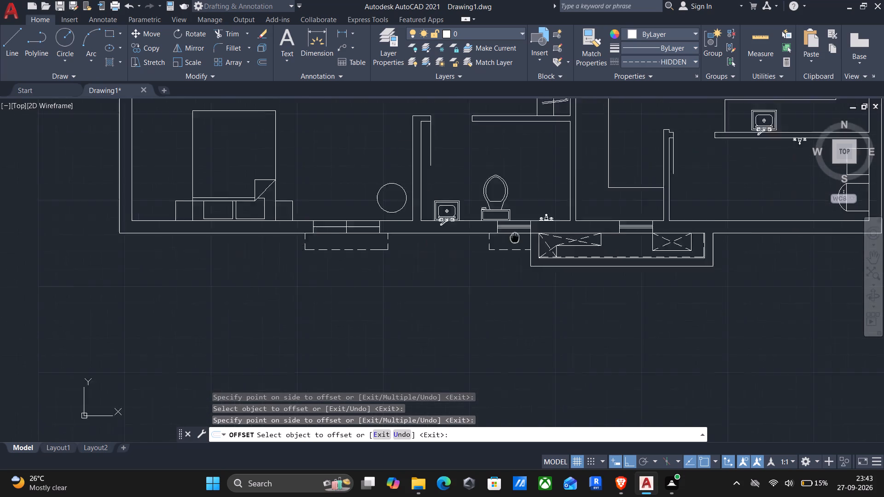
middle_drag(535, 236, 646, 224)
scroll(469, 210, up, 3)
click(468, 214)
scroll(468, 214, up, 1)
drag(483, 129, 483, 159)
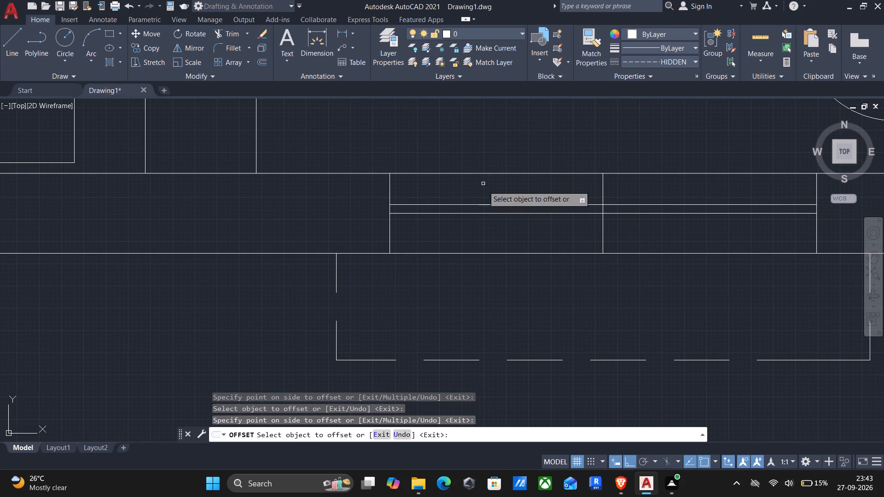
click(480, 213)
click(478, 264)
Offset the centre line of the left sitting area's left-wall window by 1" to both sides.
scroll(478, 262, down, 4)
middle_drag(396, 269, 413, 318)
scroll(413, 313, down, 1)
middle_drag(363, 189, 384, 274)
scroll(363, 192, up, 3)
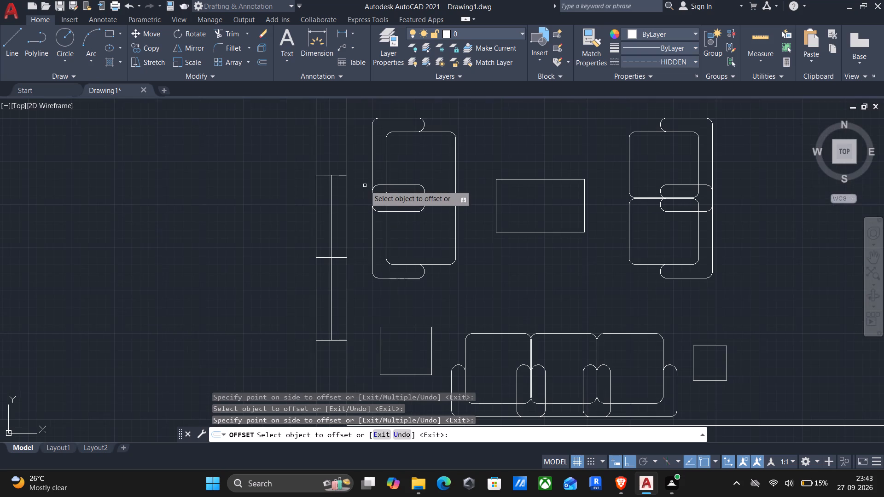
click(331, 221)
click(246, 221)
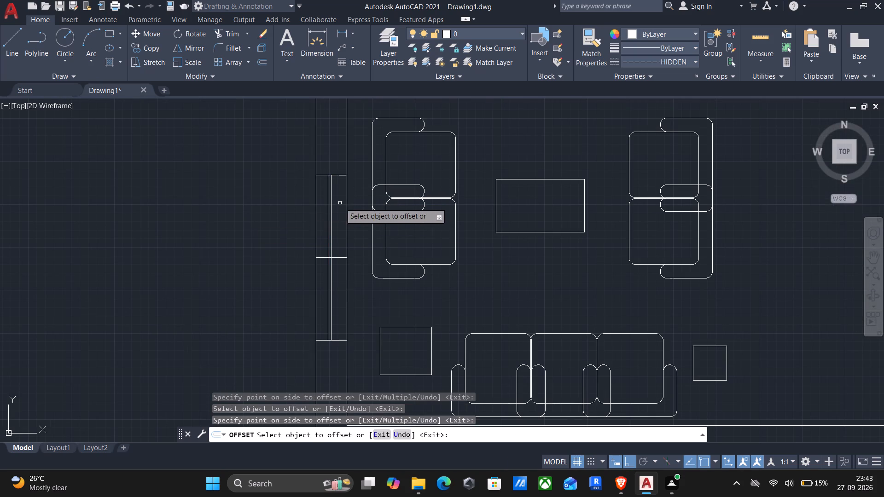
click(330, 214)
click(383, 193)
Check the left and upper parts of the plan for windows without offset lines, and end the Offset command.
scroll(377, 187, down, 1)
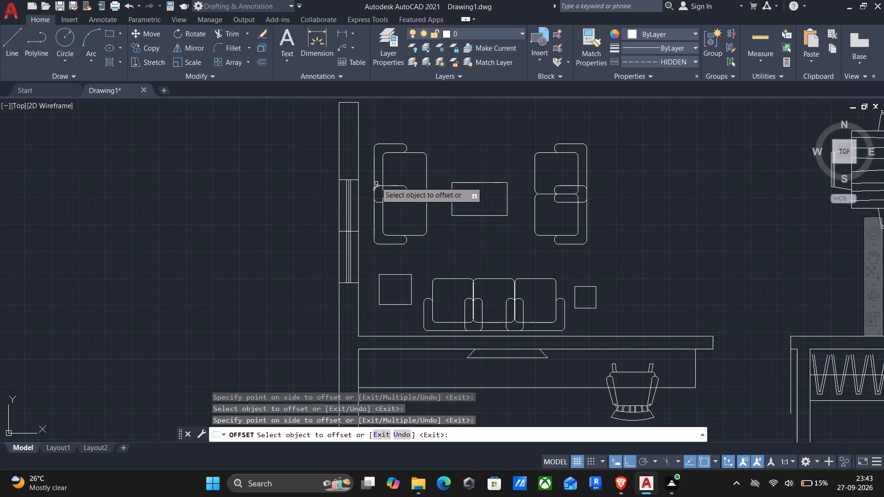
middle_drag(369, 167, 358, 275)
scroll(358, 266, down, 2)
middle_drag(374, 194, 368, 289)
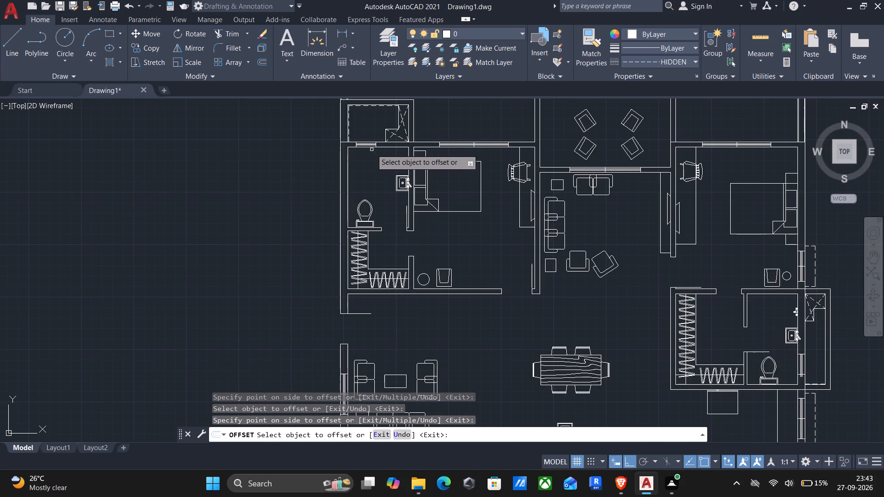
scroll(369, 141, up, 3)
scroll(370, 151, down, 3)
middle_drag(379, 228, 380, 166)
middle_drag(402, 248, 378, 188)
key(Return)
Trim the lower line's left half, the upper line's right half and the divider's ends at the lower-left bedroom's window to form staggered panes.
text(tr)
key(Return)
middle_drag(490, 299, 493, 182)
middle_drag(484, 307, 484, 260)
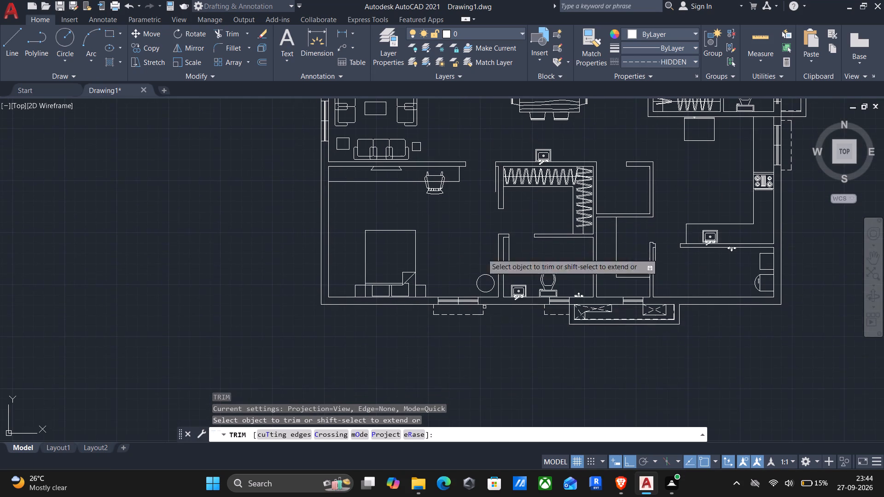
scroll(450, 311, up, 4)
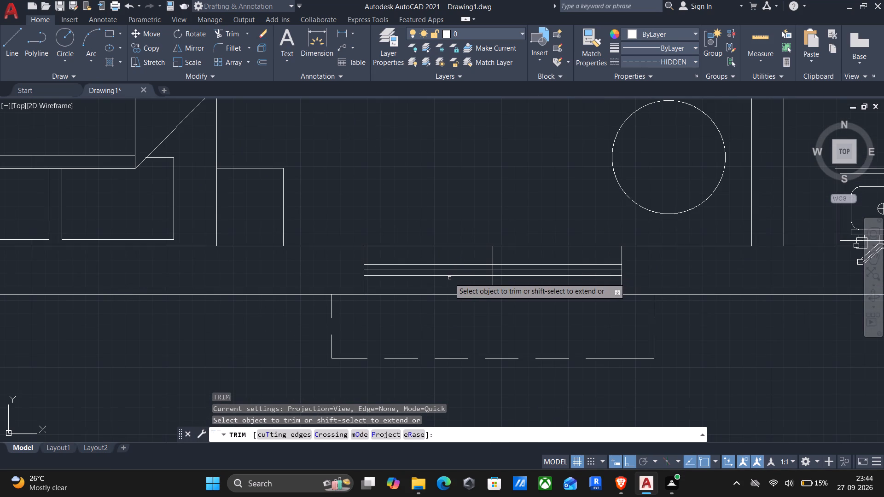
click(445, 277)
click(494, 286)
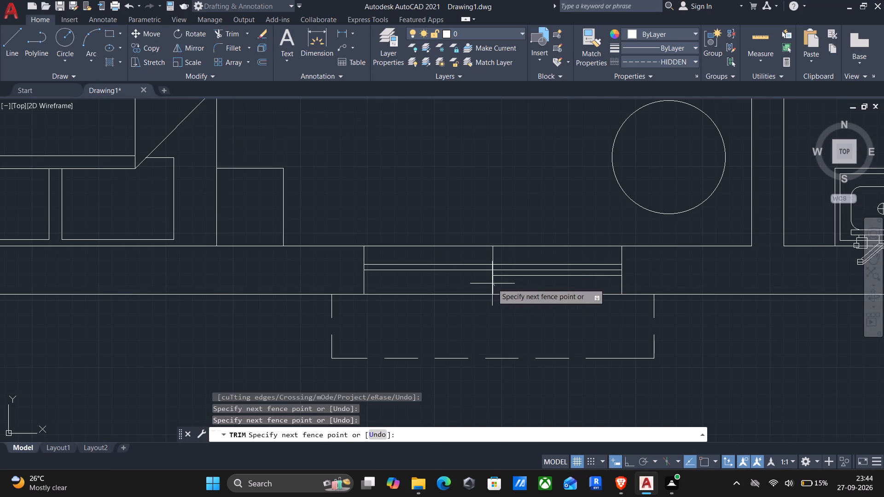
click(479, 283)
drag(497, 254, 484, 256)
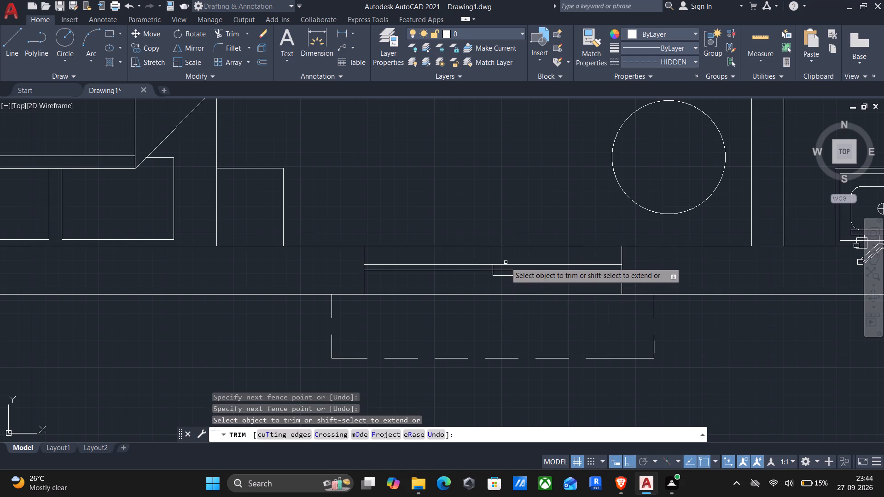
click(506, 265)
Remove the centre line from the bottom-wall window of the narrow room beside the lower bathroom using Trim.
scroll(506, 264, down, 4)
middle_drag(505, 221, 477, 261)
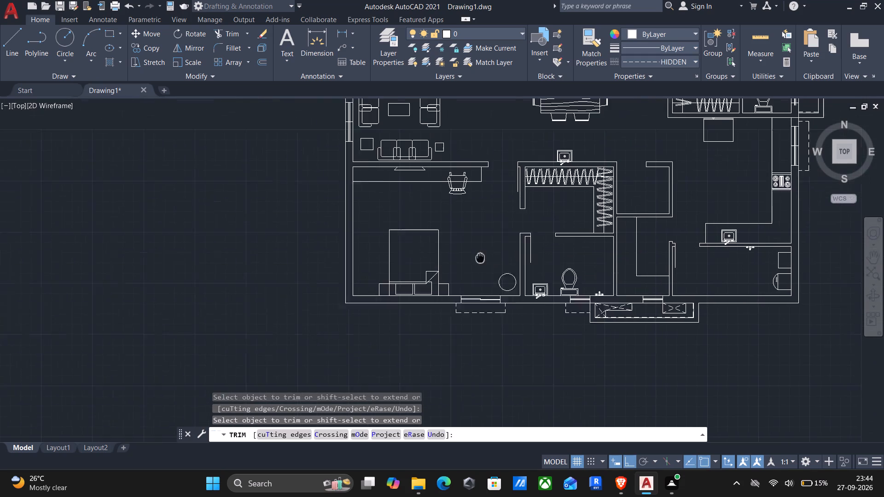
middle_drag(477, 261, 466, 270)
scroll(635, 312, up, 5)
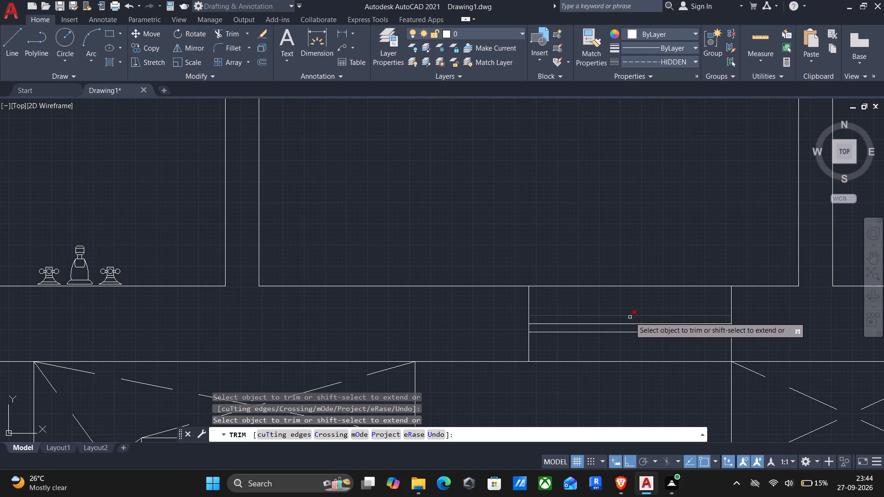
click(625, 324)
Trim the outer line's lower half, the inner line's upper half and the divider's ends at the kitchen's right-wall window to form staggered panes.
scroll(625, 323, down, 4)
middle_drag(651, 290, 401, 260)
scroll(401, 259, up, 1)
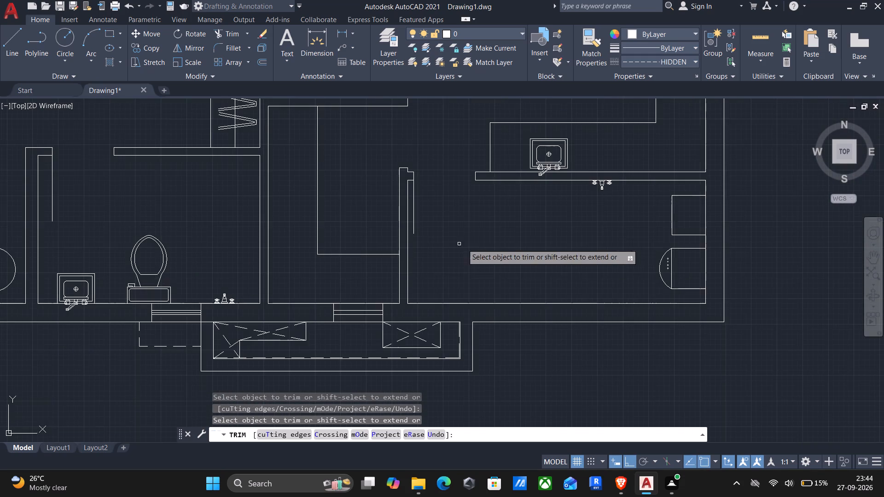
middle_drag(506, 260, 499, 318)
scroll(552, 183, down, 2)
middle_drag(551, 167, 539, 277)
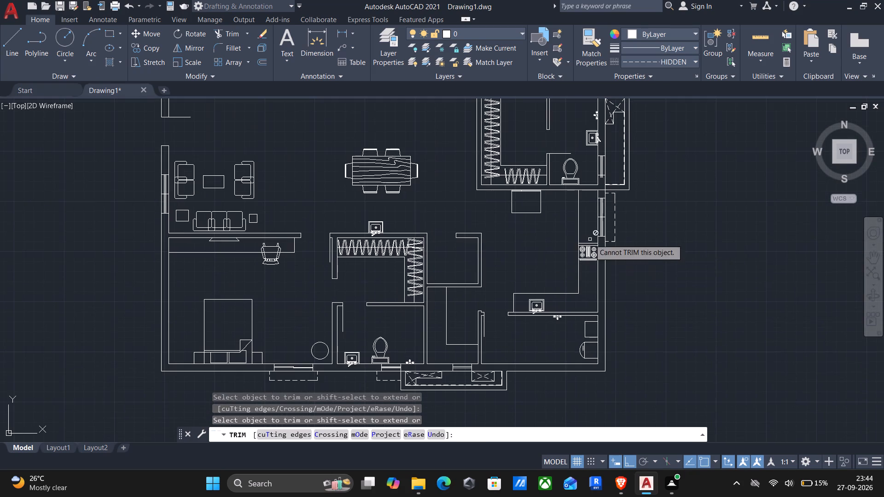
scroll(601, 232, up, 4)
click(587, 234)
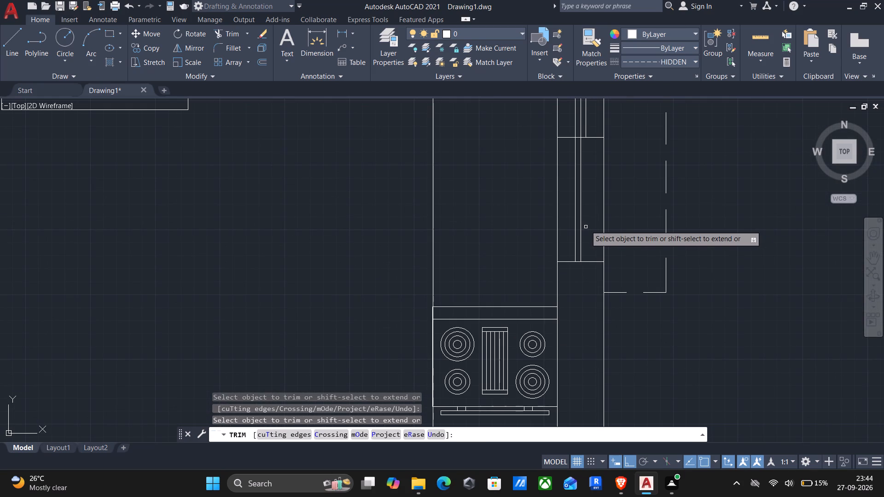
middle_drag(589, 204, 578, 272)
click(564, 195)
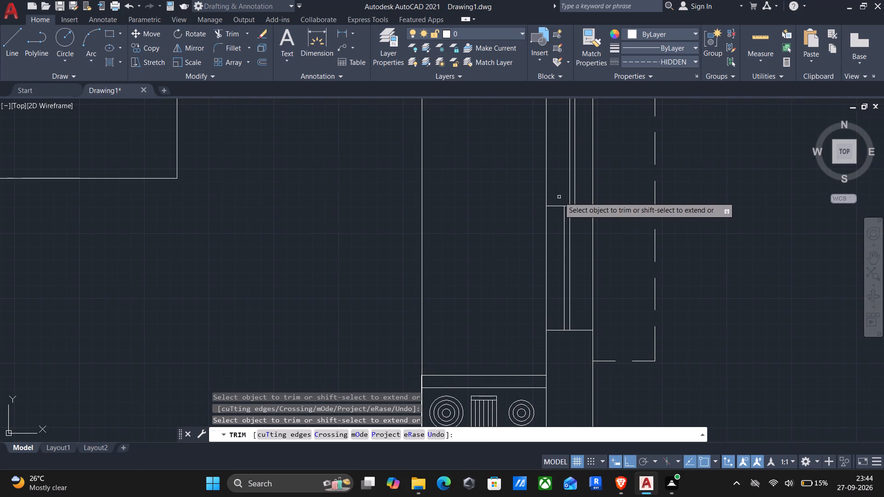
drag(558, 199, 552, 214)
click(581, 206)
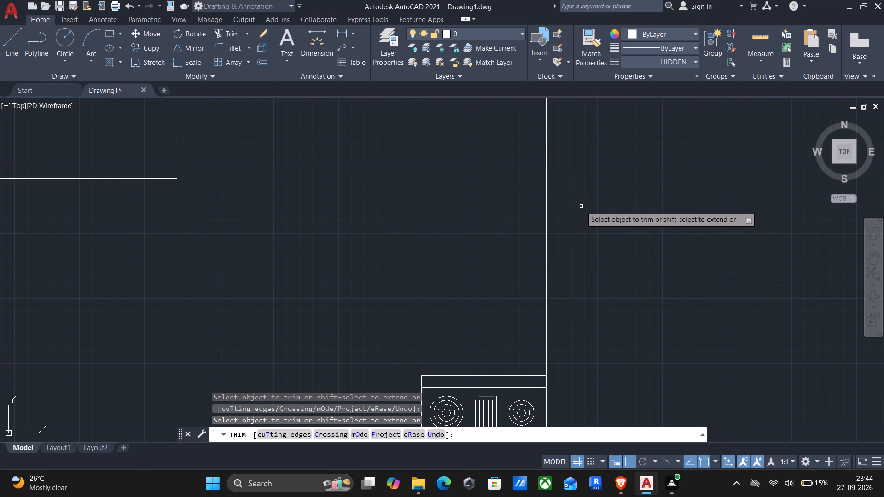
Trim the line ends extending below the right-hand bathroom's window and remove its centre line.
scroll(581, 206, down, 3)
middle_drag(483, 209, 493, 247)
scroll(591, 188, up, 5)
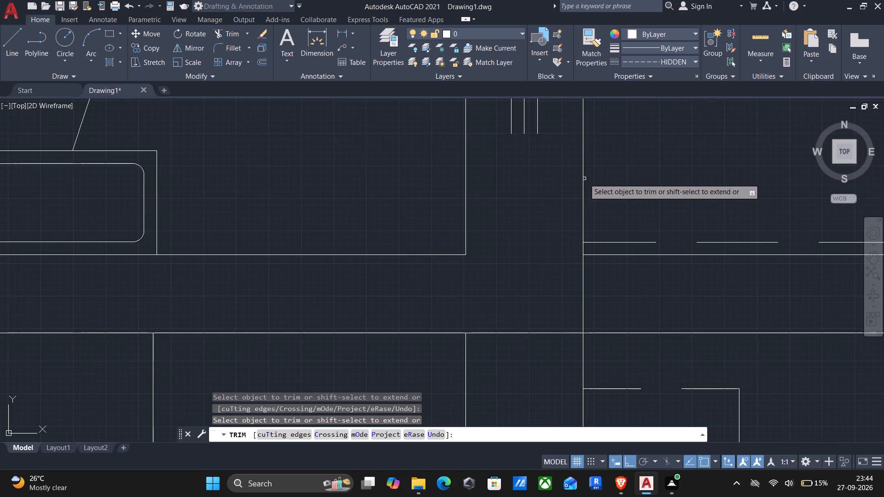
middle_drag(573, 172, 557, 287)
drag(550, 242, 489, 243)
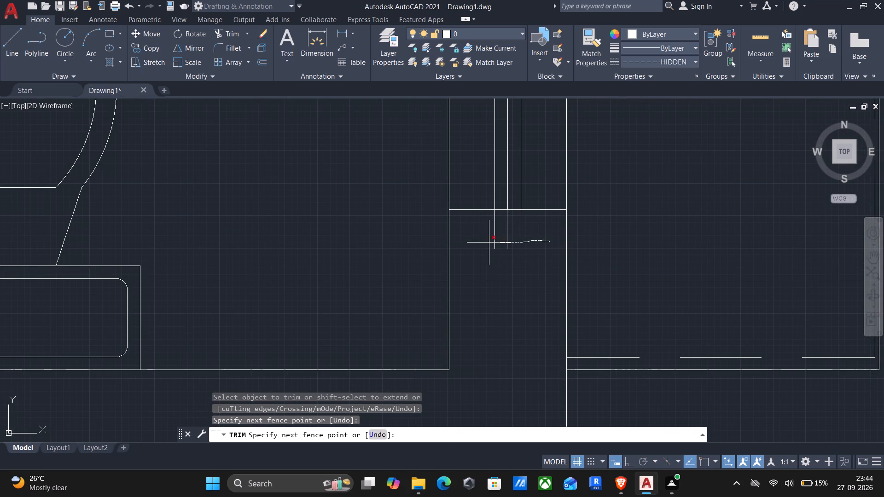
drag(489, 243, 493, 236)
scroll(493, 236, down, 2)
click(499, 216)
Trim the outer line's lower half, the inner line's upper half and the divider's ends at the right-hand bedroom's side window to form staggered panes.
scroll(498, 216, down, 2)
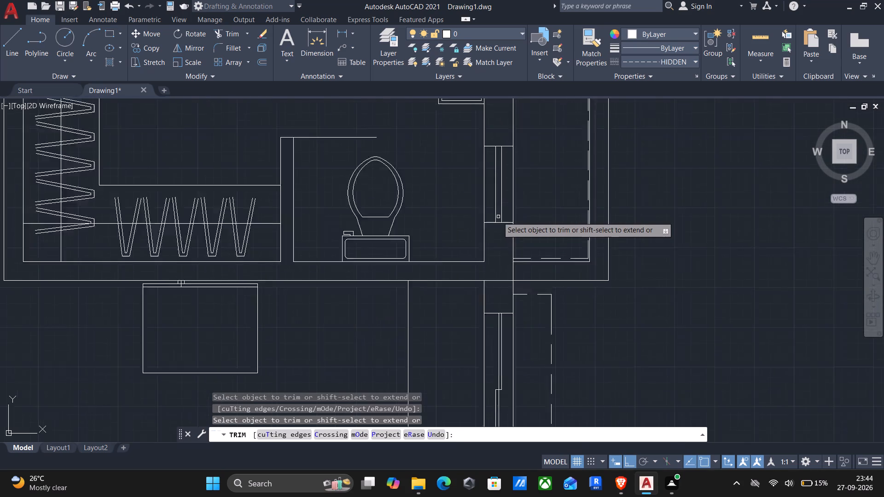
scroll(497, 219, down, 2)
middle_drag(471, 284, 471, 344)
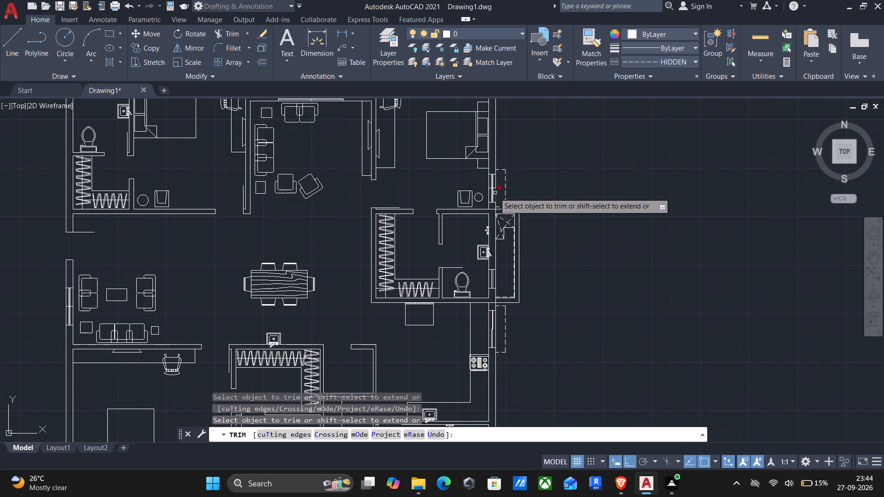
scroll(492, 192, up, 4)
click(488, 199)
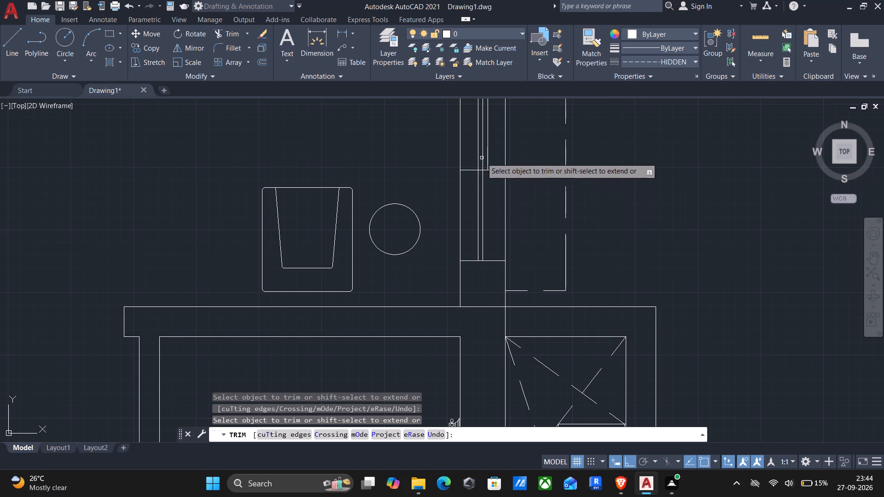
click(476, 164)
click(469, 172)
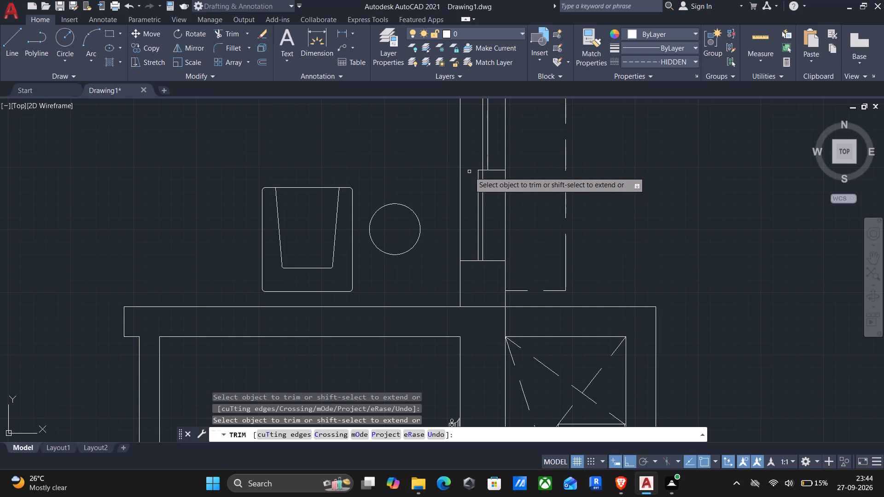
click(499, 173)
click(496, 165)
Trim the inner line's lower half, the outer line's upper half and the divider's ends at the sitting area's left-wall window to form staggered panes.
scroll(495, 169, down, 2)
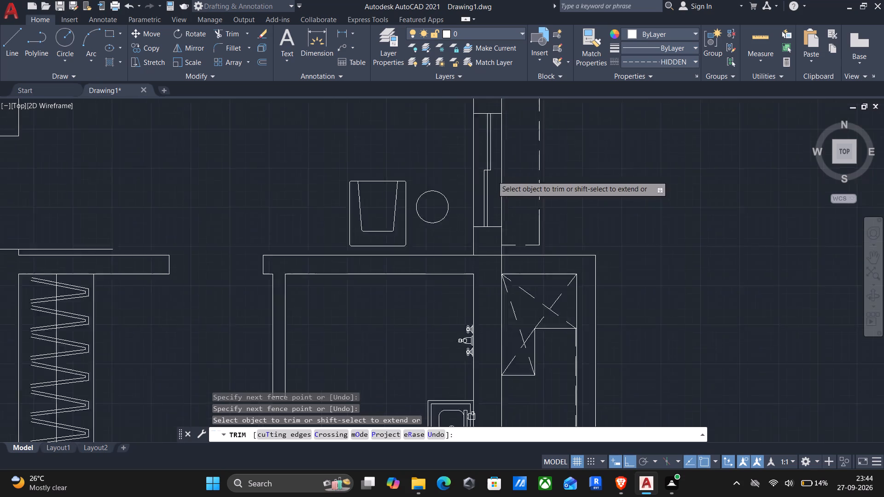
scroll(491, 179, down, 2)
middle_drag(454, 219, 582, 187)
middle_drag(401, 238, 555, 146)
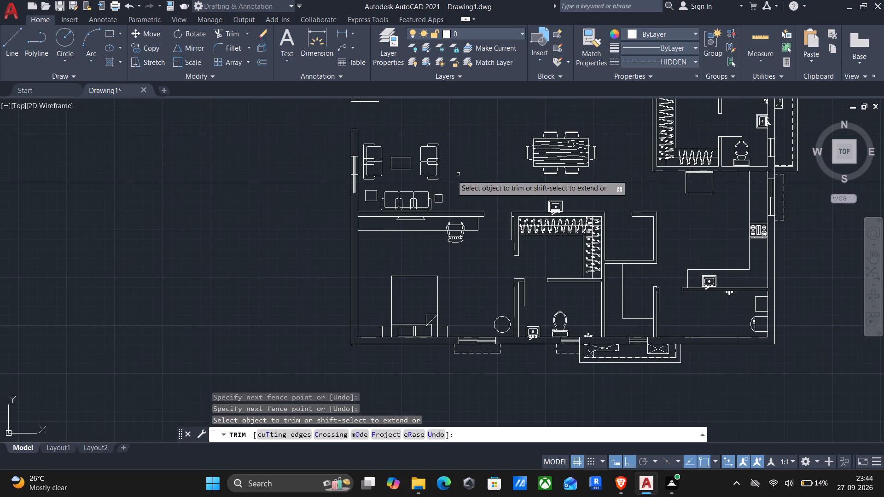
middle_drag(397, 192, 400, 220)
scroll(354, 202, up, 5)
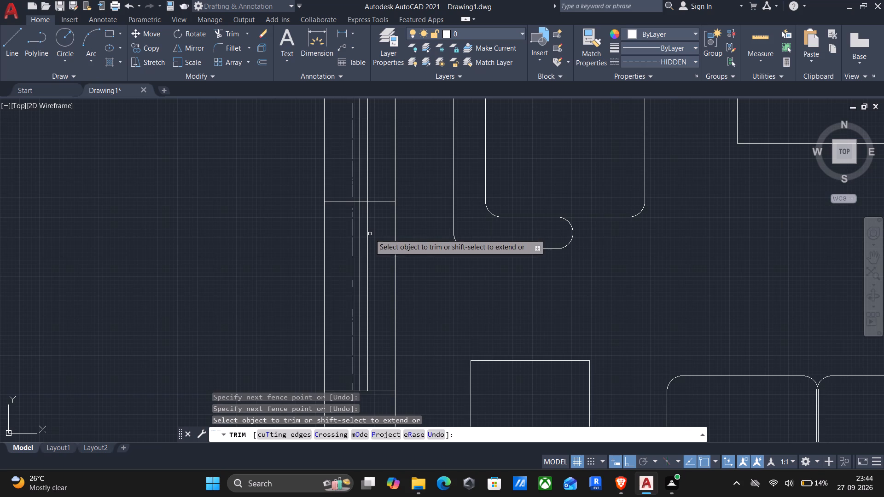
click(367, 238)
click(353, 191)
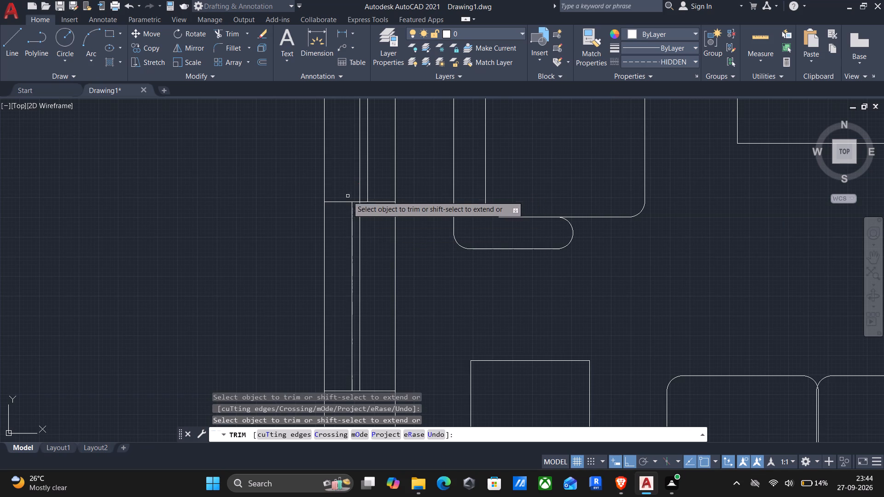
click(344, 202)
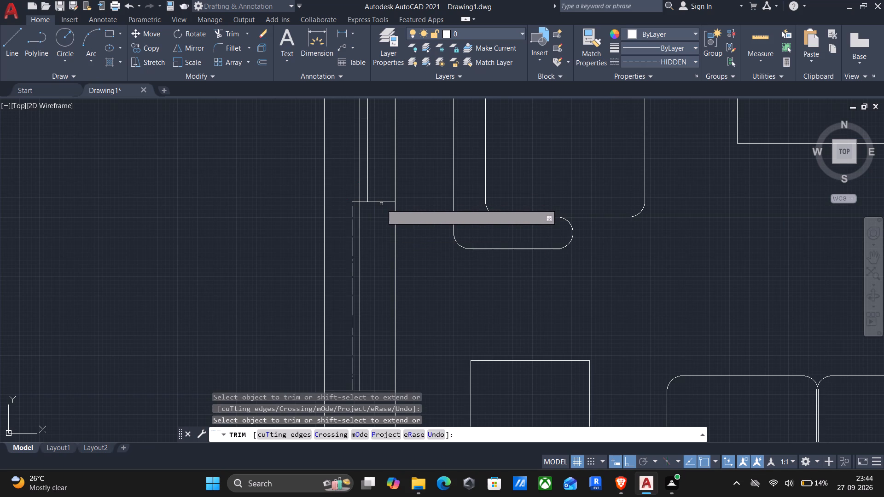
click(379, 201)
Remove the centre line from the upper-left bathroom's window using Trim.
scroll(367, 198, down, 3)
middle_drag(349, 191, 335, 279)
scroll(335, 275, down, 1)
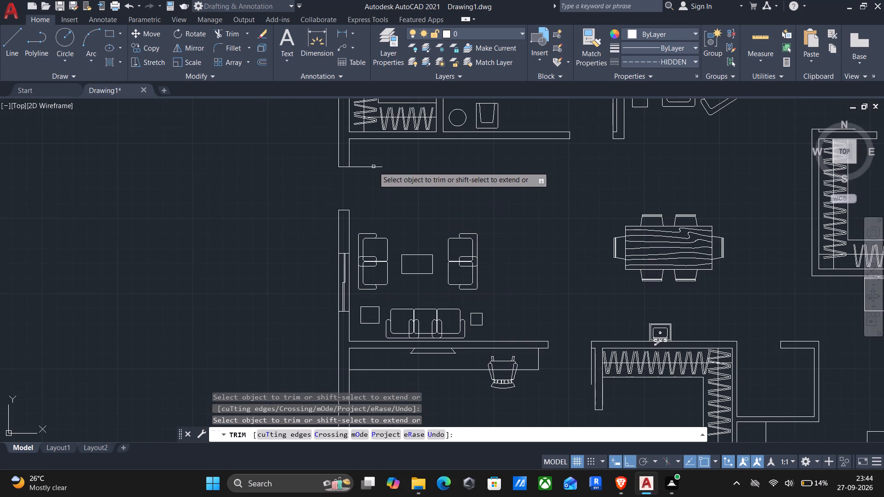
middle_drag(369, 175, 370, 293)
middle_drag(375, 195, 365, 315)
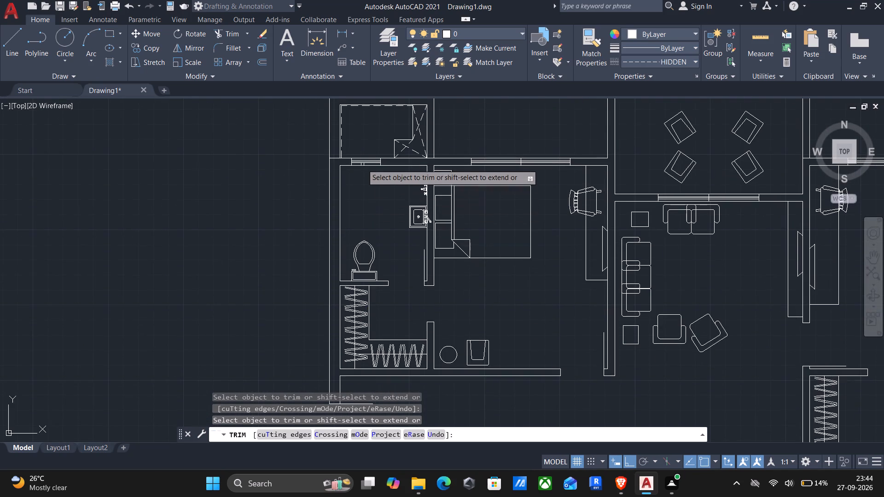
scroll(362, 160, up, 4)
click(356, 170)
Trim the lower line's left half, the upper line's right half and the divider's ends at the upper-left bedroom's top window to form staggered panes.
scroll(360, 177, down, 4)
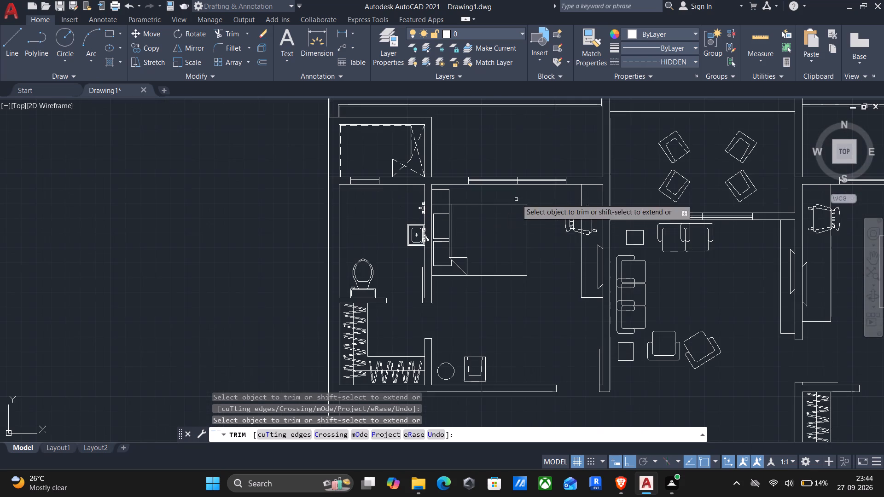
scroll(514, 187, up, 3)
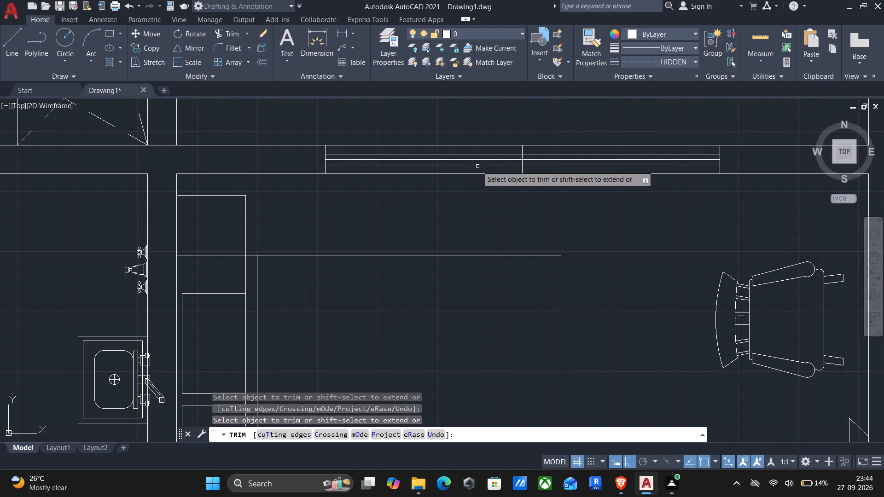
click(471, 166)
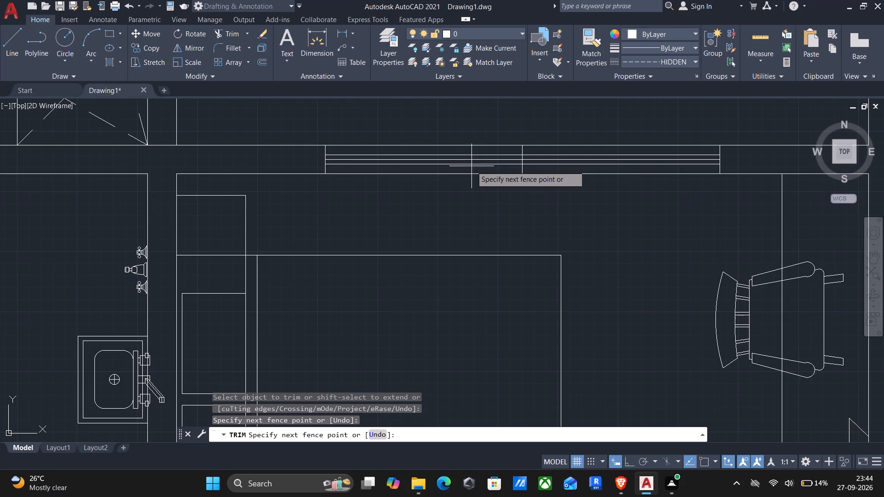
click(478, 163)
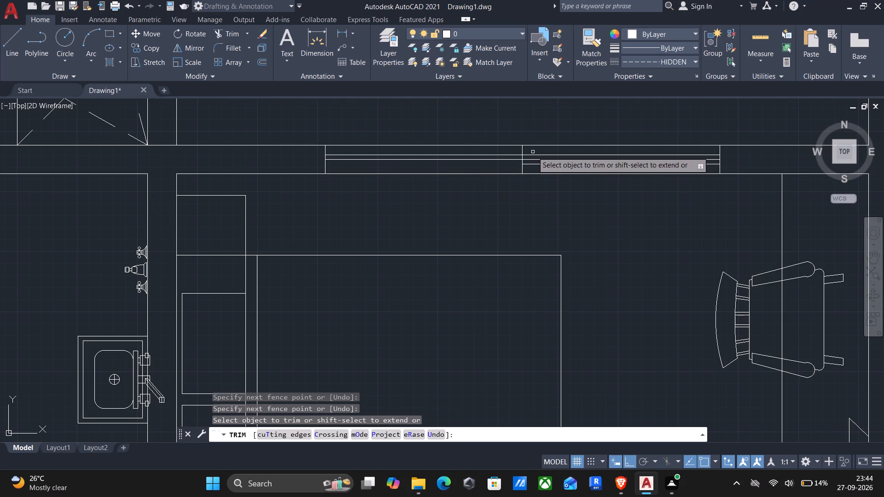
click(528, 154)
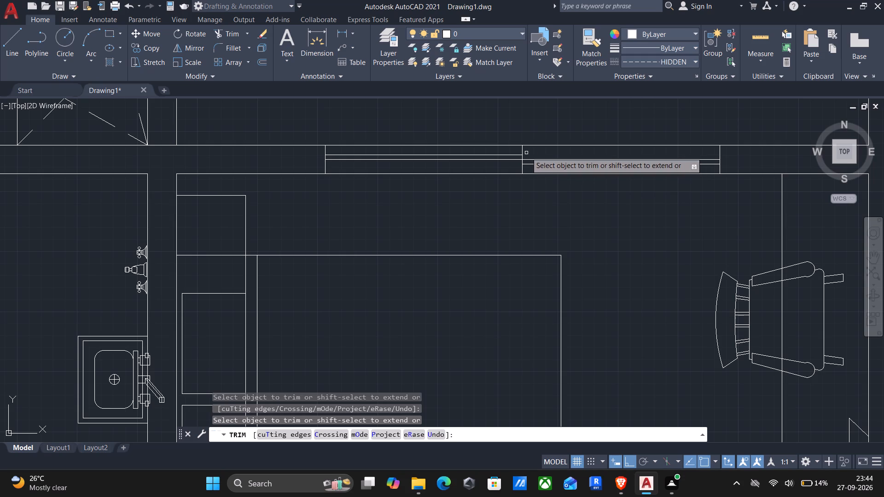
click(523, 150)
click(521, 168)
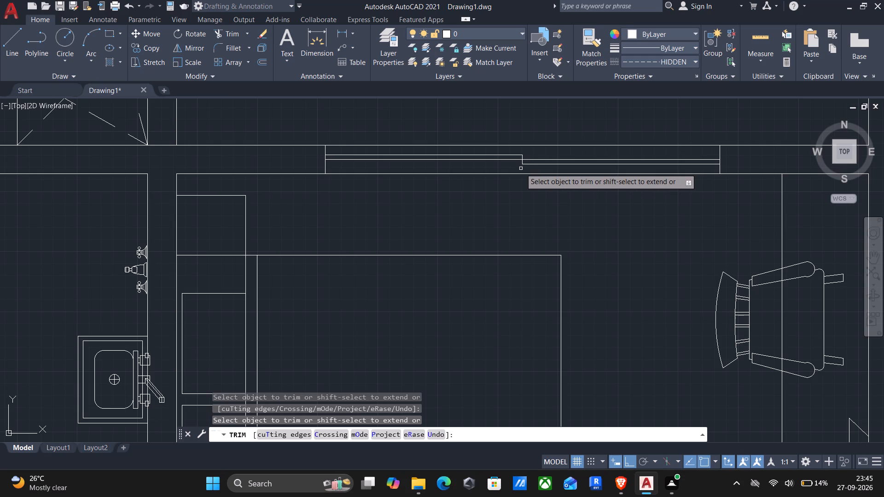
Trim the lower line's left half, the upper line's right half and the divider's ends at the living room's top window to form staggered panes.
scroll(525, 173, down, 2)
middle_drag(428, 211, 395, 209)
scroll(359, 204, down, 1)
middle_drag(568, 236, 409, 216)
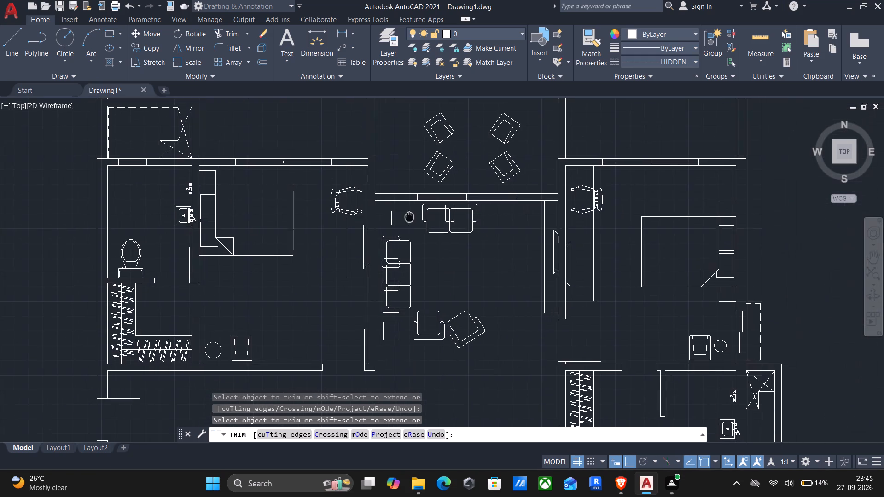
scroll(479, 197, up, 4)
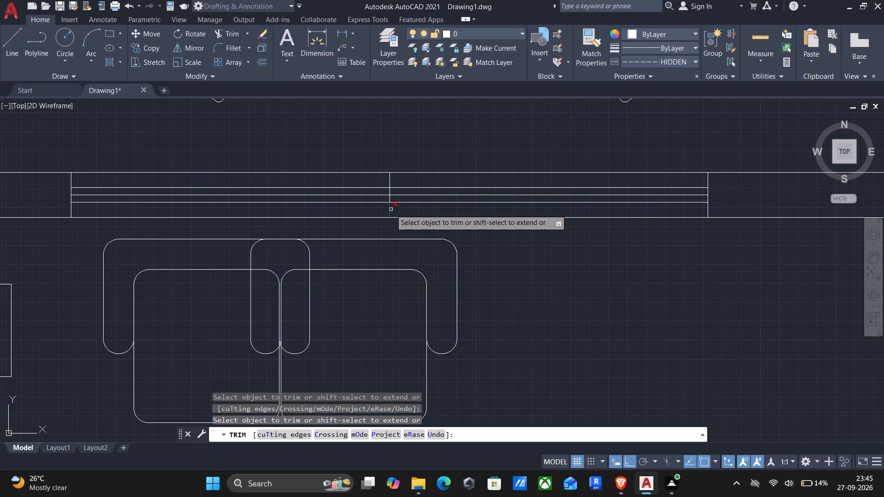
click(391, 210)
click(373, 201)
click(377, 206)
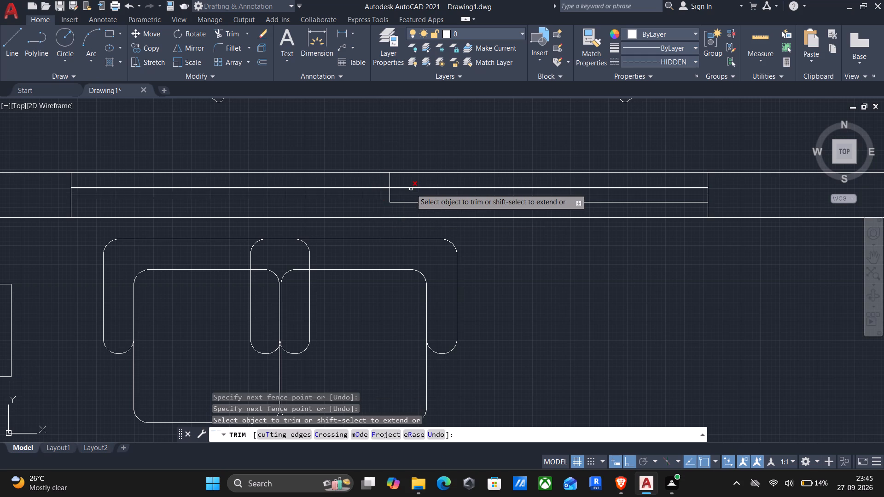
click(412, 189)
click(390, 181)
Trim the lower line's left half, the upper line's right half and the divider's ends at the upper-right bedroom's top window, then end Trim.
scroll(403, 191, down, 4)
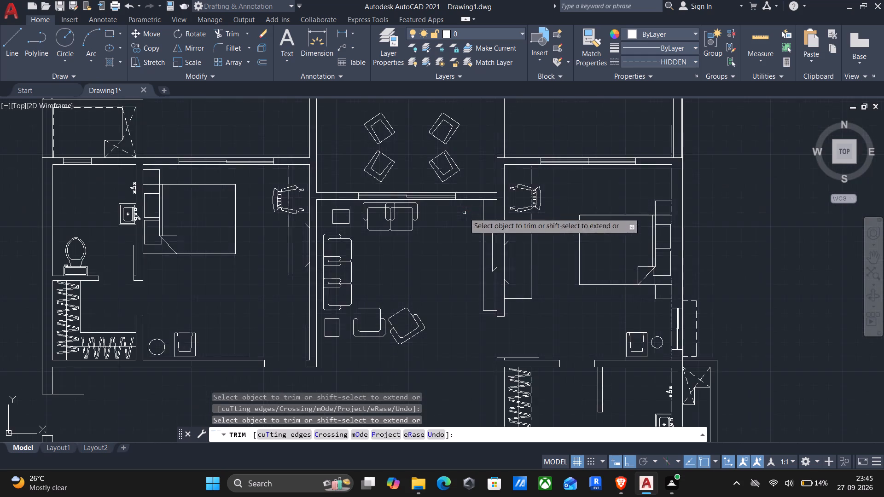
middle_drag(489, 223, 360, 235)
scroll(448, 174, up, 3)
click(415, 178)
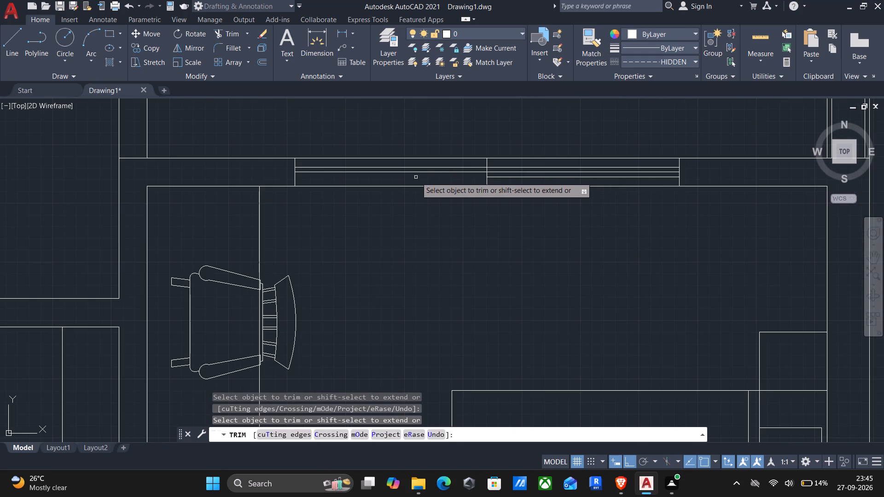
click(507, 166)
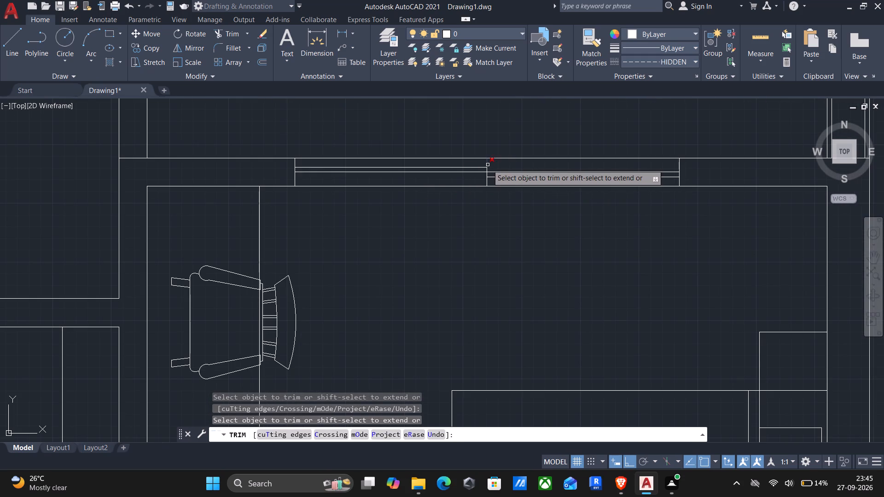
click(488, 165)
click(487, 181)
scroll(489, 196, down, 3)
middle_drag(506, 237, 507, 191)
middle_drag(517, 228, 555, 202)
middle_drag(523, 255, 550, 237)
scroll(501, 246, down, 2)
middle_drag(495, 274, 529, 247)
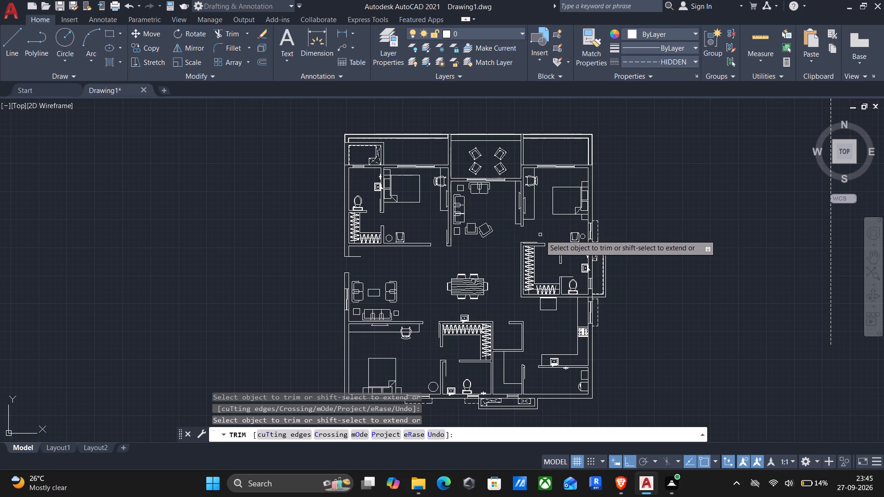
key(Escape)
Offset the outer line of the left exterior wall's upper stretch 12' outward from the house.
scroll(279, 191, down, 2)
middle_drag(269, 208, 366, 183)
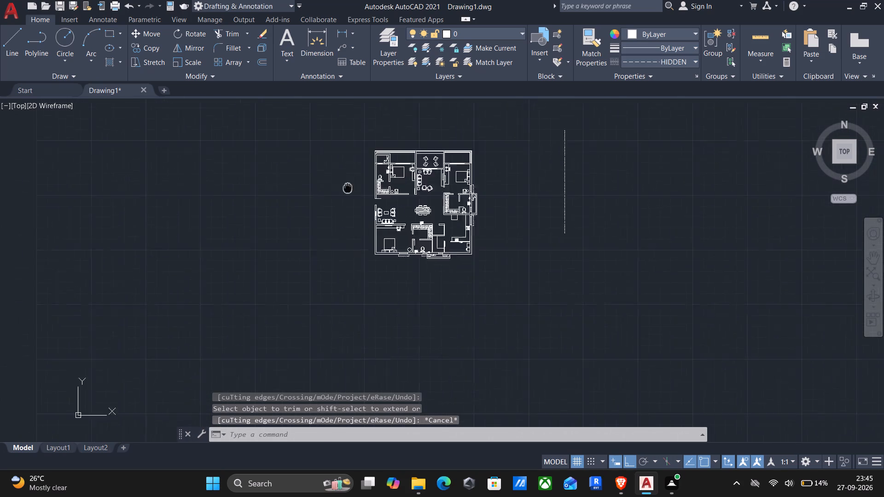
middle_drag(366, 183, 381, 179)
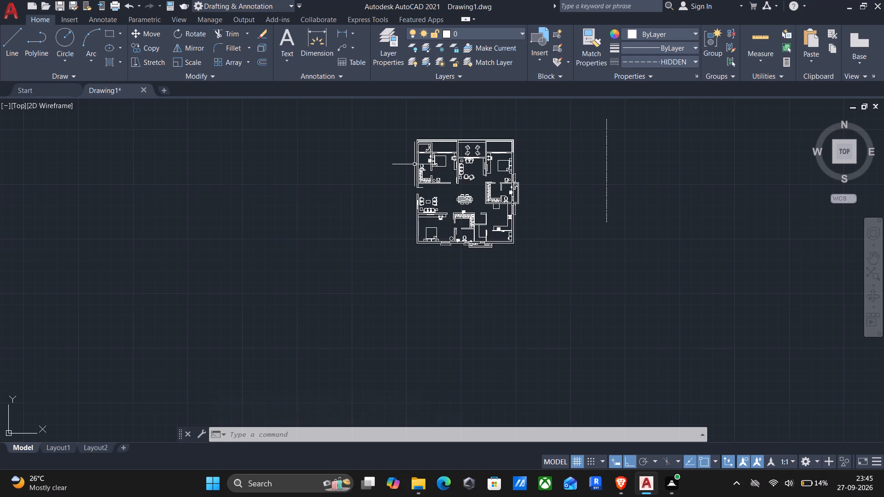
key(o)
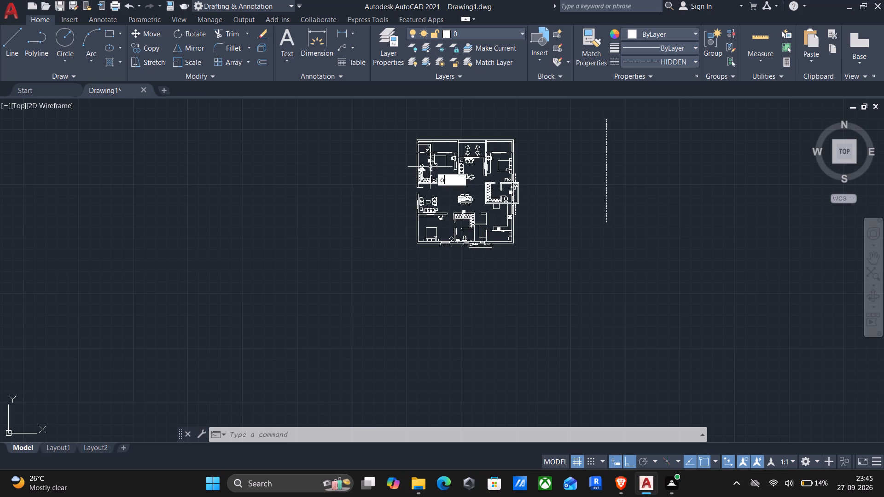
key(Return)
scroll(430, 186, up, 3)
click(366, 186)
click(243, 166)
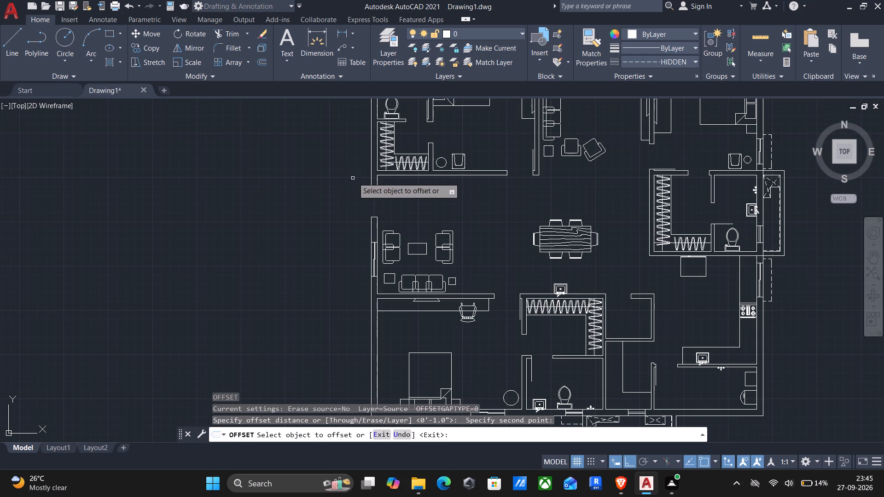
click(372, 162)
text(12')
key(Return)
Offset the new line beside the house's left wall a further 9" away from the house.
scroll(143, 176, down, 2)
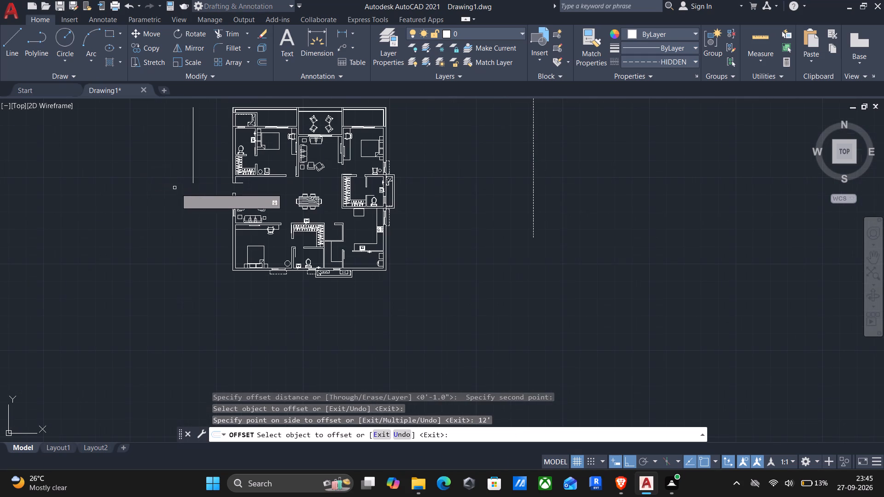
click(191, 178)
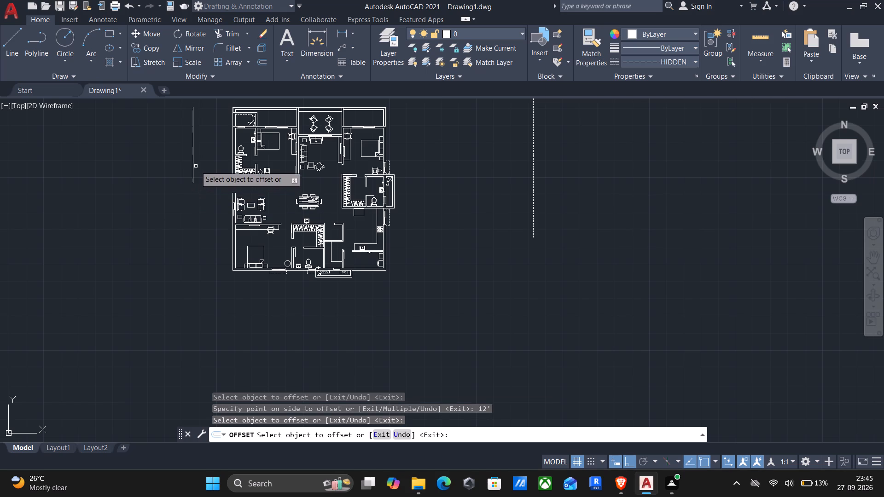
click(192, 168)
key(9)
key(shift+quotedbl)
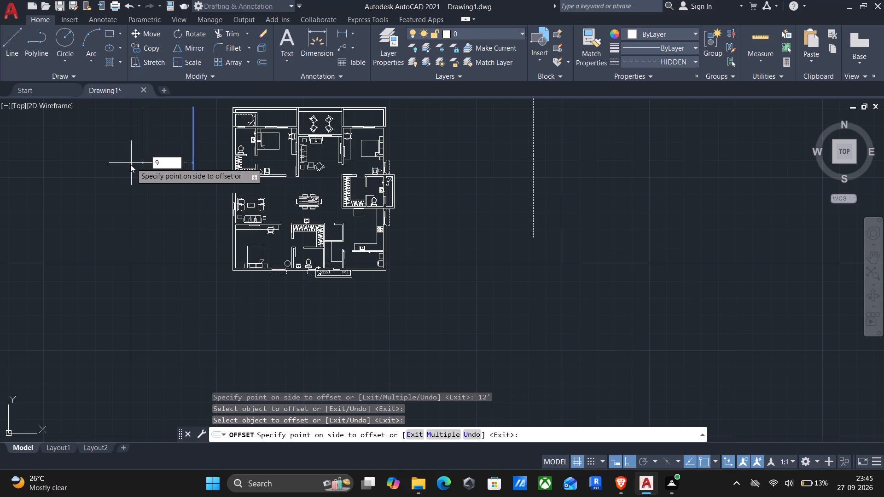
key(Return)
scroll(132, 168, down, 2)
middle_drag(132, 171, 206, 240)
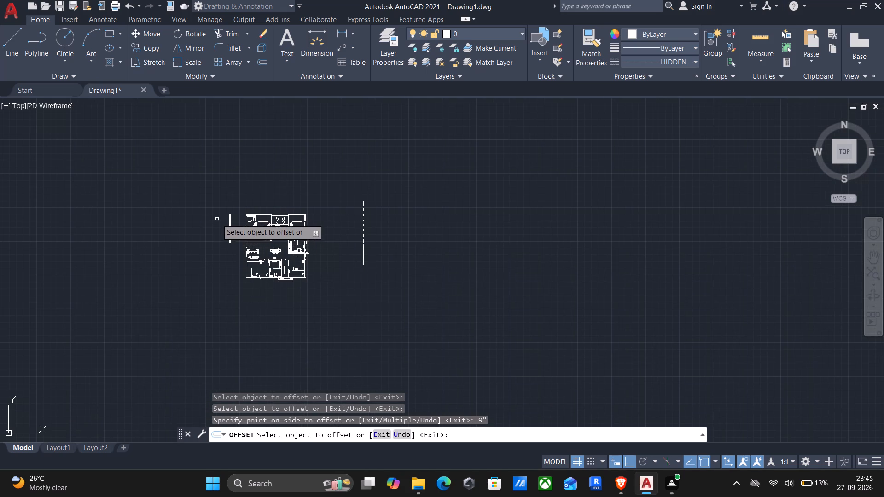
middle_drag(217, 223, 238, 281)
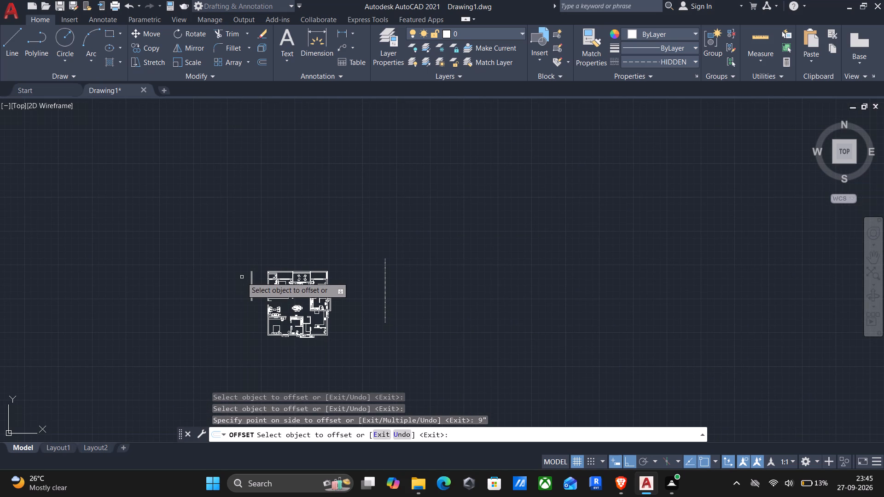
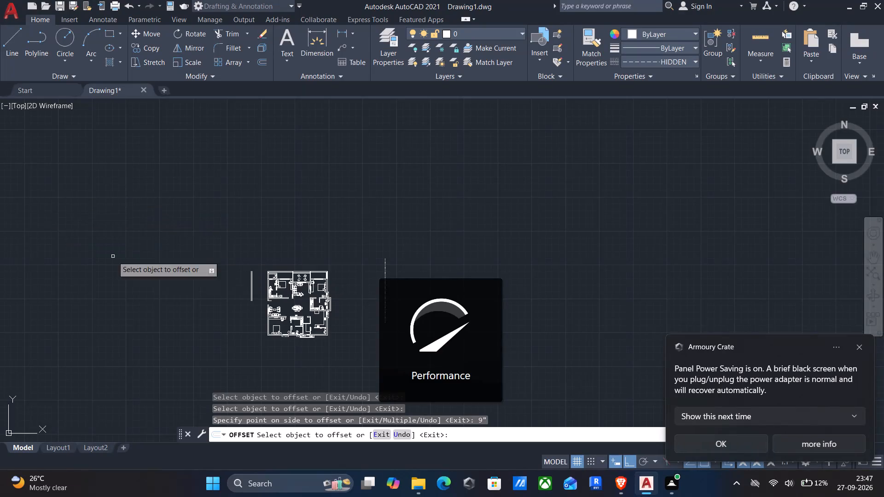
Draw a 12'-9" horizontal line from the plan's west outer wall, level with the bathroom's top wall lower face, to the farther detached vertical line.
middle_drag(150, 276, 174, 272)
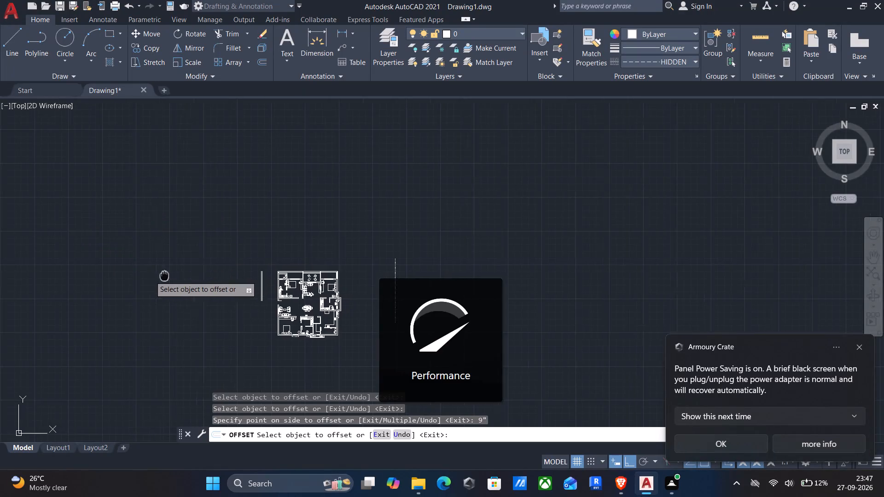
middle_drag(174, 272, 250, 243)
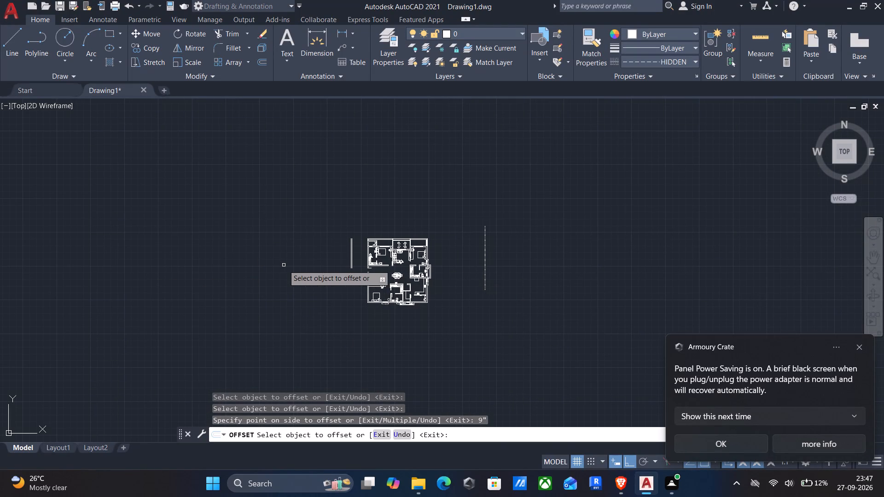
key(Escape)
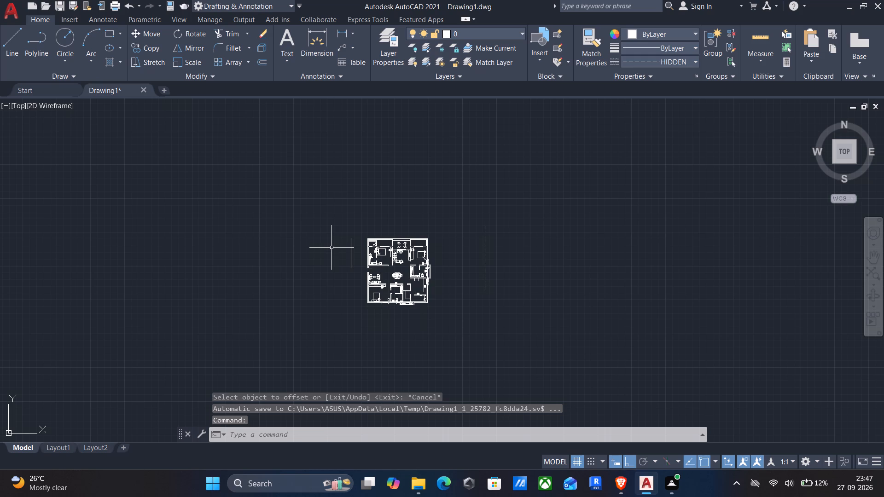
key(l)
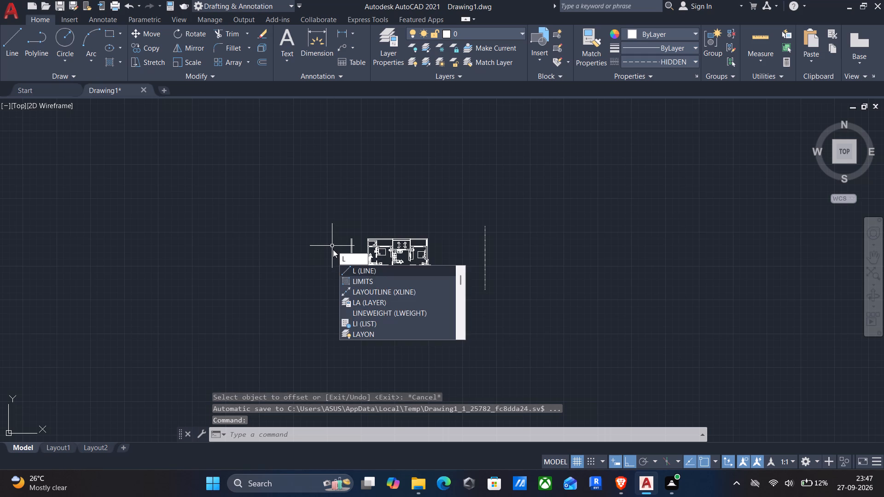
key(Return)
scroll(366, 245, up, 4)
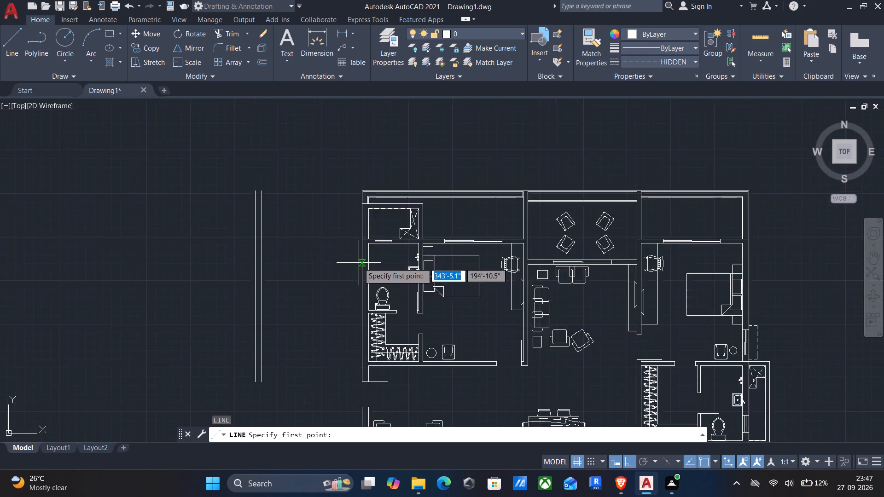
scroll(359, 263, up, 1)
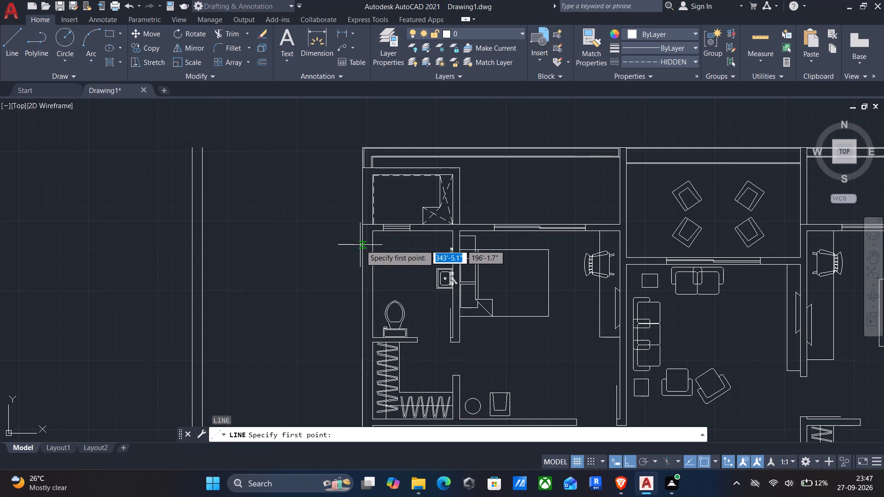
scroll(361, 245, up, 2)
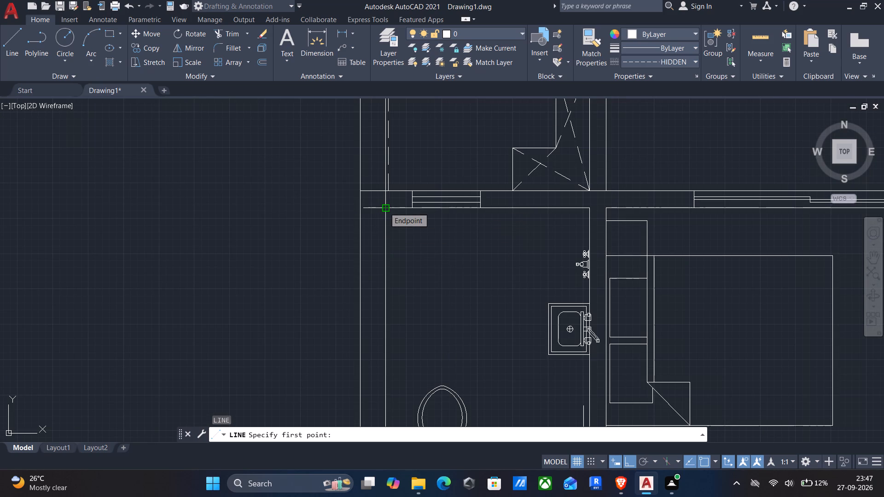
click(363, 208)
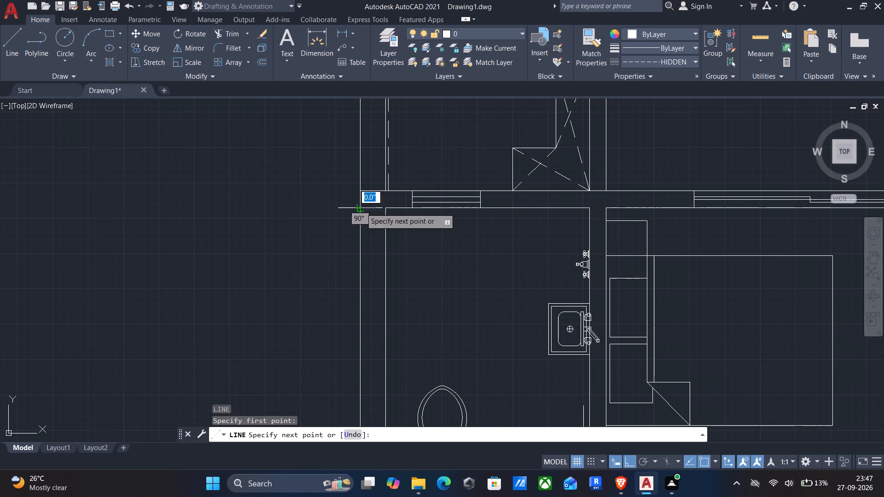
middle_drag(329, 220, 413, 226)
middle_drag(256, 221, 447, 253)
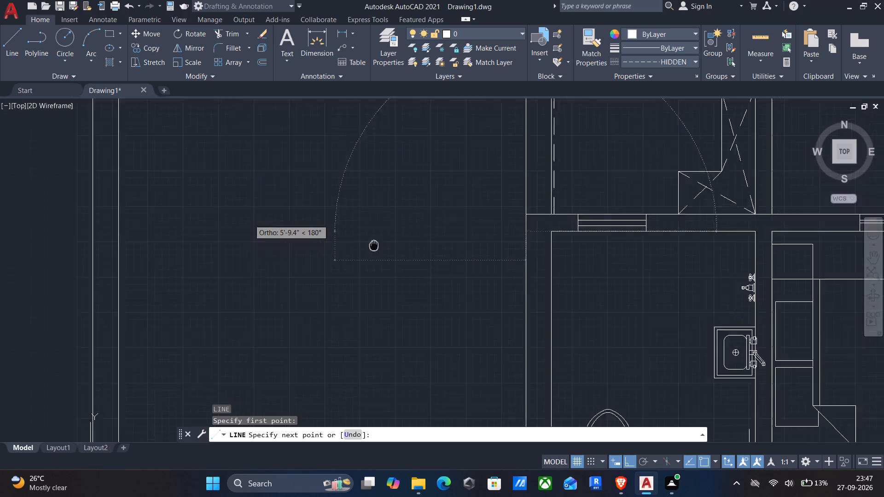
middle_drag(447, 253, 530, 257)
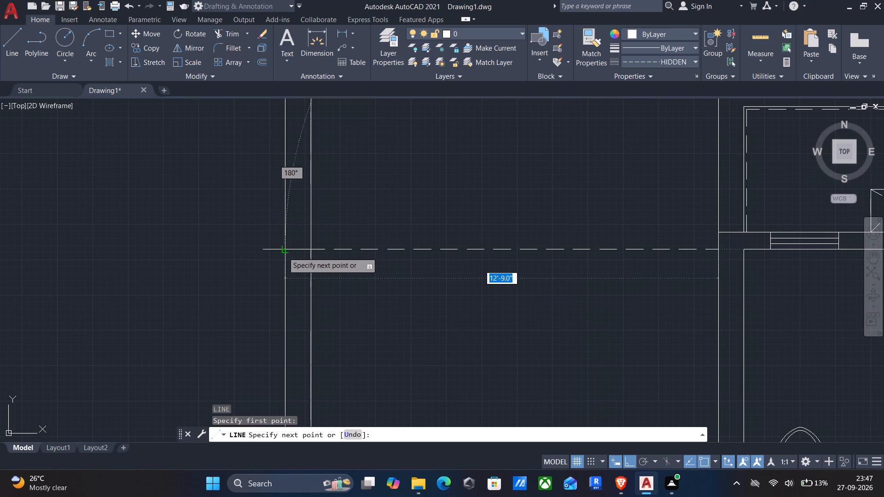
click(283, 252)
key(Return)
Set the current linetype to ByLayer.
click(655, 58)
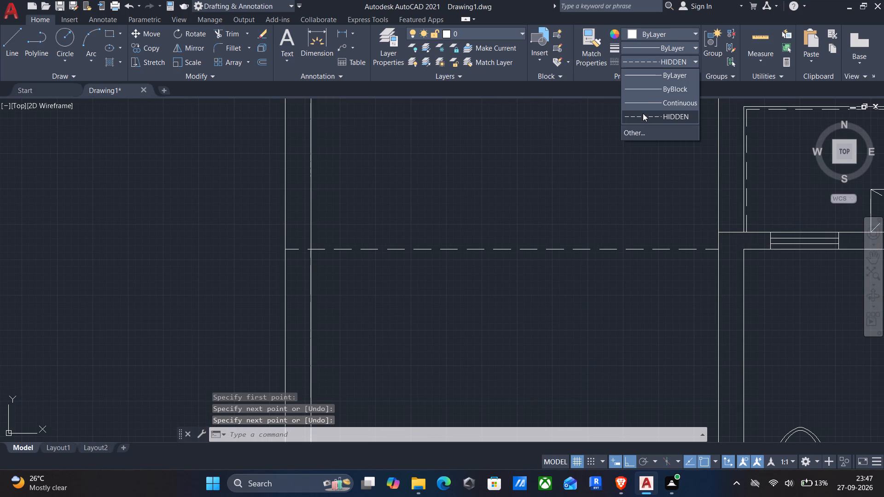
click(639, 72)
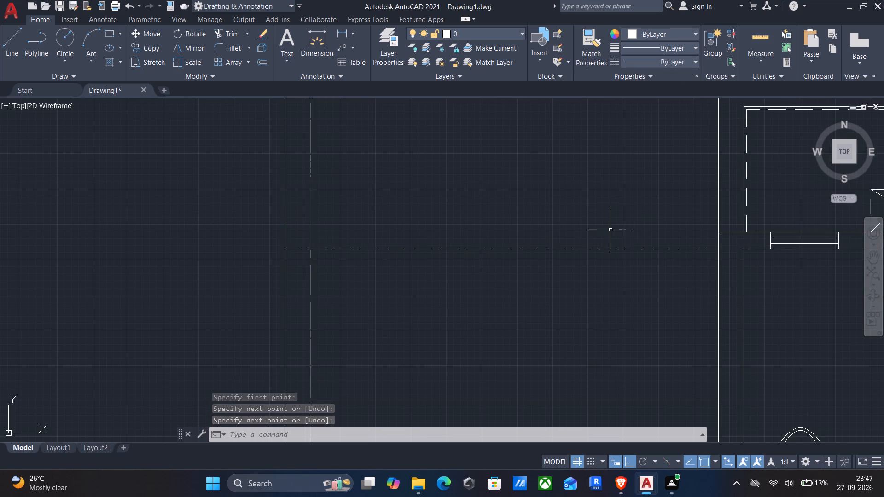
Offset the dashed horizontal line 9" upward to form the second face of the wall.
key(o)
key(Return)
drag(565, 280, 557, 246)
drag(535, 188, 535, 195)
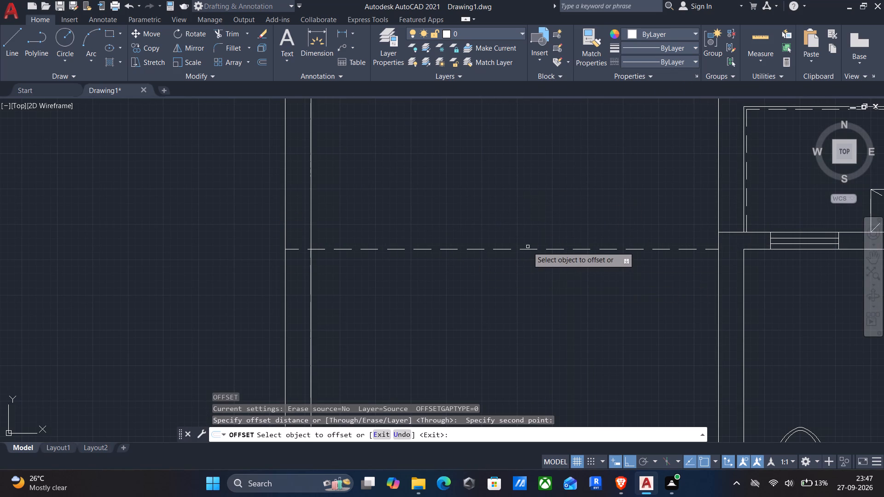
click(527, 251)
text(9")
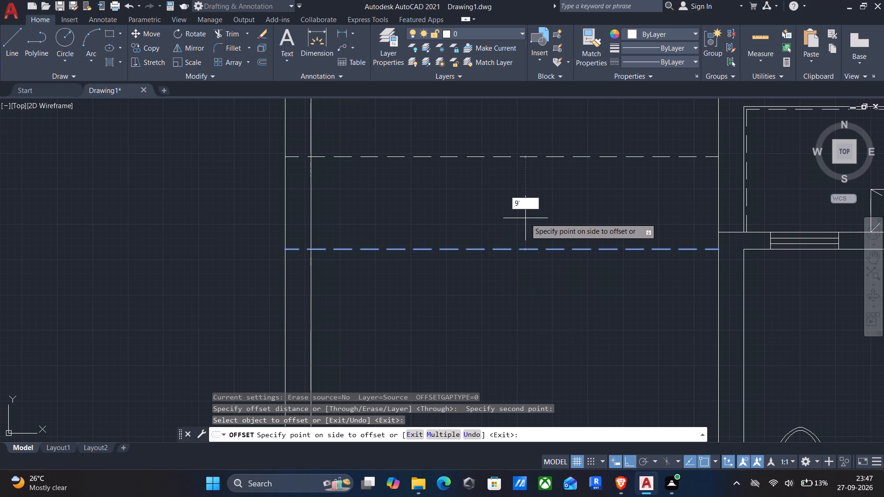
key(Return)
key(Return)
Match the properties of the inner detached vertical wall line onto the two dashed horizontal lines.
text(match)
key(Return)
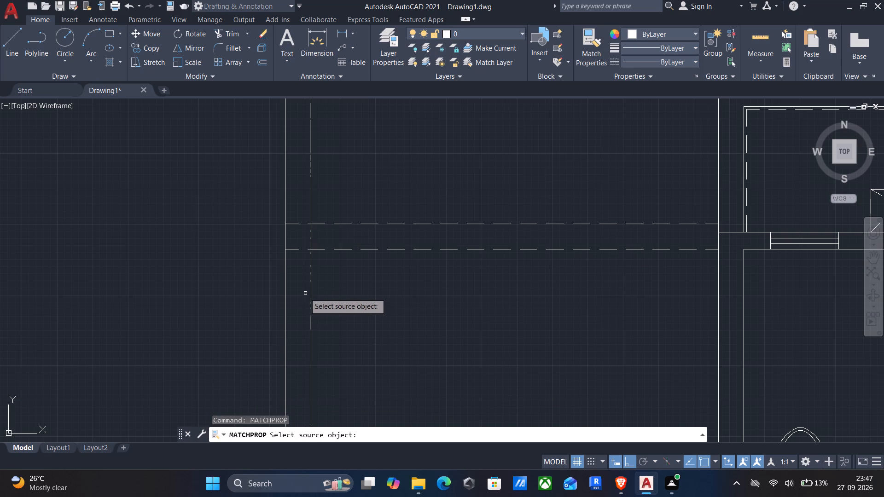
click(311, 317)
drag(462, 322, 462, 319)
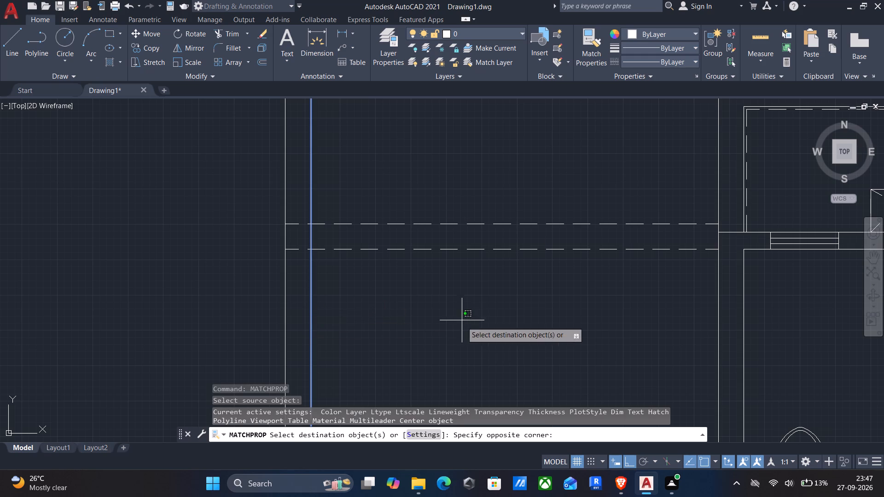
drag(462, 319, 463, 296)
drag(418, 116, 418, 134)
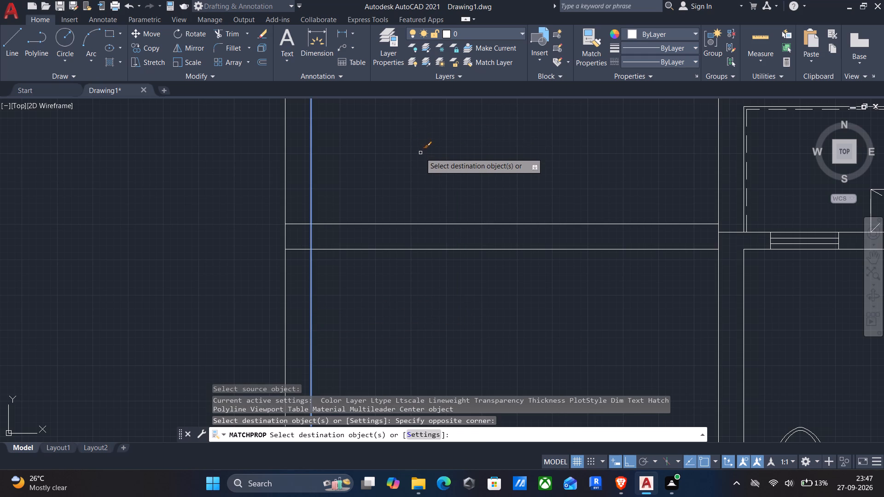
key(Escape)
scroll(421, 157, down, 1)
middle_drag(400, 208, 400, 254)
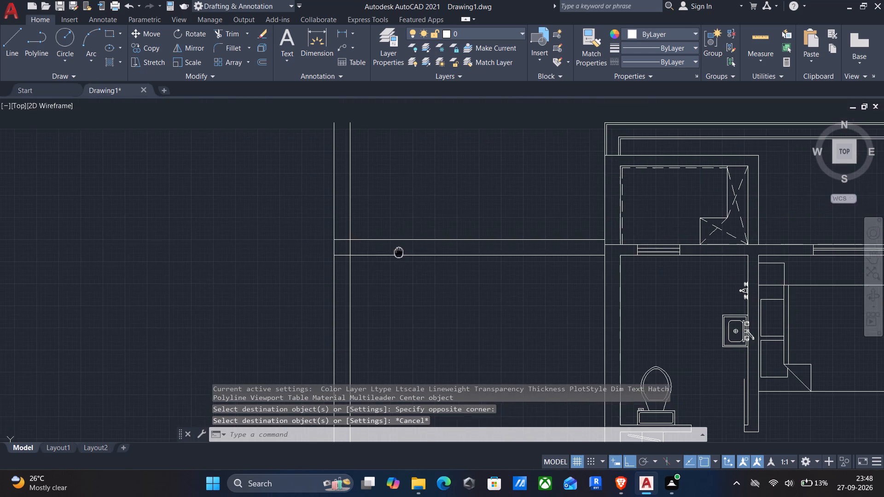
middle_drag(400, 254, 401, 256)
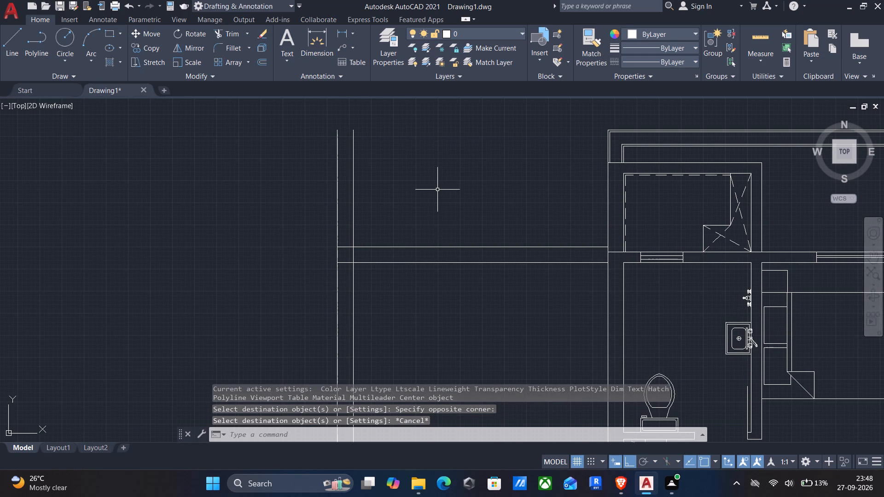
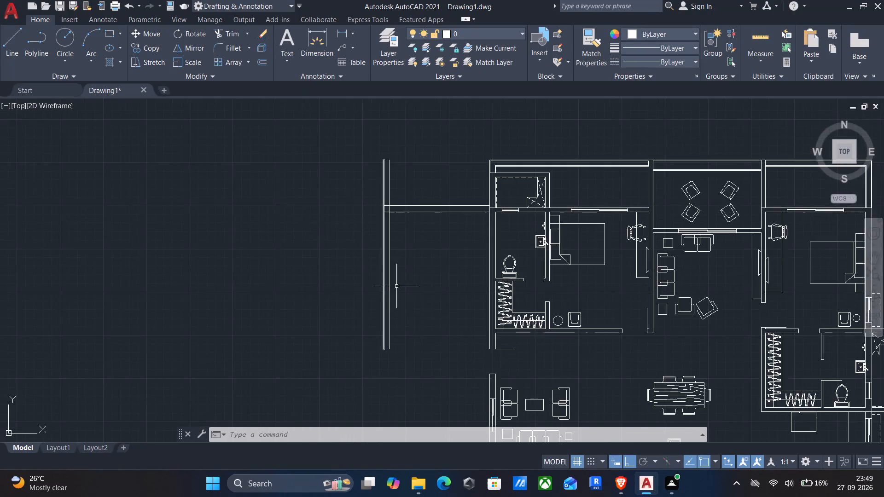
Draw a horizontal line about 19'-7" long westward from the inner corner where the lower-left bedroom's top wall meets the west outer wall.
middle_drag(401, 297, 441, 151)
middle_drag(494, 380, 478, 283)
middle_drag(488, 241, 465, 324)
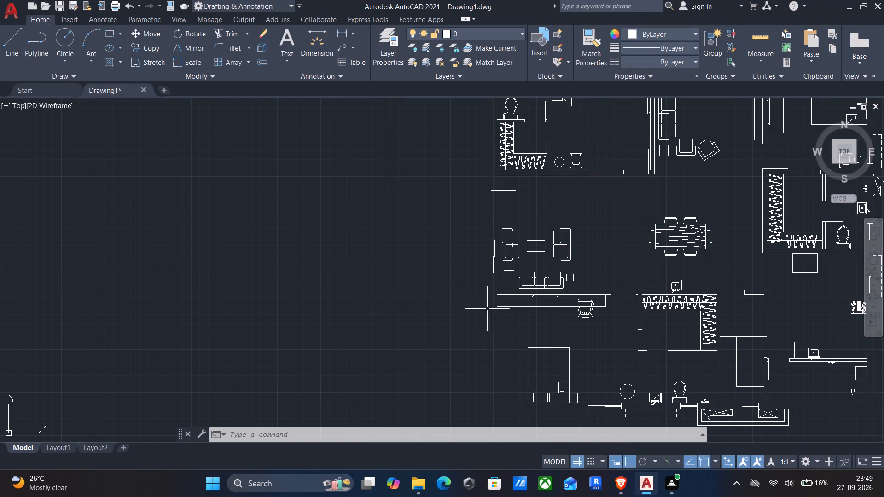
key(l)
key(Return)
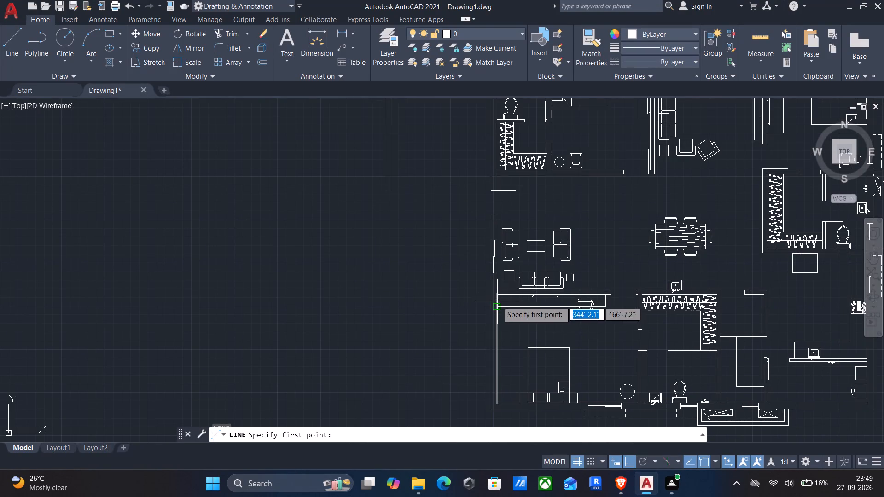
scroll(496, 302, up, 3)
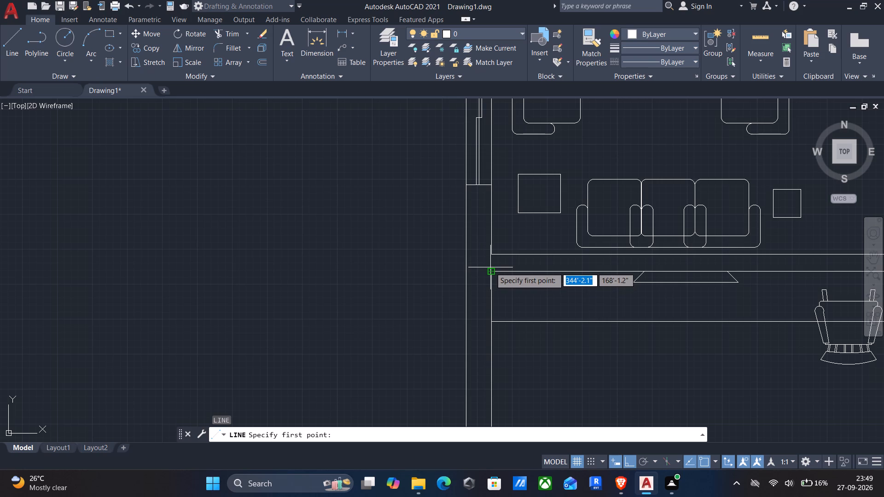
click(490, 270)
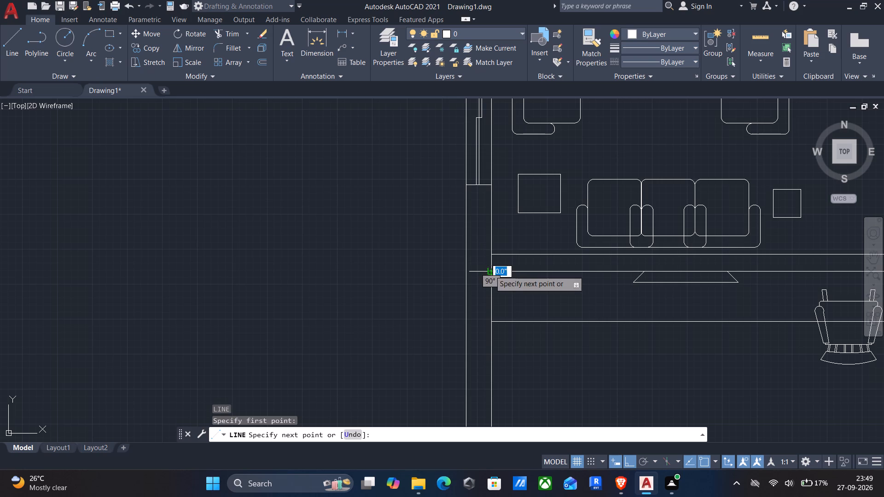
middle_drag(323, 272, 536, 298)
scroll(538, 297, down, 1)
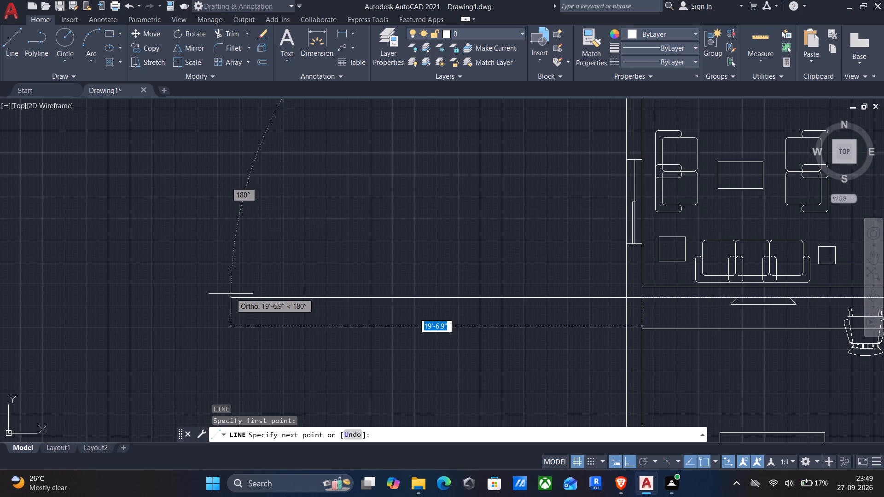
click(230, 294)
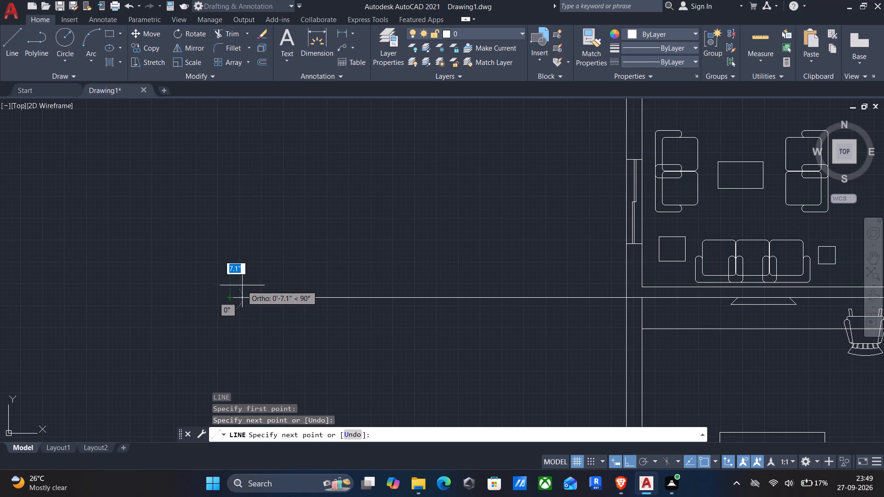
key(Return)
Offset the new horizontal line 3" downward.
key(o)
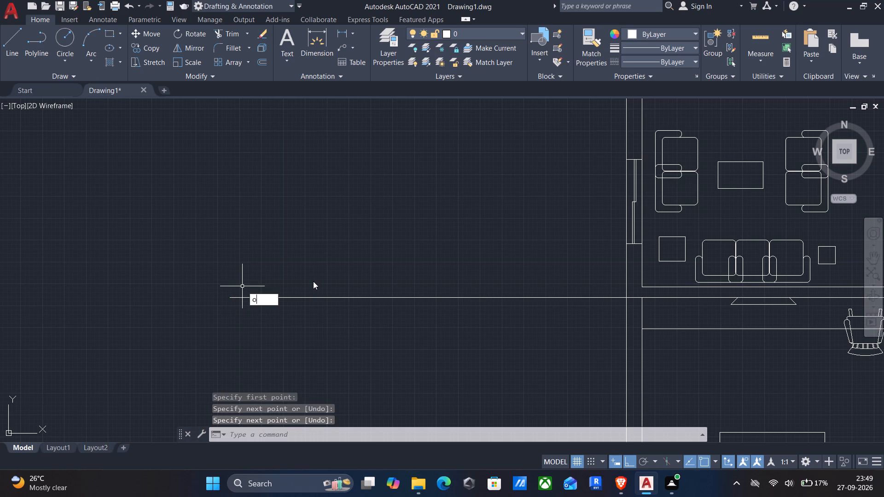
key(Return)
drag(349, 277, 344, 315)
drag(340, 338, 342, 330)
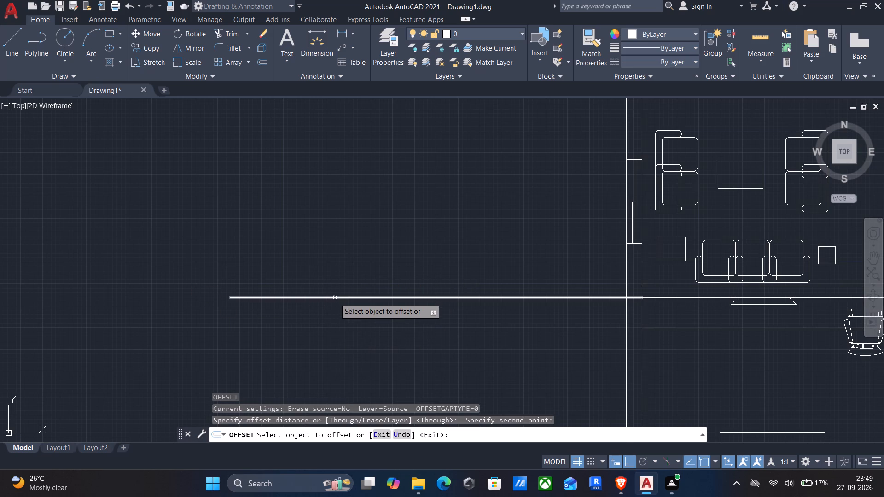
click(331, 298)
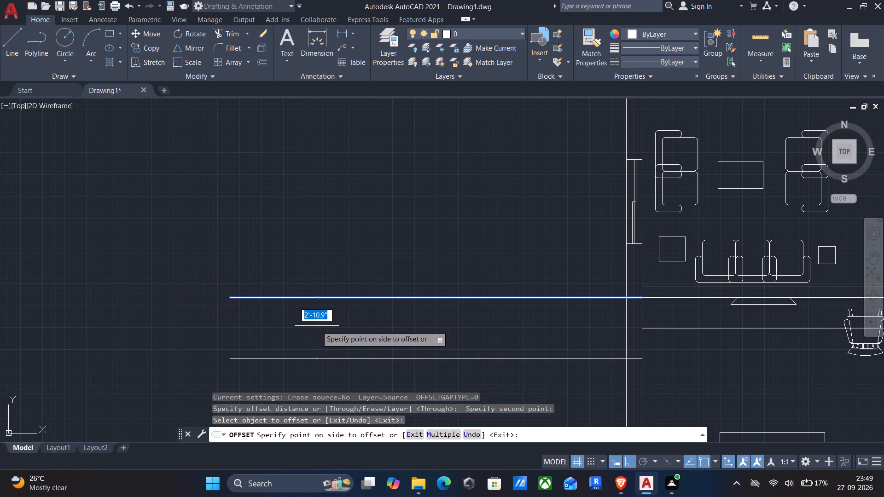
text(3")
key(Return)
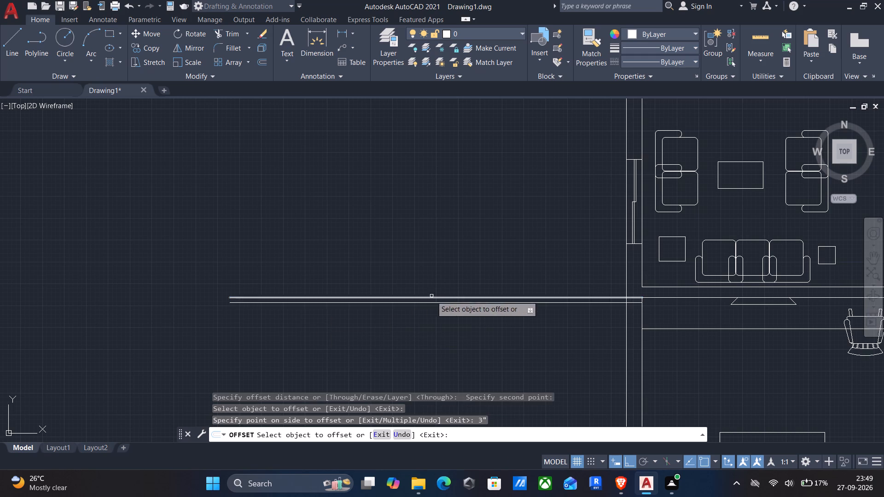
key(Return)
Delete the original horizontal line, keeping its offset copy.
click(433, 299)
key(Delete)
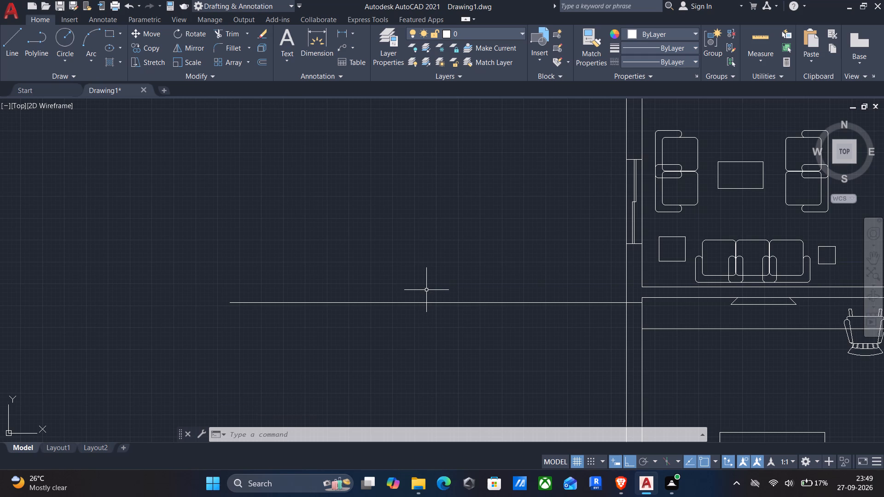
Offset the remaining horizontal line 9" upward to form the second face of the wall.
key(o)
key(Return)
drag(464, 324, 462, 295)
drag(449, 225, 431, 264)
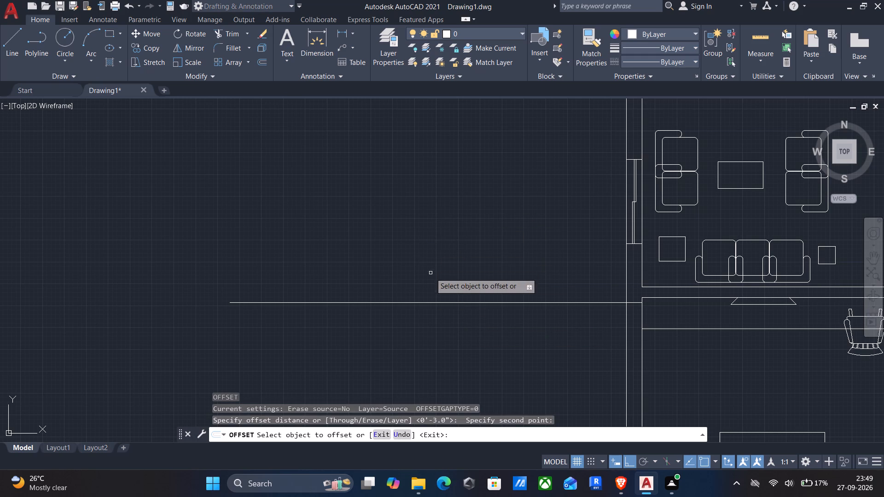
click(406, 301)
click(401, 303)
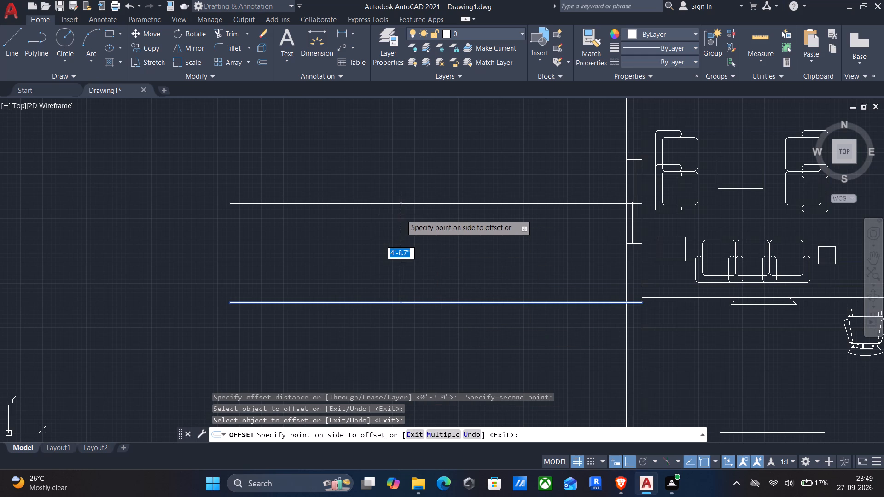
key(9)
key(shift+quotedbl)
key(Return)
Measure the thickness of the partition wall below the kitchen sink with Quick Measure.
scroll(473, 287, down, 1)
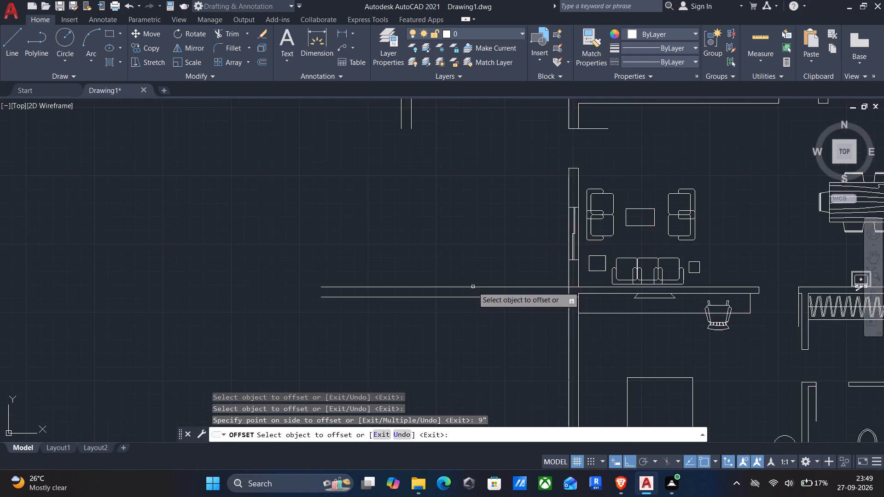
middle_drag(467, 288, 288, 237)
scroll(278, 235, down, 1)
middle_drag(332, 258, 254, 258)
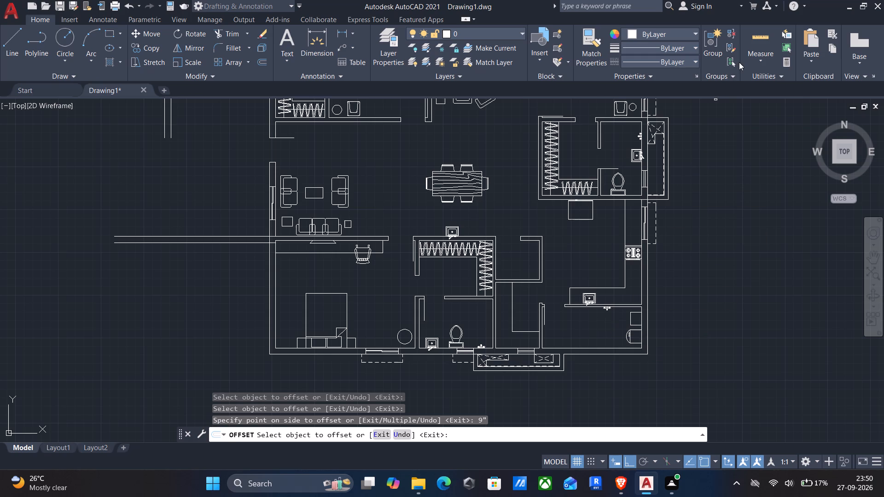
click(765, 33)
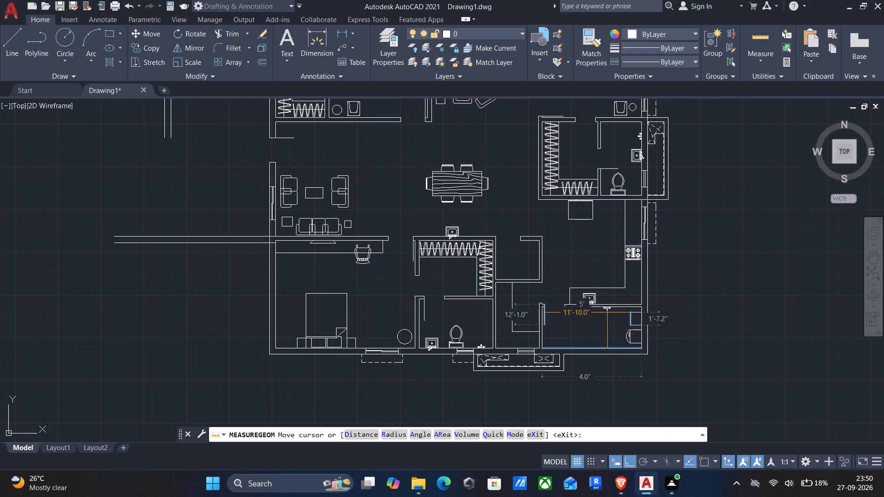
scroll(607, 312, up, 4)
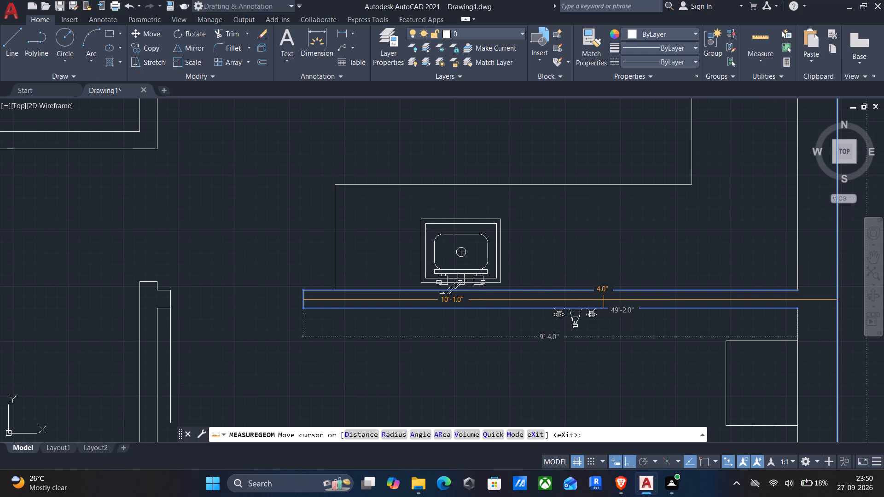
key(Escape)
Trim the portions of the two new horizontal wall lines that cross the thickness of the west outer wall.
scroll(598, 298, down, 1)
middle_drag(579, 303, 628, 263)
scroll(641, 251, down, 1)
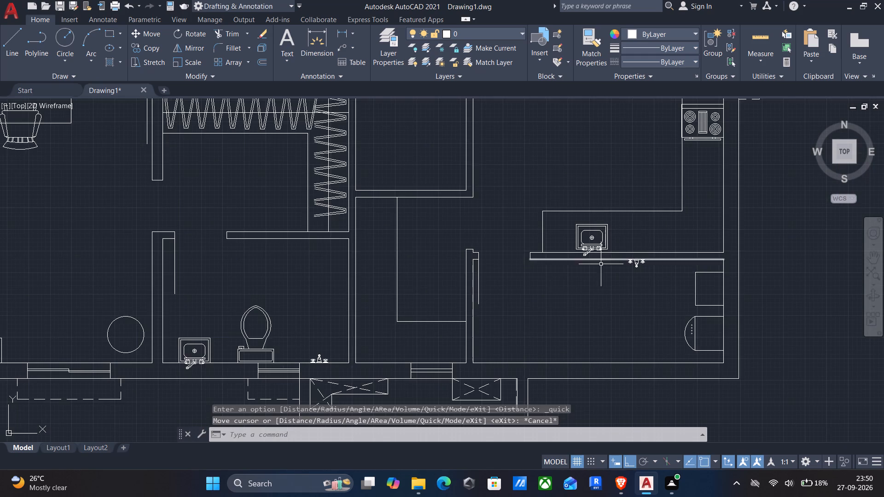
middle_drag(540, 306, 639, 296)
scroll(635, 297, down, 2)
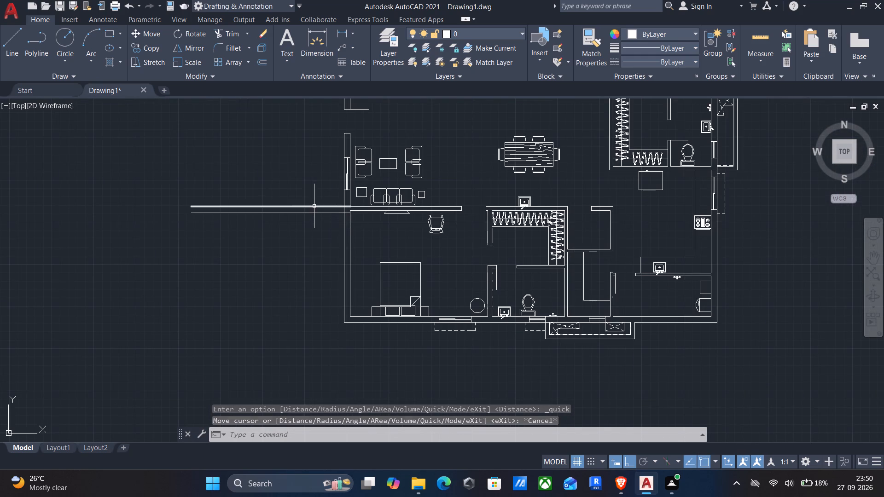
text(tr)
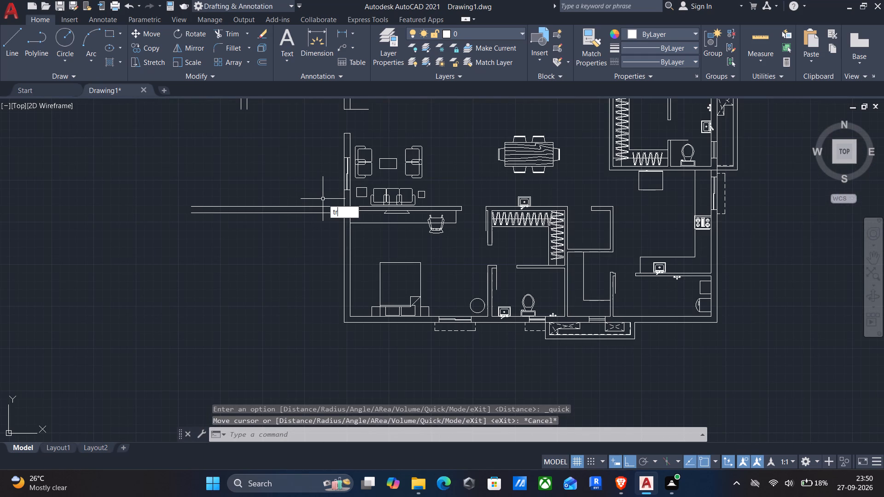
key(Return)
scroll(341, 207, up, 3)
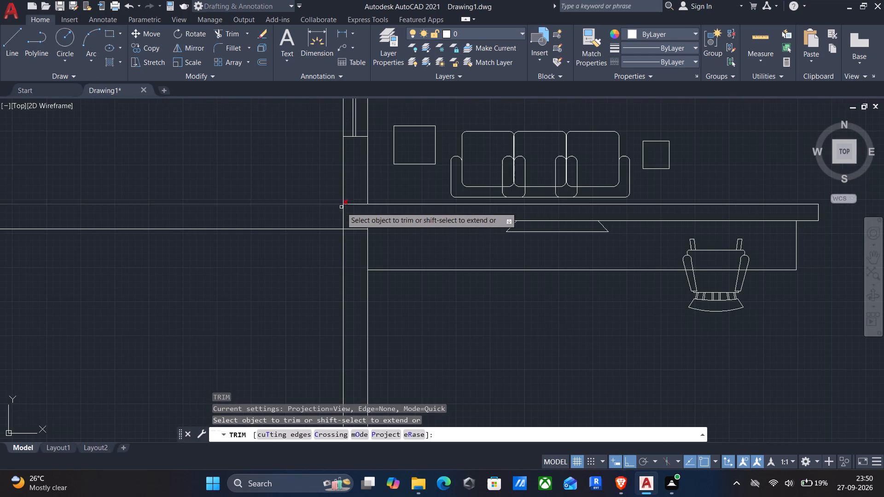
drag(356, 197, 357, 238)
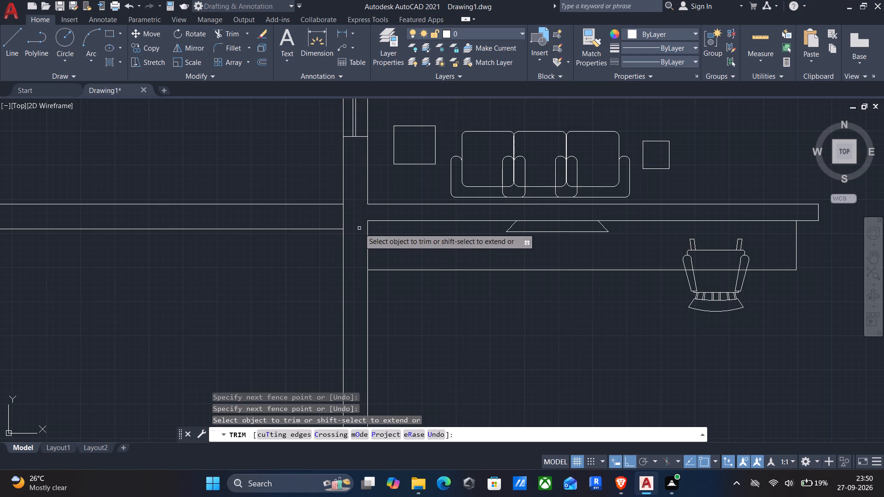
scroll(312, 220, down, 2)
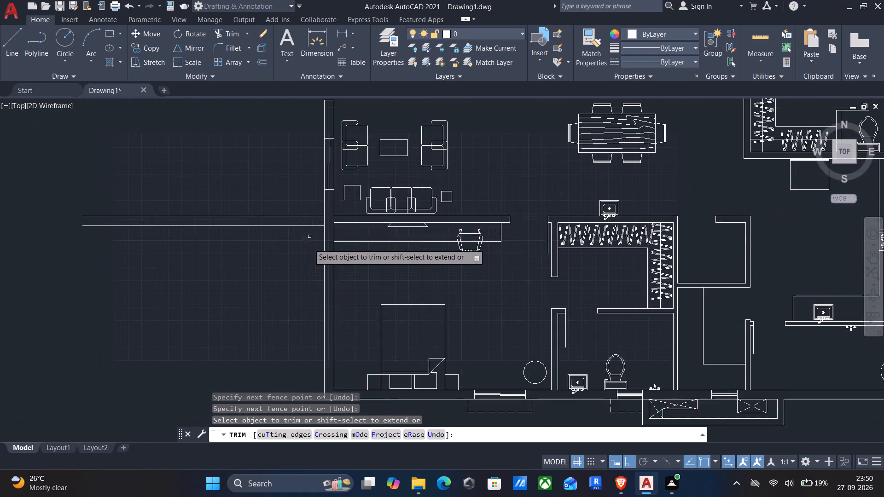
middle_drag(302, 275, 358, 280)
key(Escape)
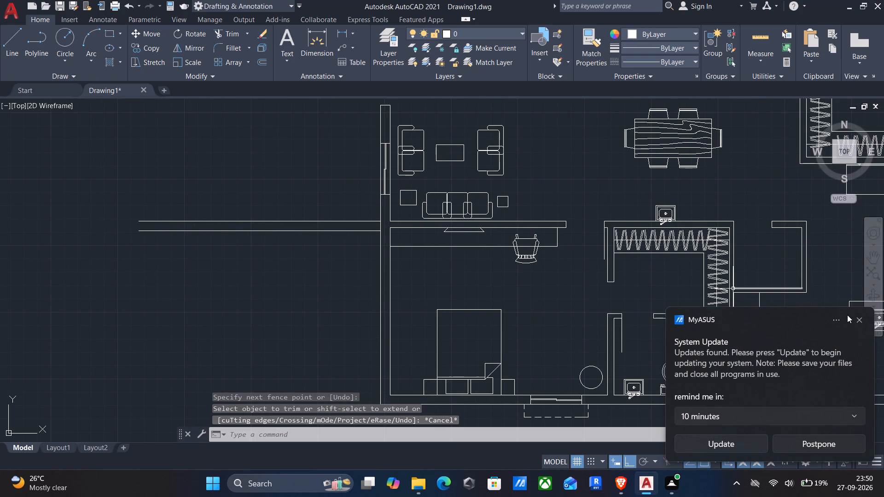
Dismiss the MyASUS system update notification.
click(858, 318)
Offset the upper line of the new lower wall pair 5' upward.
scroll(324, 224, down, 1)
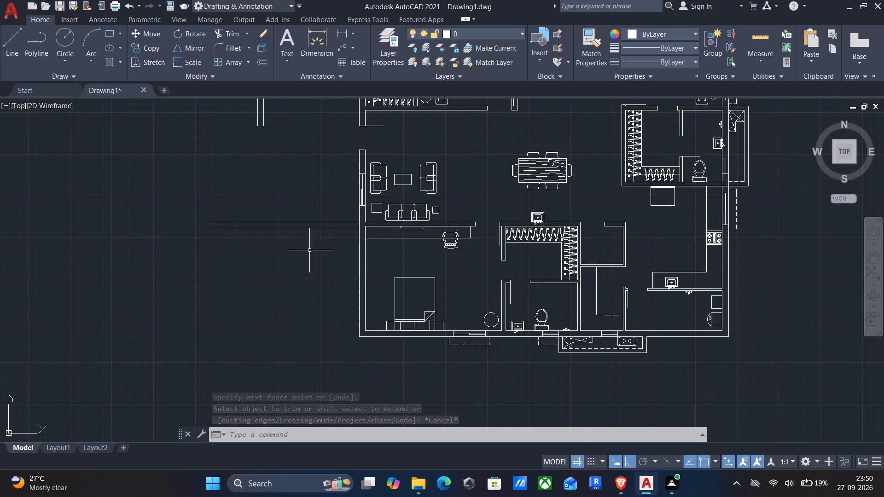
middle_drag(315, 271, 350, 304)
middle_drag(318, 220, 353, 284)
scroll(352, 283, down, 1)
middle_drag(350, 267, 354, 269)
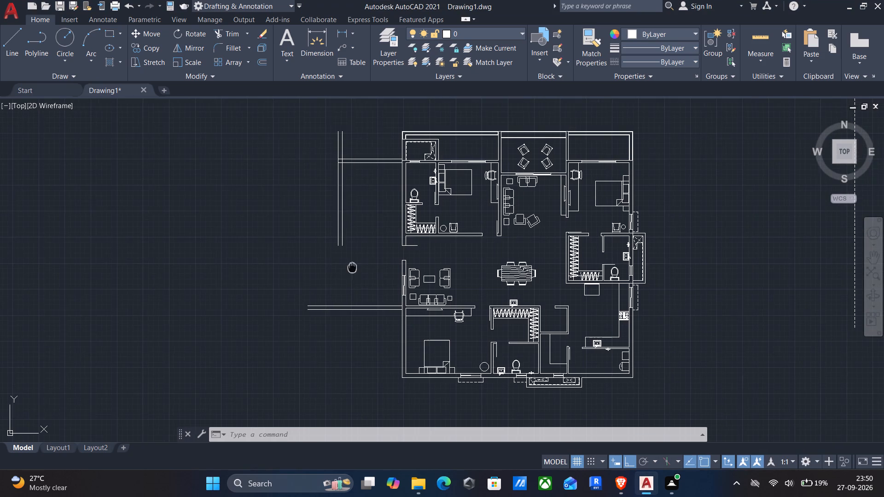
middle_drag(354, 269, 369, 280)
key(o)
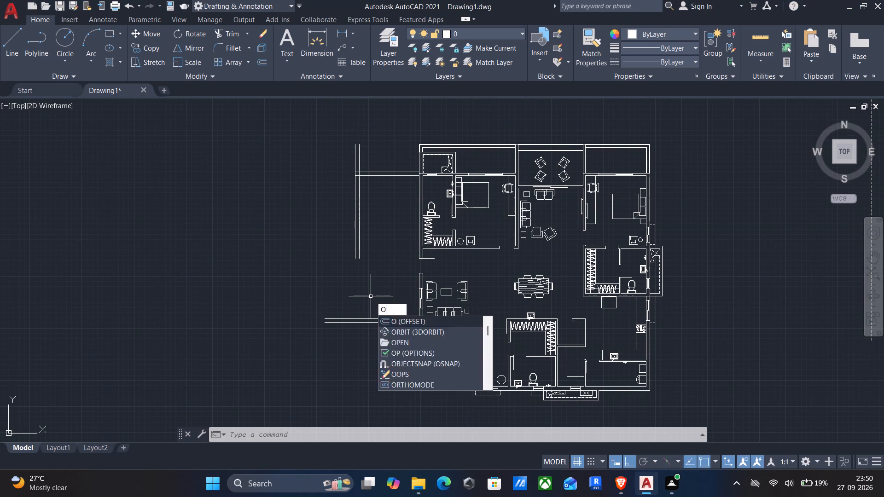
key(Return)
click(383, 321)
click(390, 274)
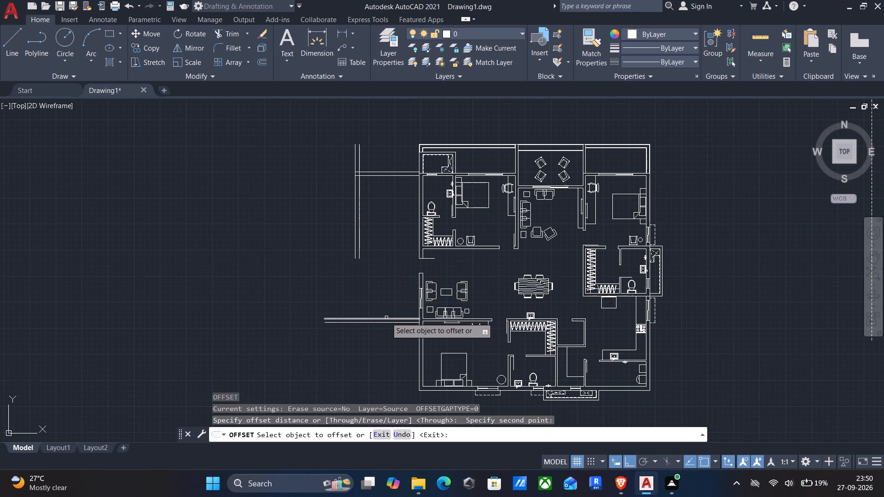
click(386, 318)
text(4')
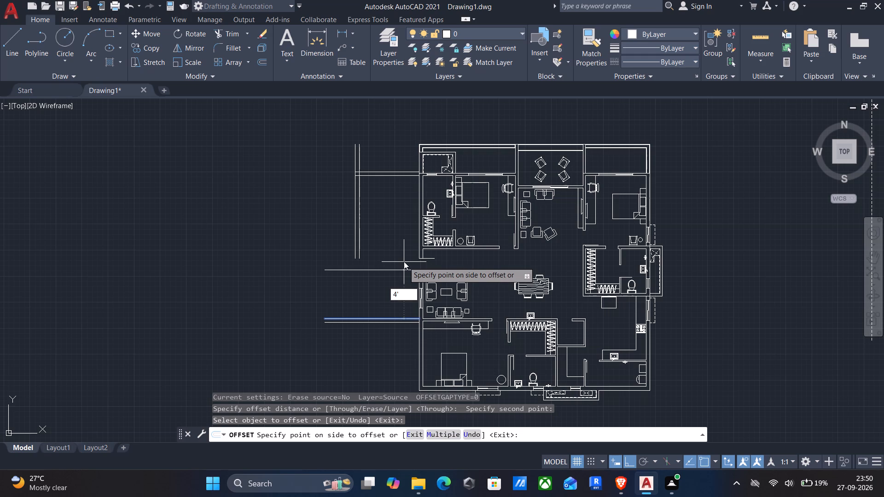
key(BackSpace)
key(BackSpace)
text(5')
key(Return)
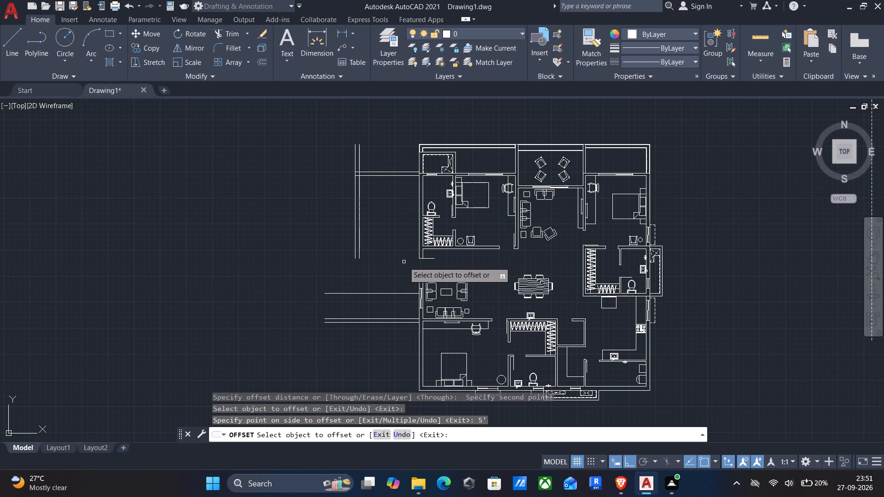
Offset the new horizontal line 4" upward to form a partition wall.
click(370, 294)
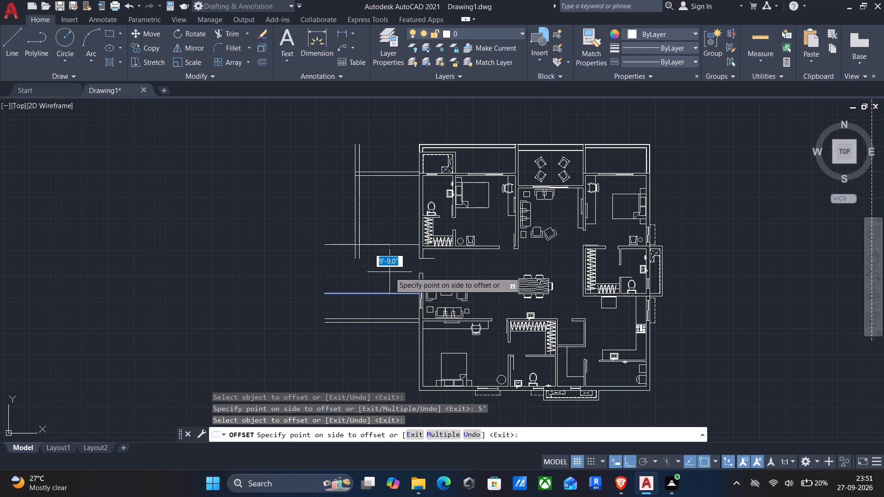
key(4)
key(shift+quotedbl)
key(Return)
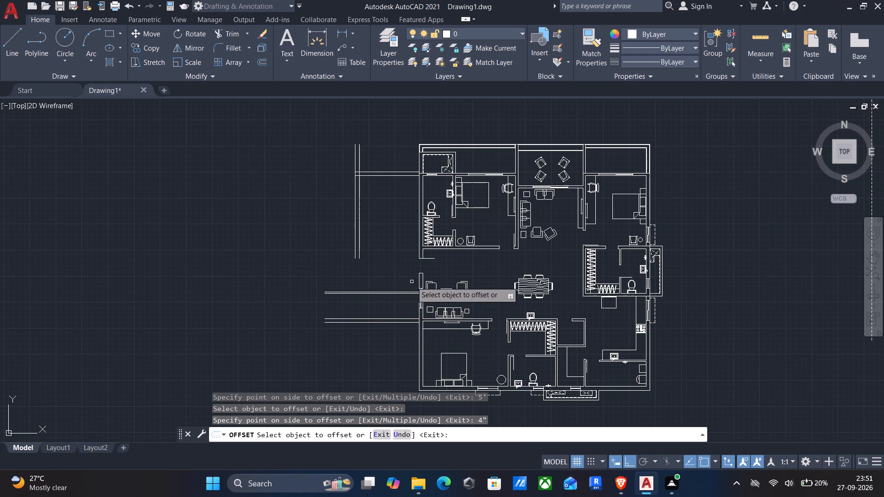
Offset the upper line of the 4" partition wall 12'1" upward.
drag(401, 291, 390, 290)
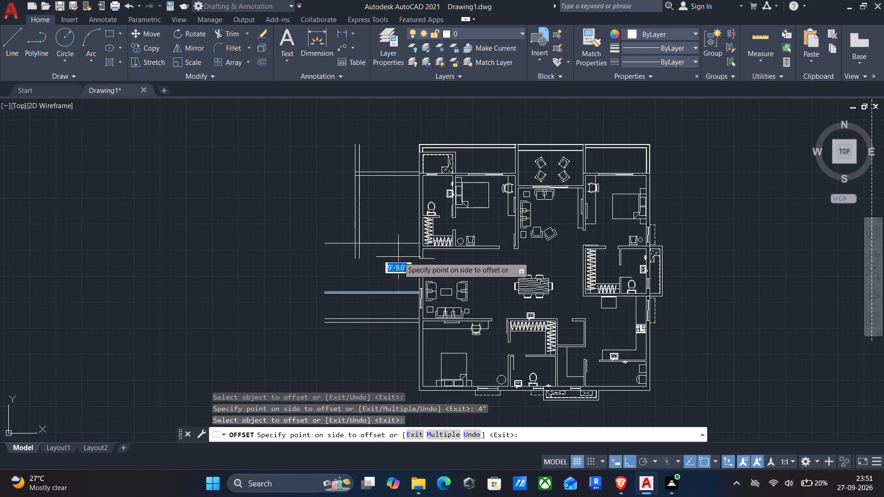
text(12'1")
key(Return)
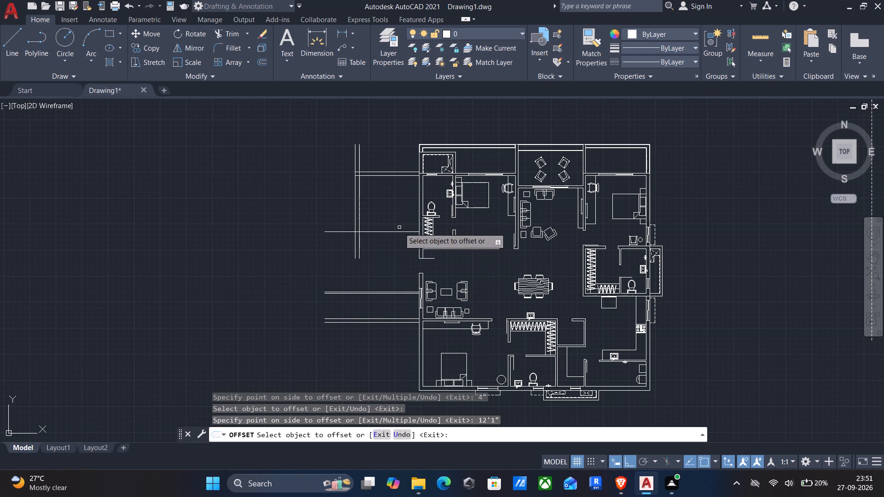
Offset the horizontal line placed 12'1" above the partition wall 6" upward to form a wall pair.
click(393, 231)
text(6")
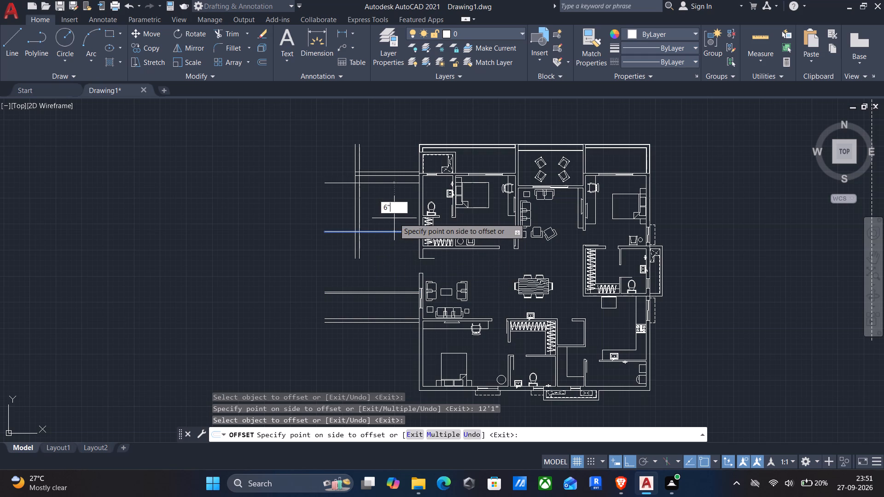
key(Return)
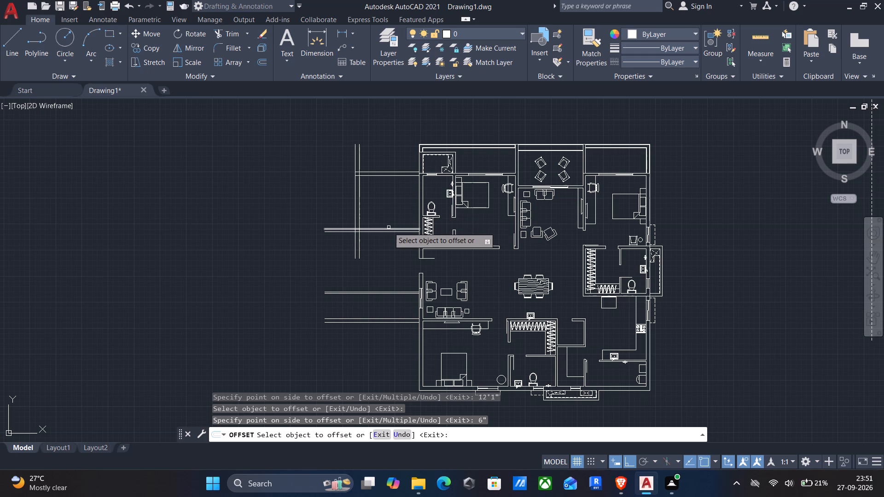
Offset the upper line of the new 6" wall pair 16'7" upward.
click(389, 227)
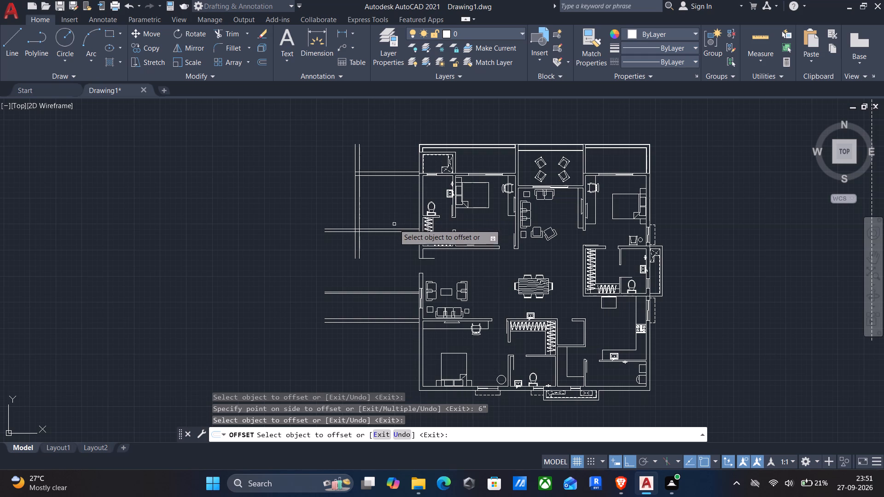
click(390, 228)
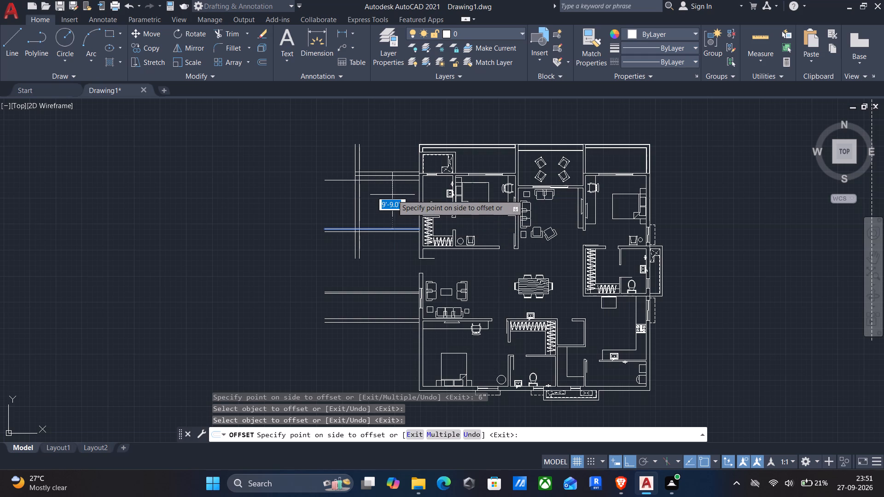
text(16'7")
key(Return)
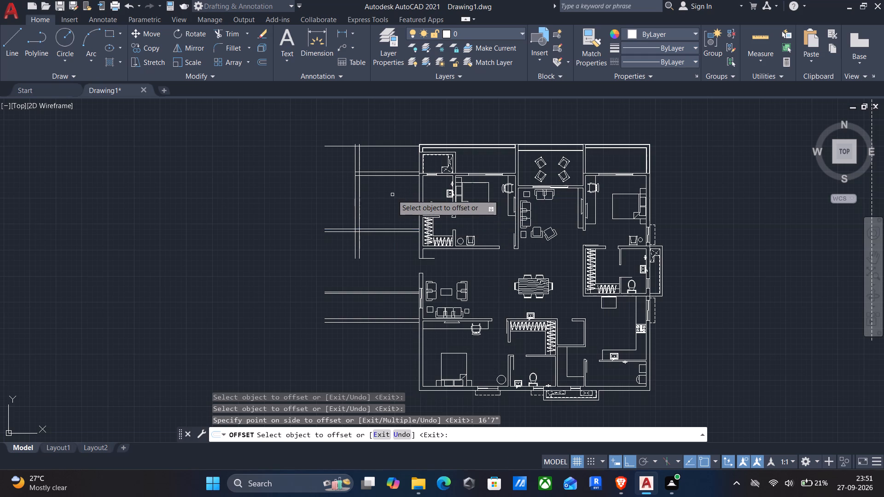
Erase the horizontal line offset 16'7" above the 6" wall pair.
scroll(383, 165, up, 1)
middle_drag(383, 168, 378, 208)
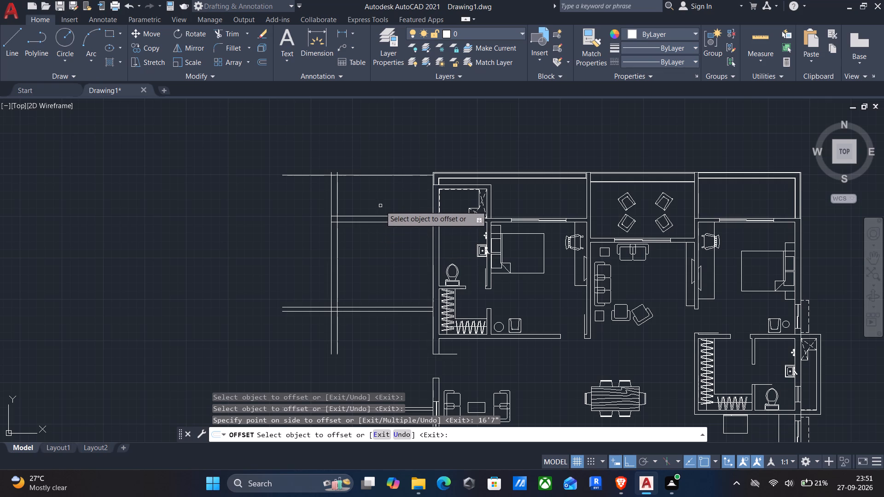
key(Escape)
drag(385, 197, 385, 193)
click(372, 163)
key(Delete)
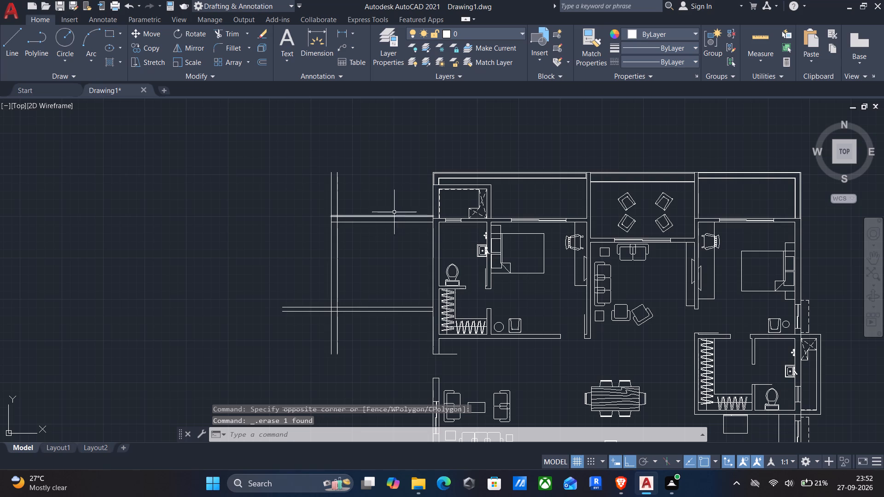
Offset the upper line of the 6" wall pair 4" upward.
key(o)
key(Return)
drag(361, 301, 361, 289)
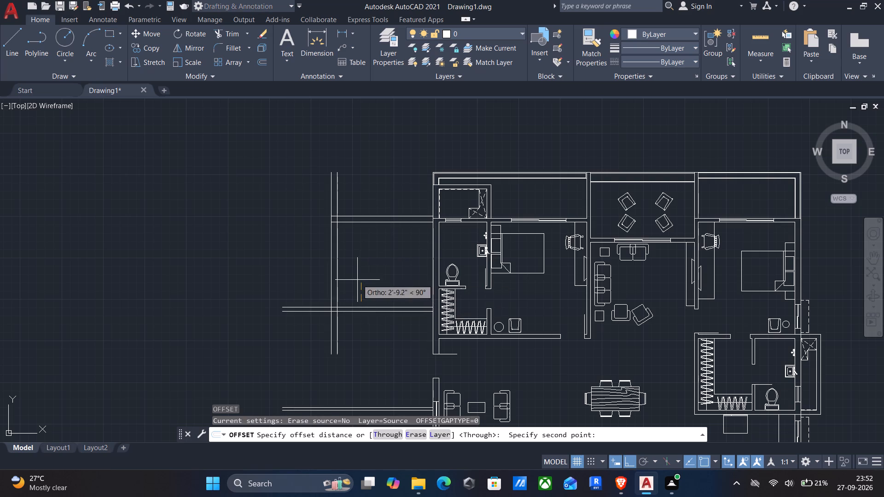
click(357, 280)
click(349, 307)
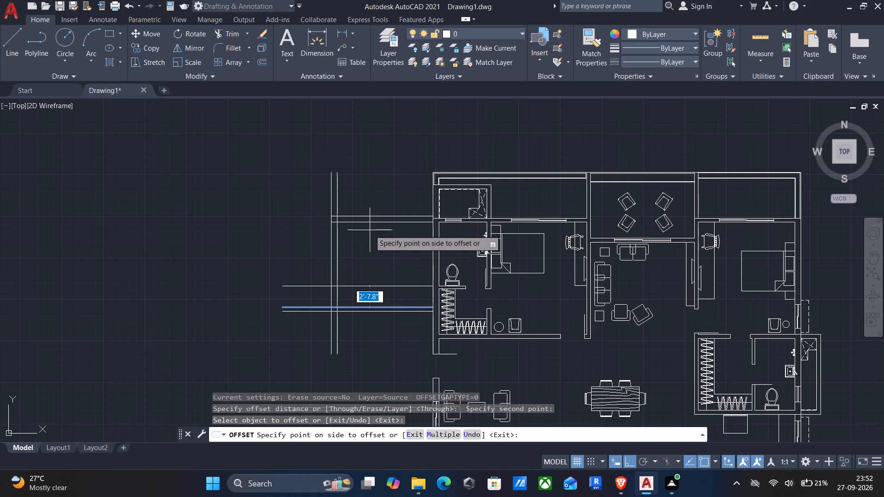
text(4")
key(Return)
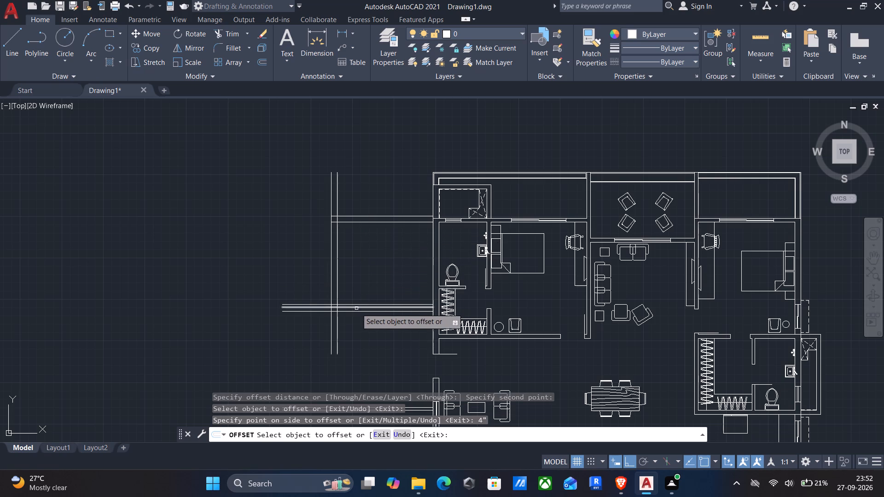
Offset the upper line of the 6" wall pair, the middle of the three close lines, 4' upward.
scroll(359, 309, up, 1)
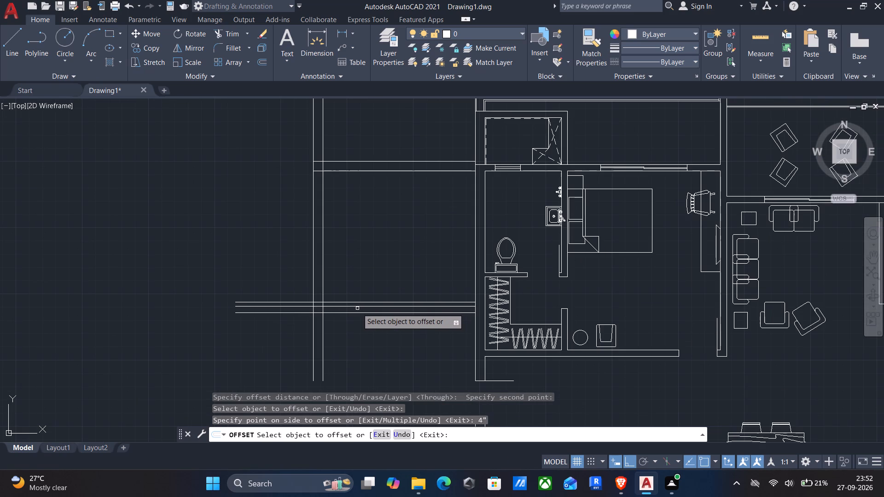
click(355, 306)
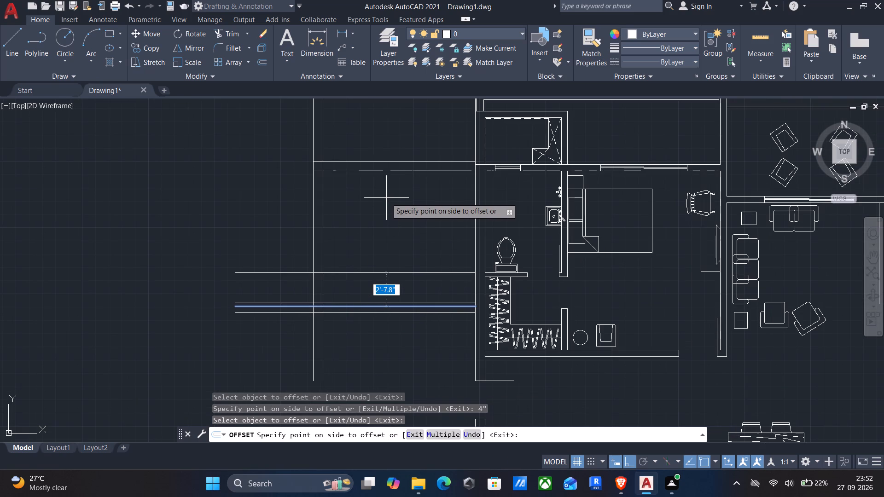
scroll(387, 198, down, 1)
middle_drag(387, 198, 419, 132)
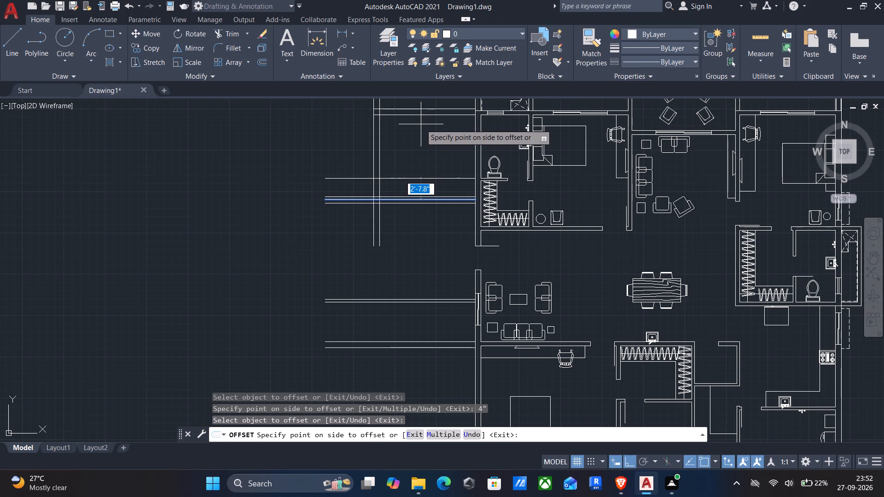
text(4')
key(Return)
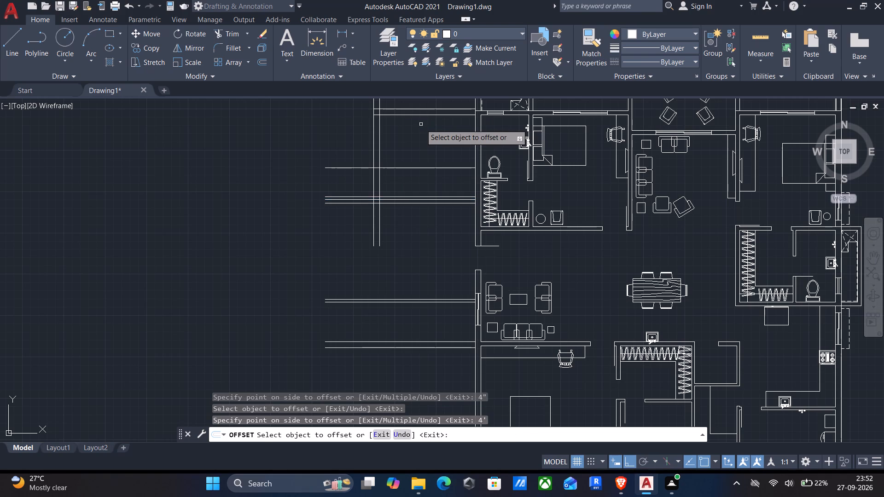
Offset the new horizontal line 6" upward to form another wall pair.
click(414, 167)
key(6)
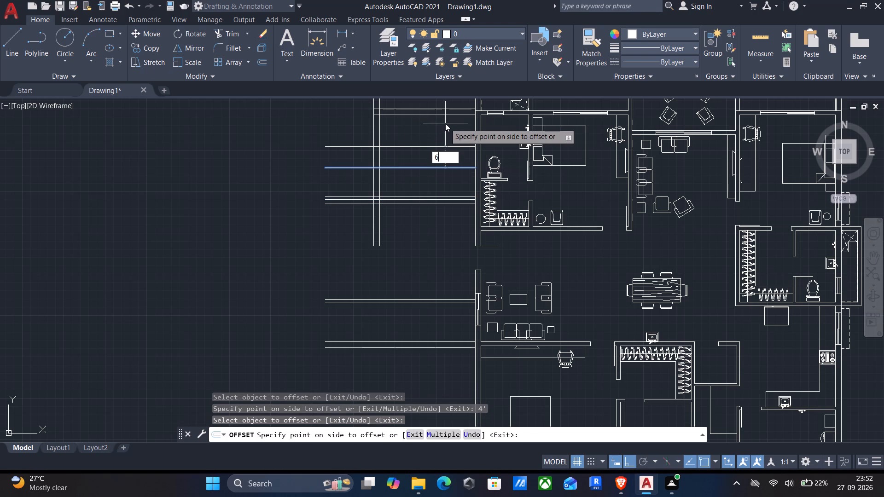
key(shift+quotedbl)
key(Return)
Offset the upper line of the second 6" wall pair 16'7" upward.
middle_drag(427, 157, 417, 209)
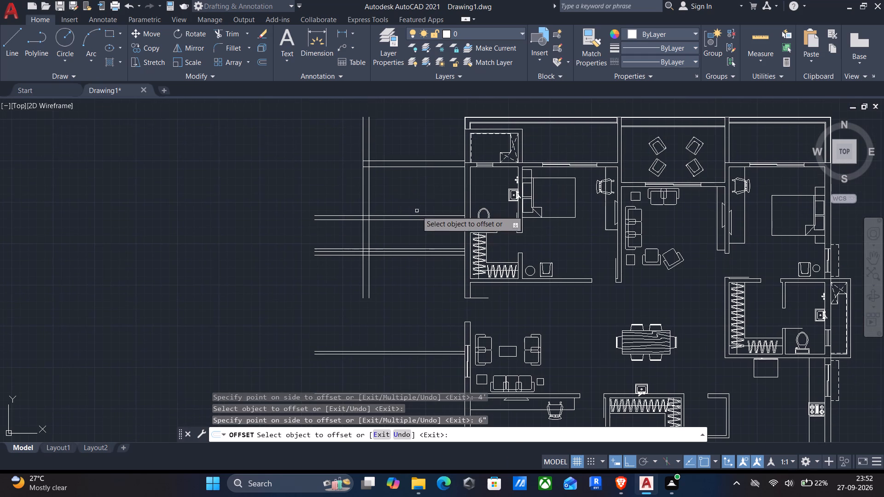
click(415, 215)
text(16')
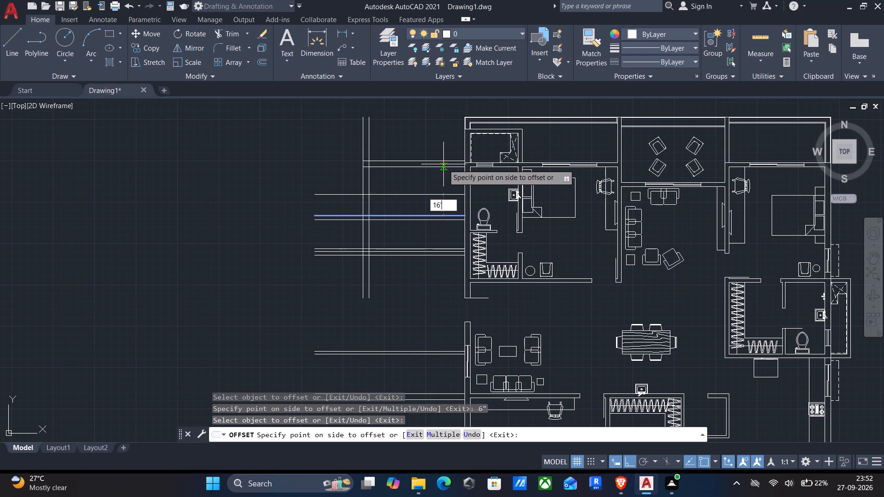
key(7)
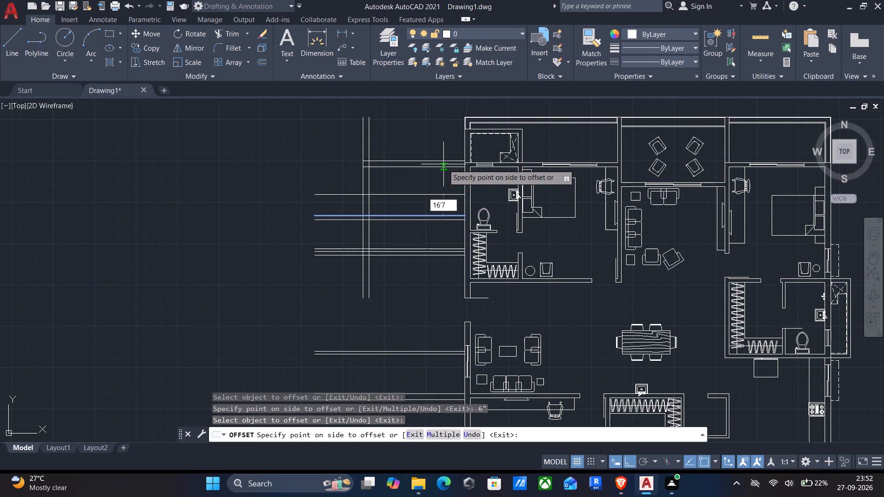
key(shift+quotedbl)
key(Return)
Offset the topmost horizontal line 6" upward to form a wall pair north of the existing plan.
middle_drag(442, 180, 436, 220)
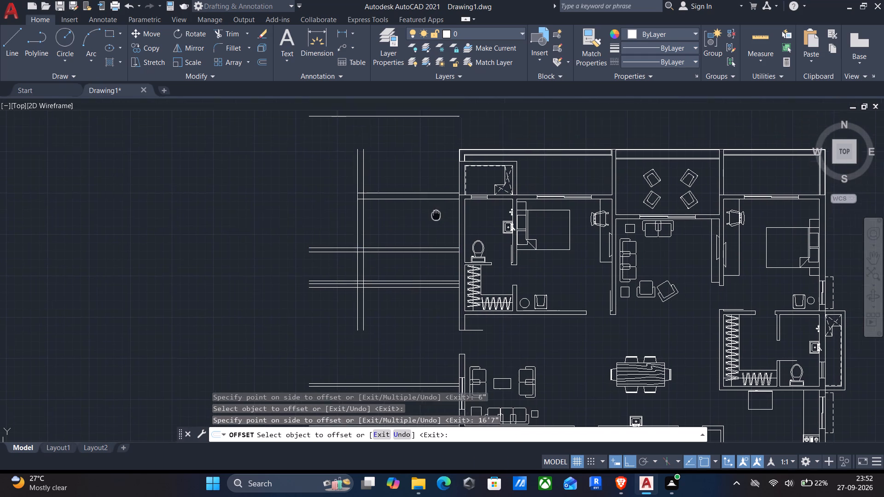
middle_drag(436, 220, 436, 228)
scroll(436, 228, down, 1)
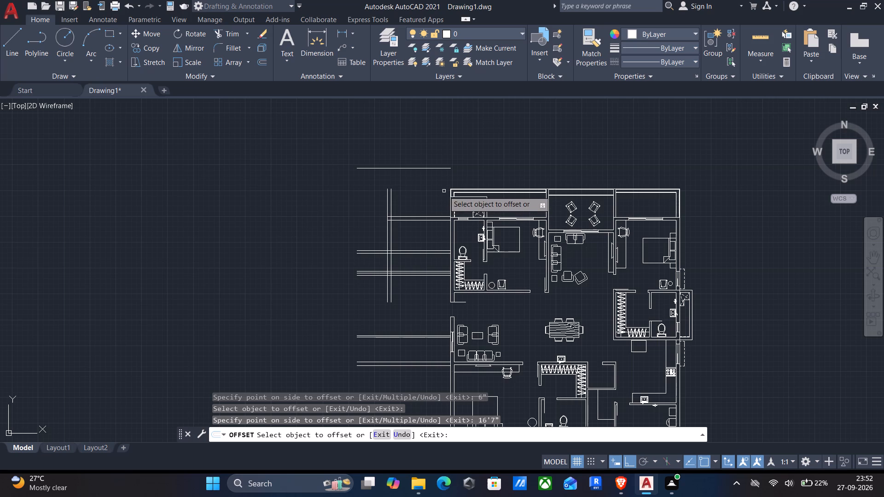
click(428, 168)
text(6")
key(Return)
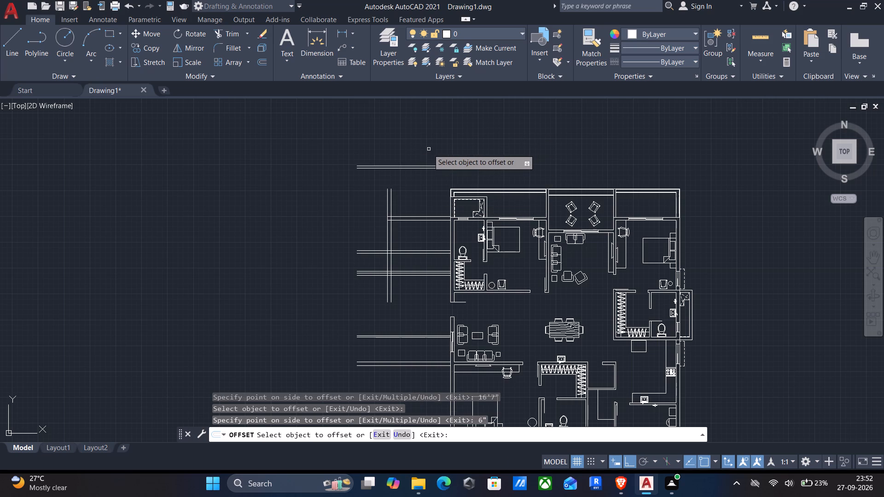
Offset the upper line of the northern 6" wall pair 5' upward.
drag(417, 165, 418, 160)
text(9')
key(BackSpace)
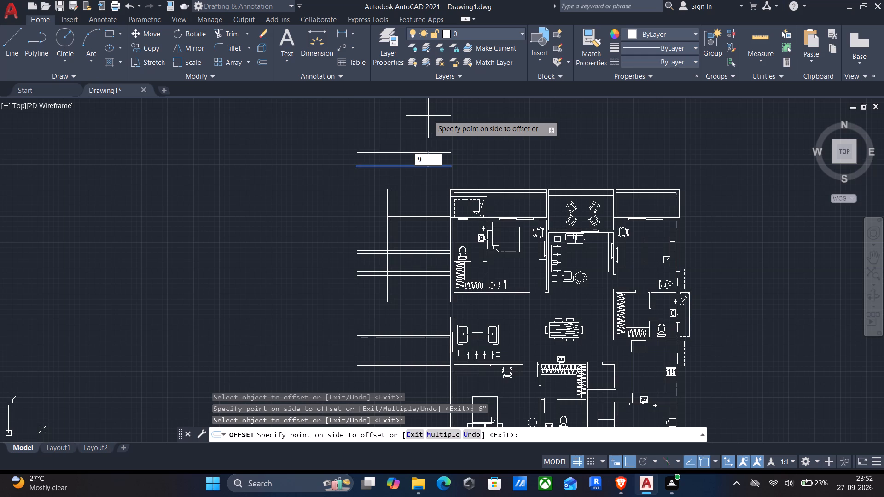
key(BackSpace)
key(BackSpace)
text(5')
key(Return)
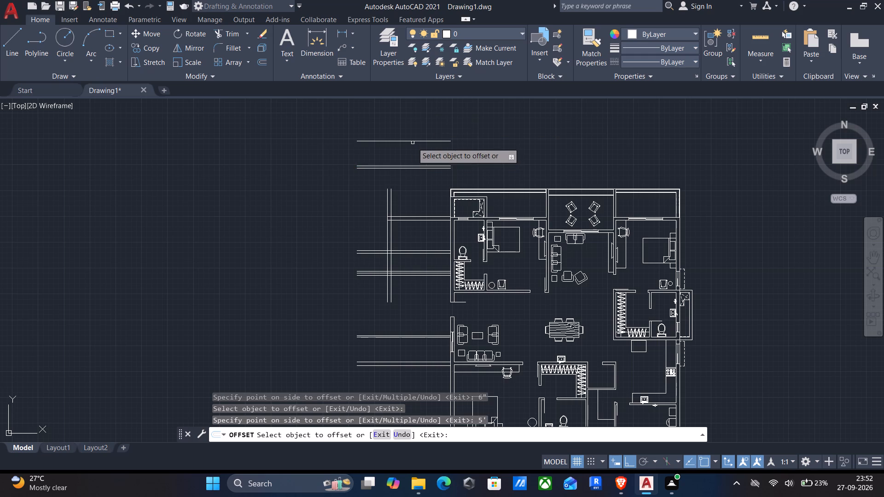
Offset the new topmost horizontal line 9" upward to form the outer wall, and end the Offset command.
click(413, 143)
text(9")
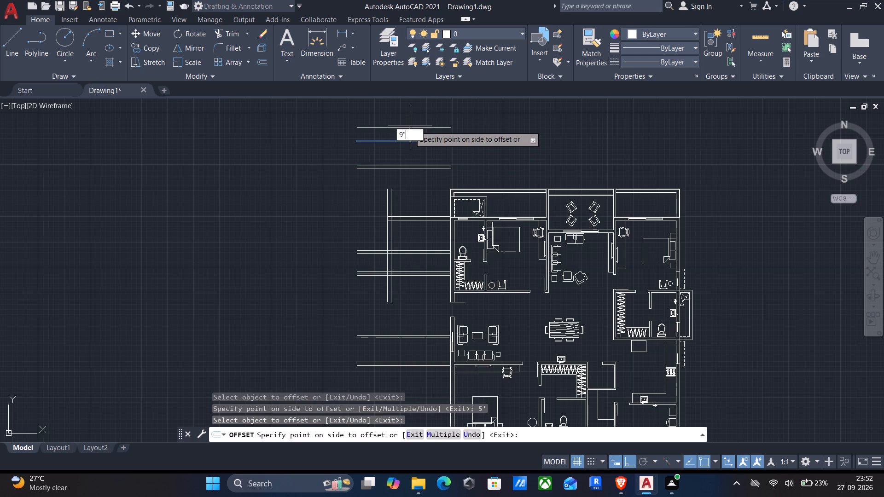
key(Return)
middle_drag(408, 164, 430, 127)
middle_drag(434, 150, 444, 137)
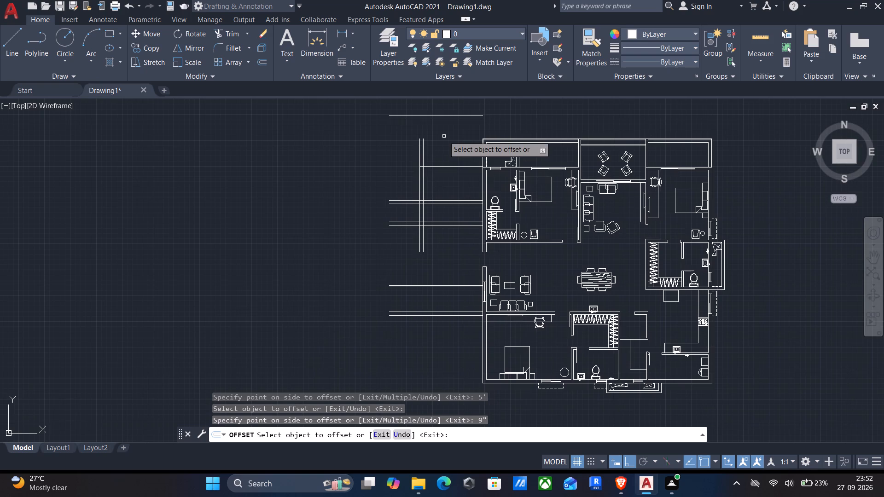
middle_drag(444, 146, 458, 203)
middle_drag(404, 192, 424, 162)
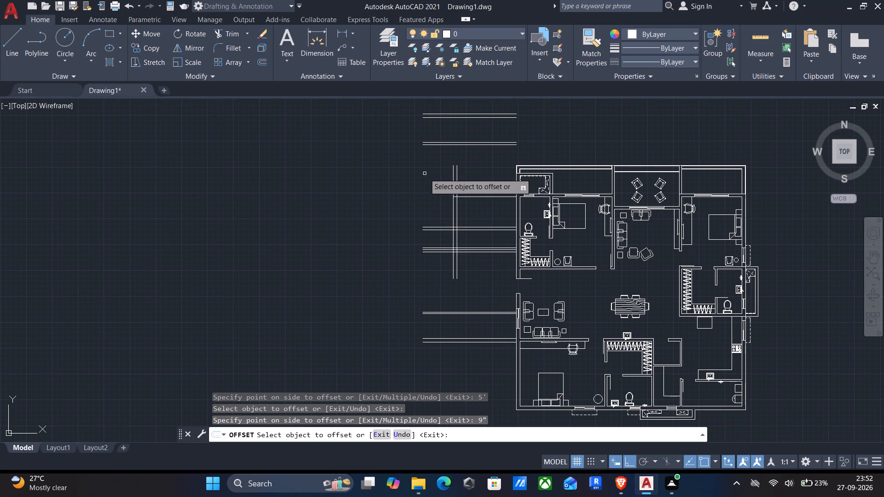
middle_drag(437, 206, 437, 206)
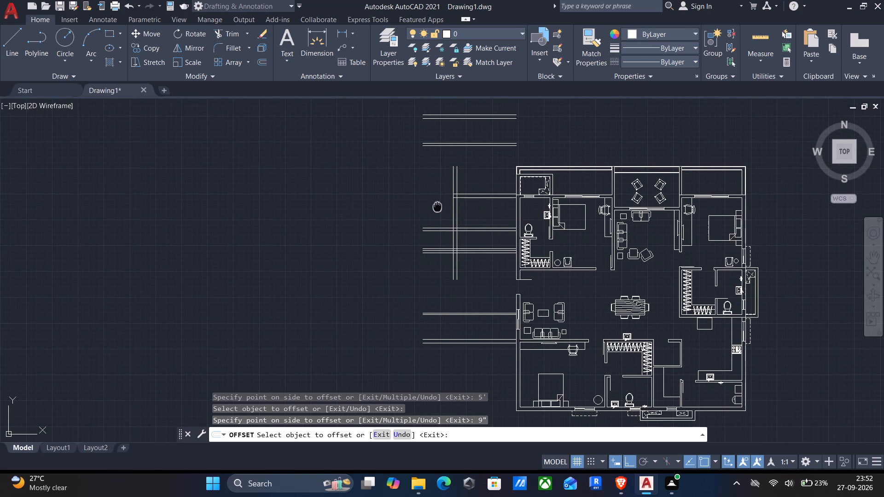
middle_drag(437, 206, 449, 180)
key(Return)
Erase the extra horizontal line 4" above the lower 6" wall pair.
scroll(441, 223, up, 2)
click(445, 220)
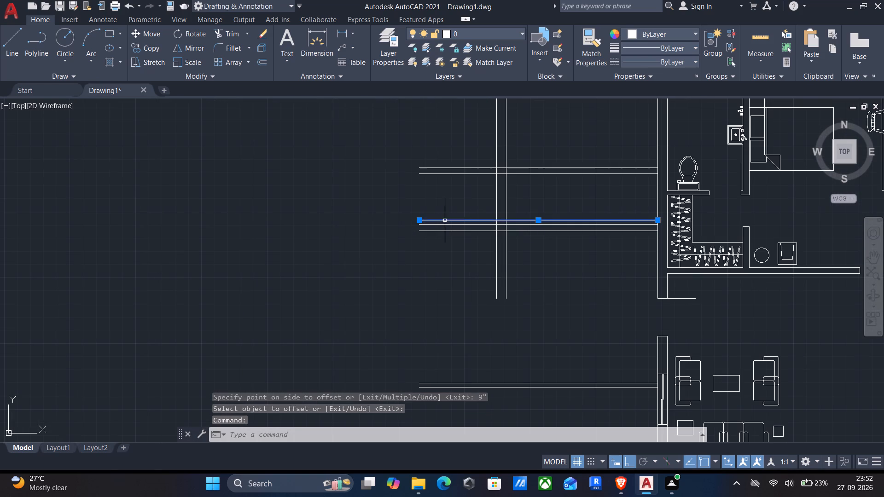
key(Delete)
Extend both lines of the new vertical wall south to the bottom line of the lowest horizontal wall pair.
scroll(502, 239, down, 1)
middle_drag(500, 243, 480, 286)
scroll(480, 286, down, 1)
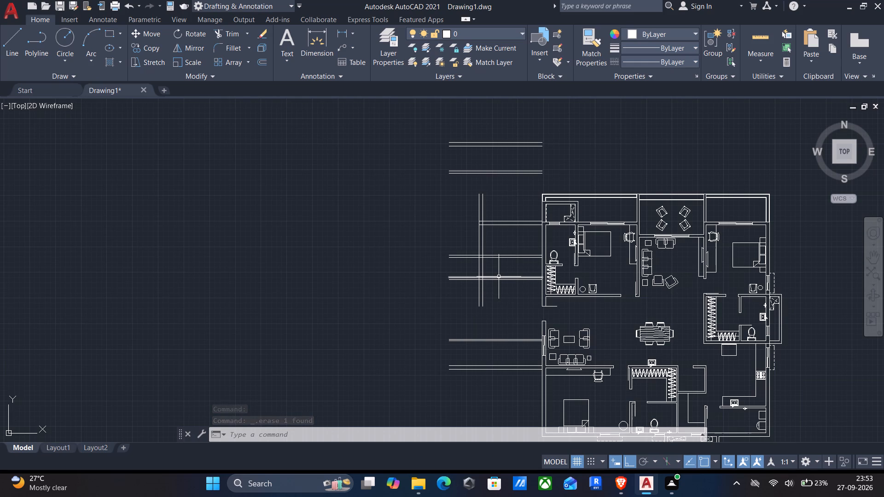
text(ex)
key(Return)
drag(497, 288, 497, 288)
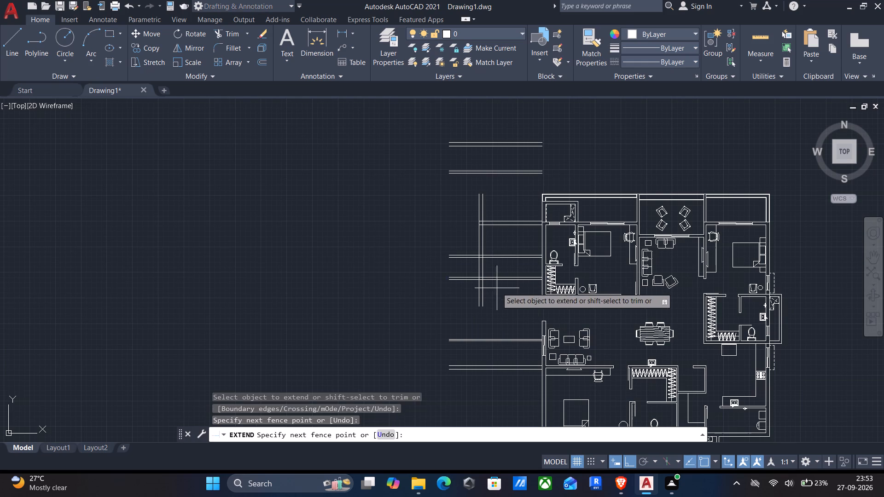
drag(497, 288, 445, 292)
drag(495, 302, 451, 310)
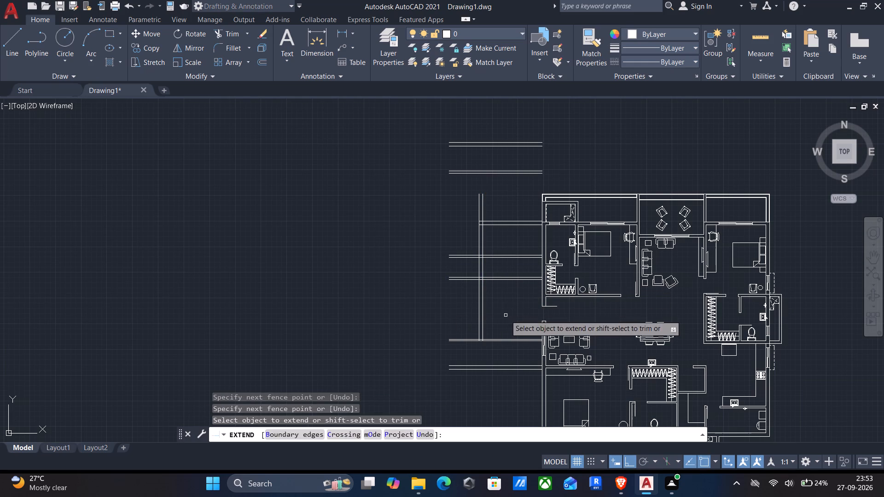
drag(506, 315, 419, 311)
drag(510, 316, 432, 312)
drag(490, 309, 402, 310)
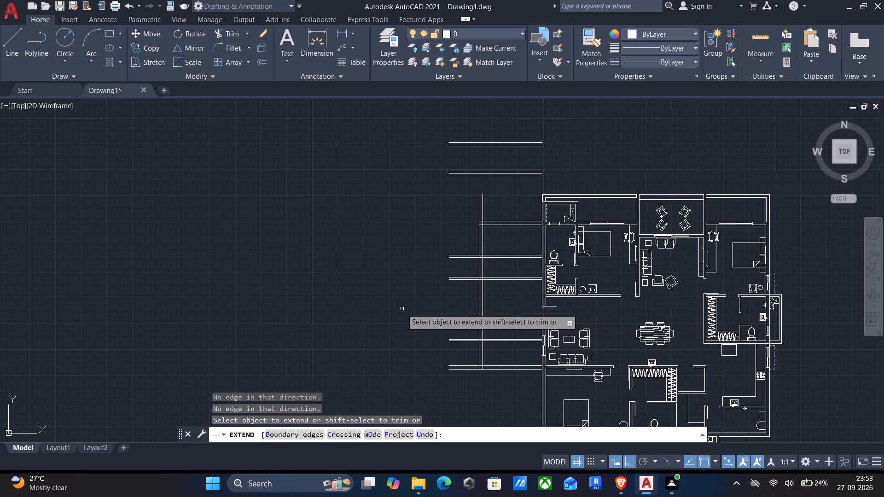
key(Escape)
Trim the lower horizontal wall pairs east of the new vertical wall, keeping the pair that joins the existing plan.
key(t)
key(r)
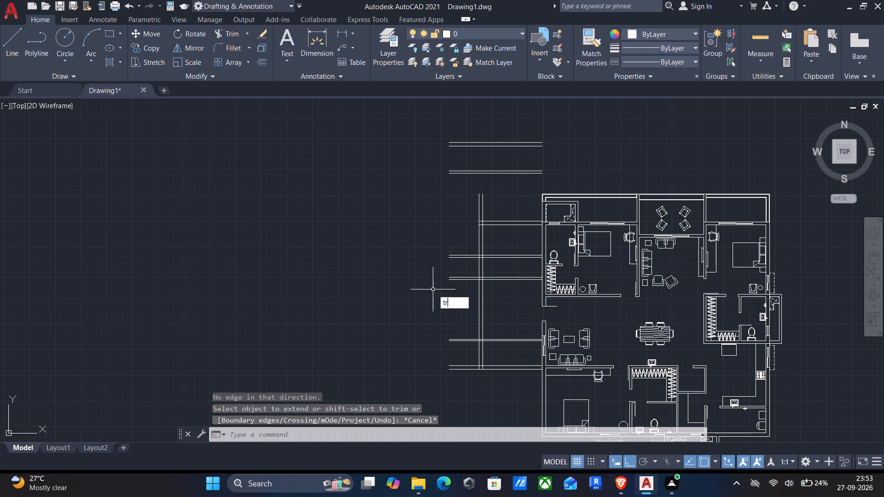
key(Return)
drag(518, 239, 516, 257)
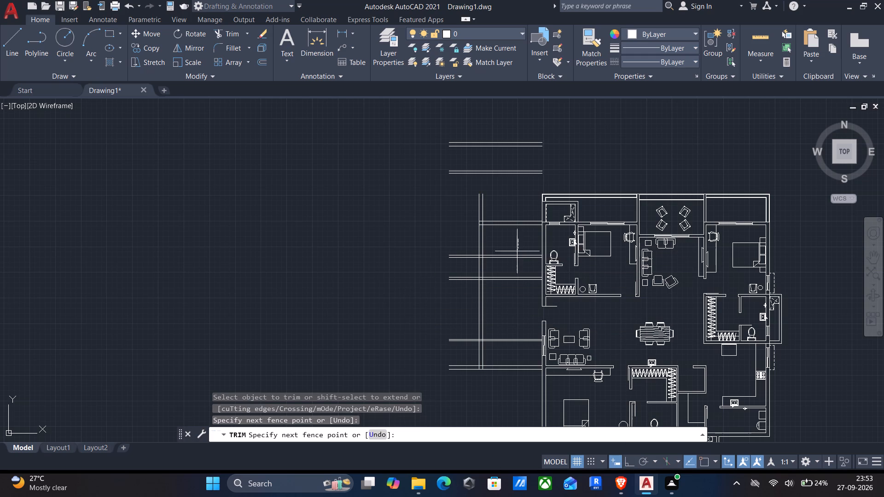
drag(516, 257, 516, 376)
Trim the overlapping wall lines at the new vertical wall's bottom corner and at its junction with the lowest partition.
scroll(486, 368, up, 3)
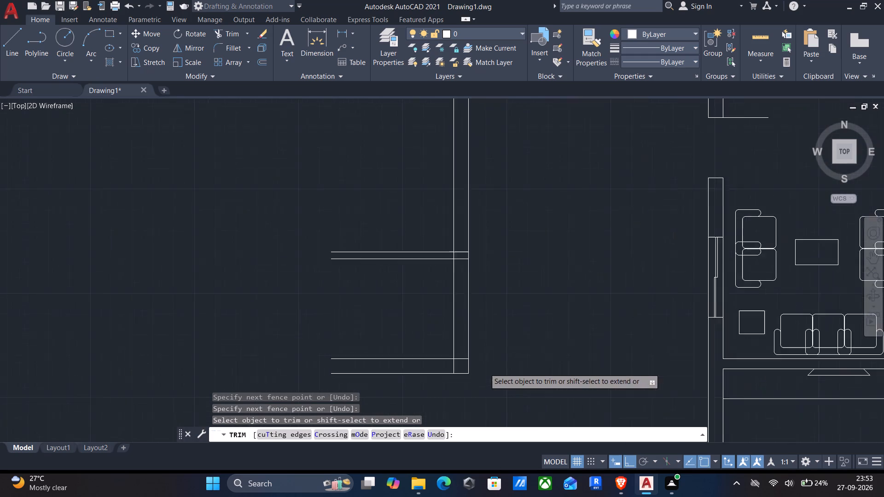
scroll(484, 368, up, 1)
drag(425, 370, 448, 337)
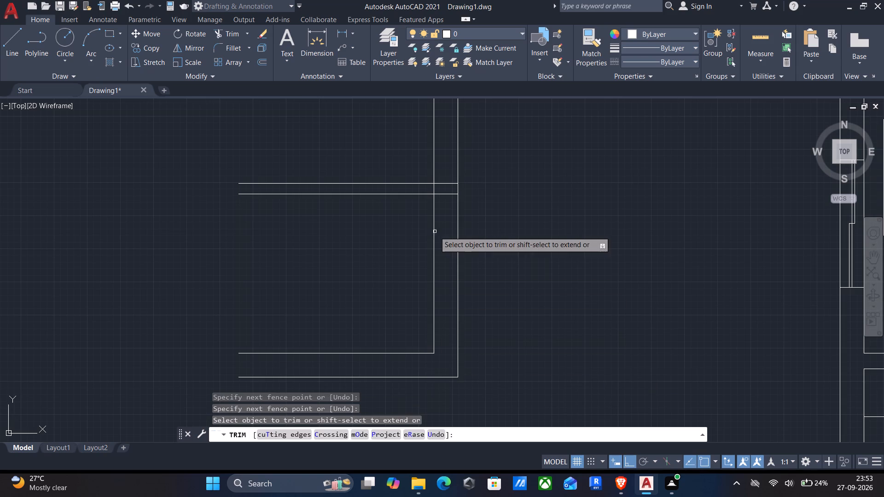
scroll(437, 175, up, 2)
drag(442, 163, 457, 271)
drag(442, 210, 401, 215)
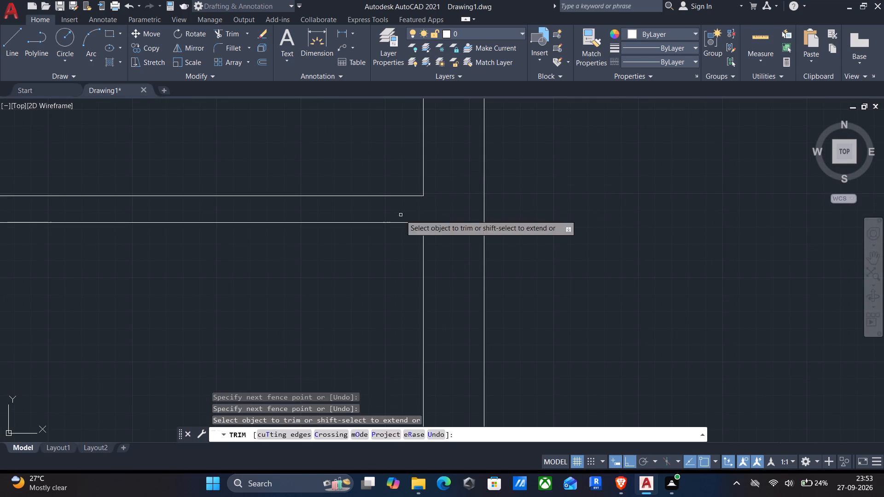
Trim the overlapping lines where the next two partition pairs up meet the new vertical wall, forming open T-junctions.
scroll(401, 215, down, 2)
middle_drag(501, 190, 521, 418)
scroll(421, 320, down, 3)
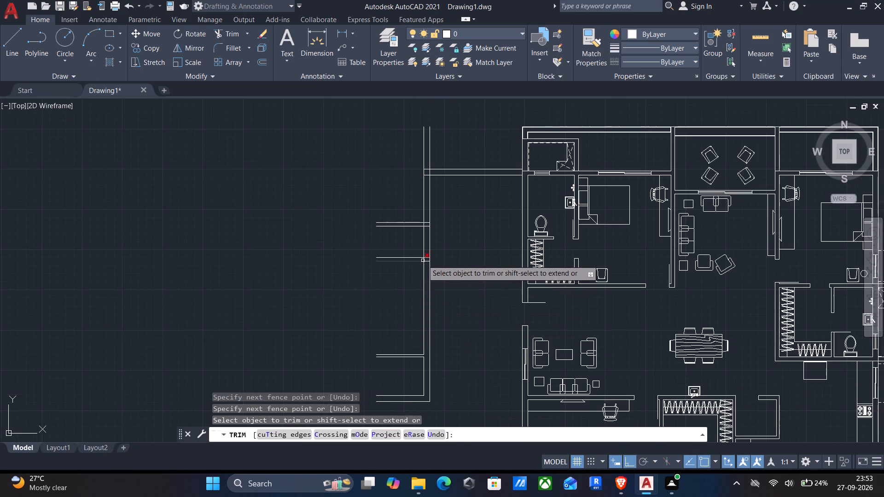
scroll(423, 260, up, 3)
drag(427, 222, 426, 293)
drag(424, 254, 397, 255)
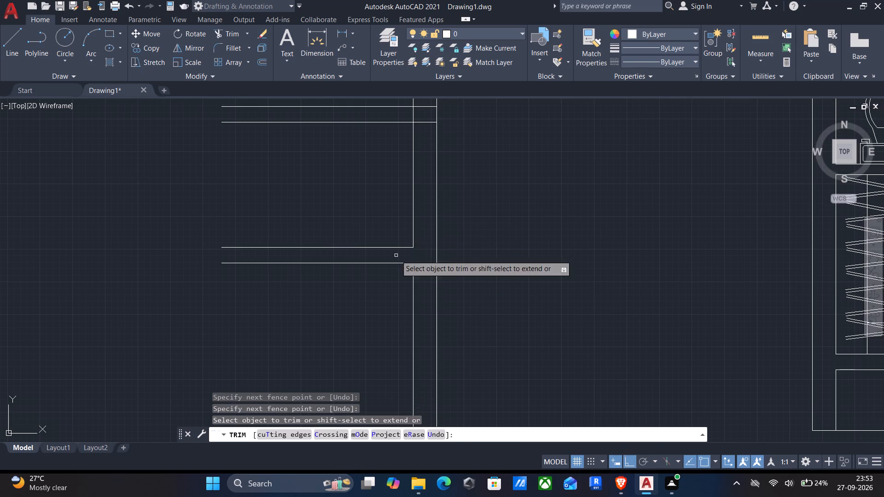
scroll(378, 238, down, 1)
middle_drag(375, 209, 400, 318)
scroll(428, 248, up, 3)
drag(434, 249, 431, 393)
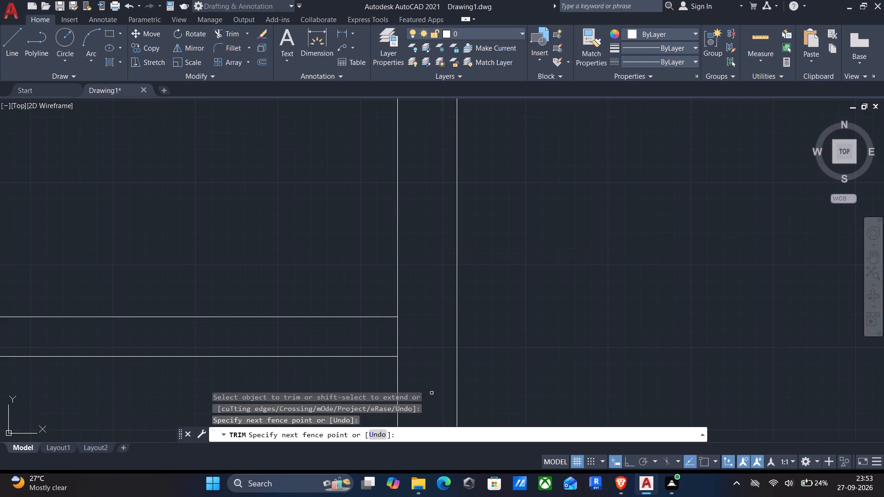
drag(420, 344, 351, 336)
scroll(348, 331, down, 3)
middle_drag(290, 226, 316, 345)
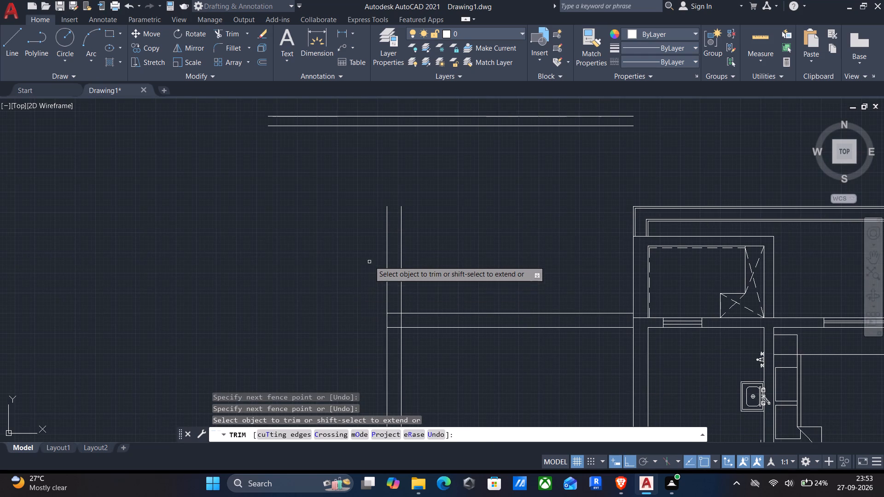
scroll(371, 257, down, 1)
key(Escape)
Extend both lines of the new vertical wall north to the top line of the topmost horizontal wall pair.
scroll(366, 256, down, 2)
middle_drag(362, 263, 366, 266)
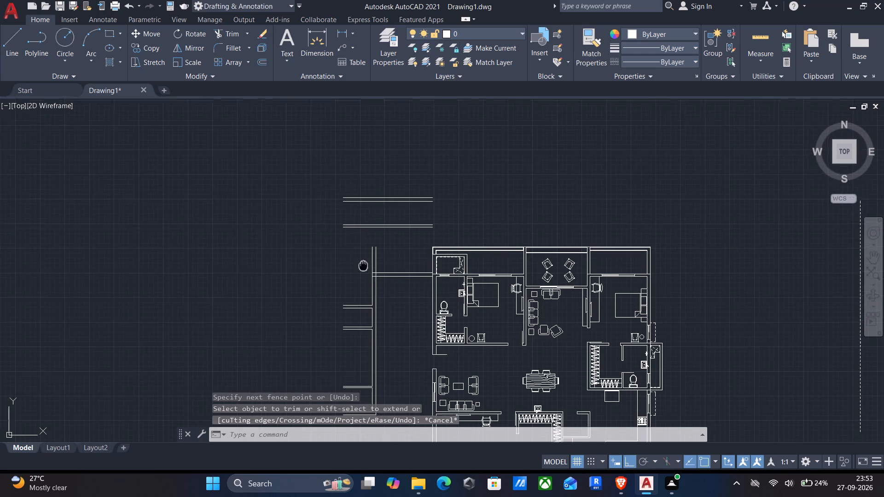
middle_drag(366, 266, 388, 271)
text(ex)
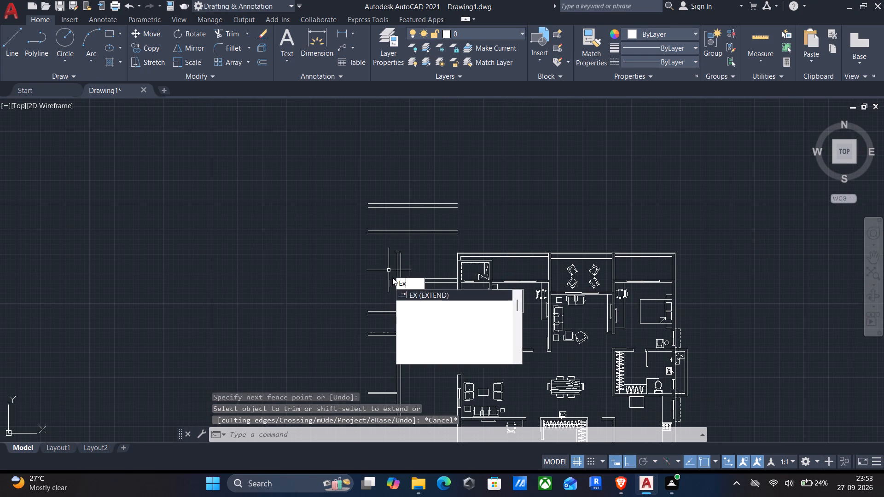
key(Return)
drag(417, 259, 356, 274)
drag(437, 253, 388, 251)
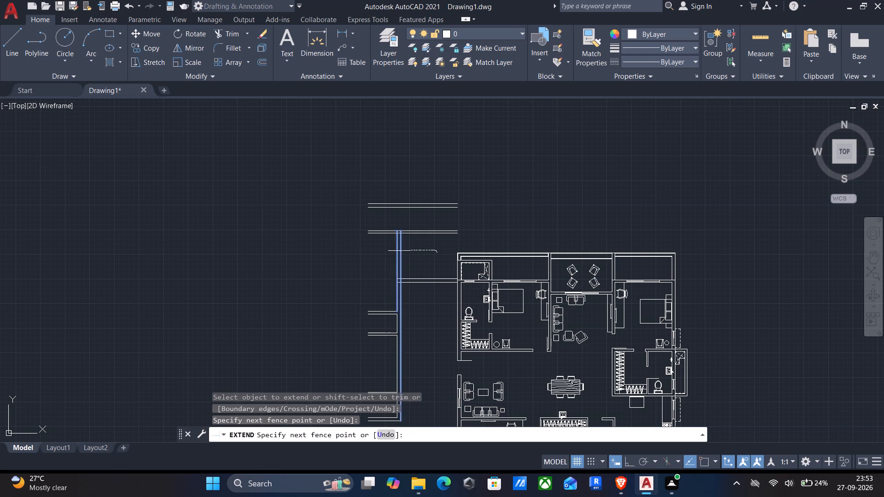
drag(388, 251, 388, 251)
drag(441, 255, 372, 237)
drag(413, 248, 371, 250)
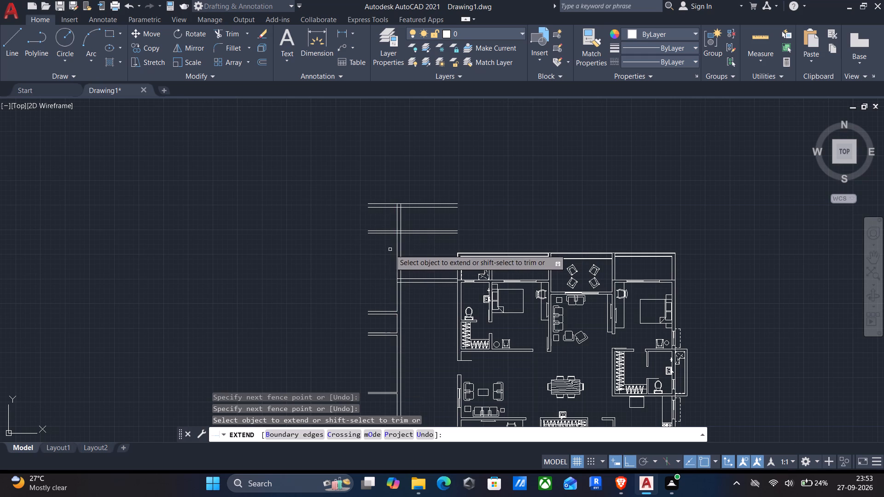
key(Escape)
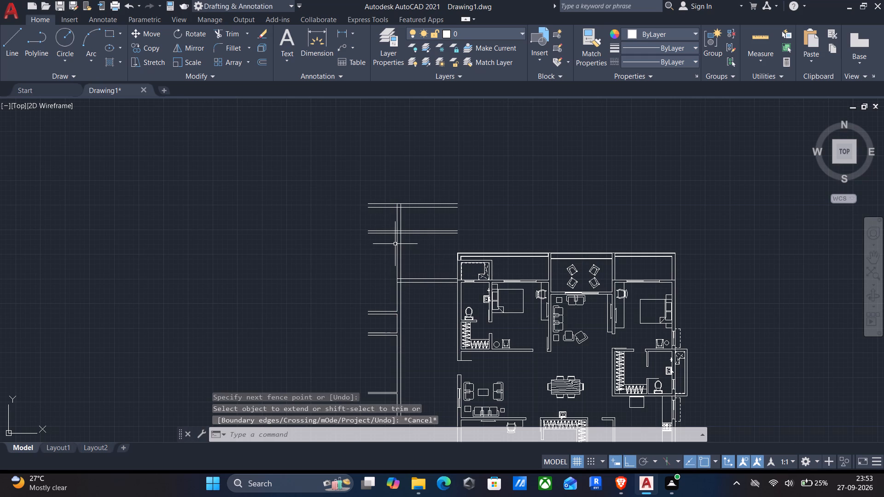
Trim the two northernmost horizontal wall pairs east of the new vertical wall.
text(tr)
key(Return)
drag(425, 247, 424, 171)
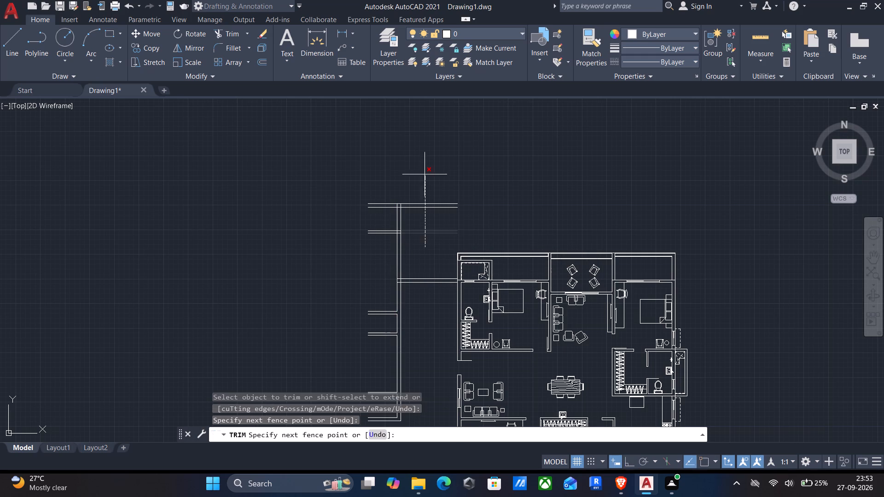
drag(424, 171, 425, 161)
Trim the overlapping wall lines at the new wall's top corner and at its junction with the northern 6" partition.
scroll(400, 208, up, 5)
drag(341, 191, 368, 195)
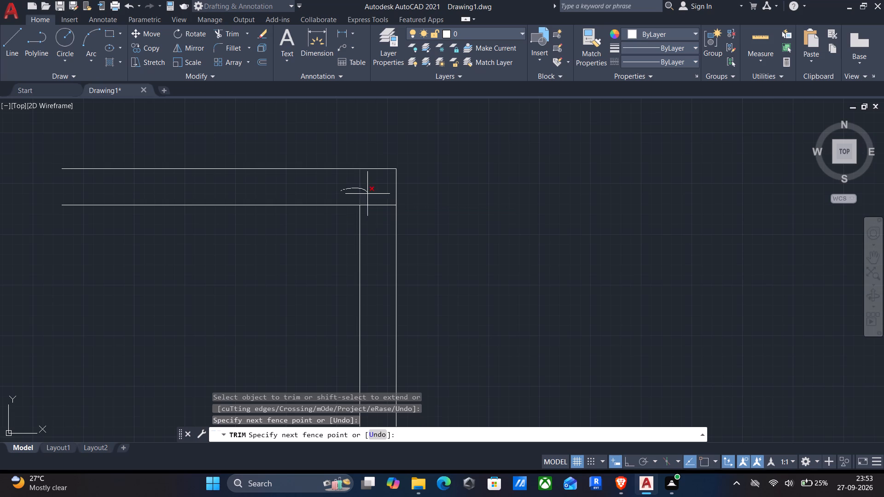
drag(368, 195, 373, 223)
scroll(365, 253, down, 2)
middle_drag(363, 272, 390, 196)
scroll(388, 274, up, 3)
drag(402, 269, 417, 202)
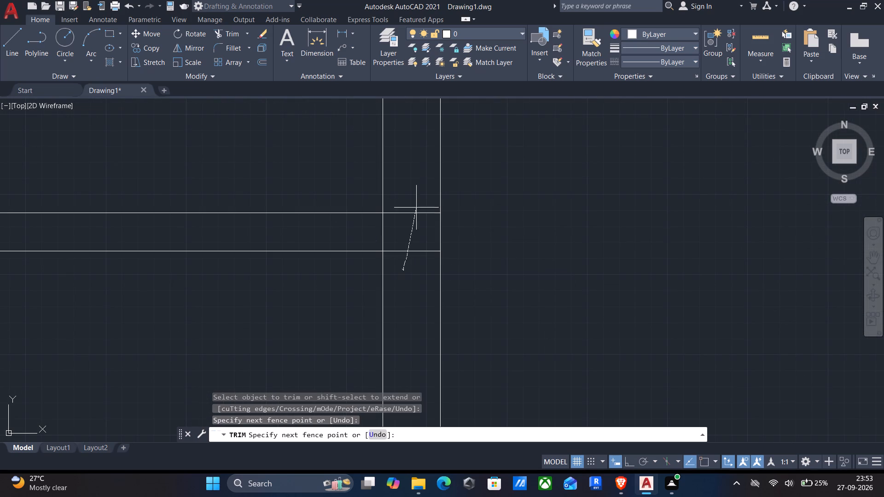
drag(417, 202, 418, 174)
drag(418, 225, 323, 237)
key(Return)
Quick-measure the clear spacing between the horizontal walls along the new vertical wall, from the northern bay to the southern one.
scroll(319, 242, down, 2)
middle_drag(315, 283, 379, 271)
scroll(379, 271, down, 2)
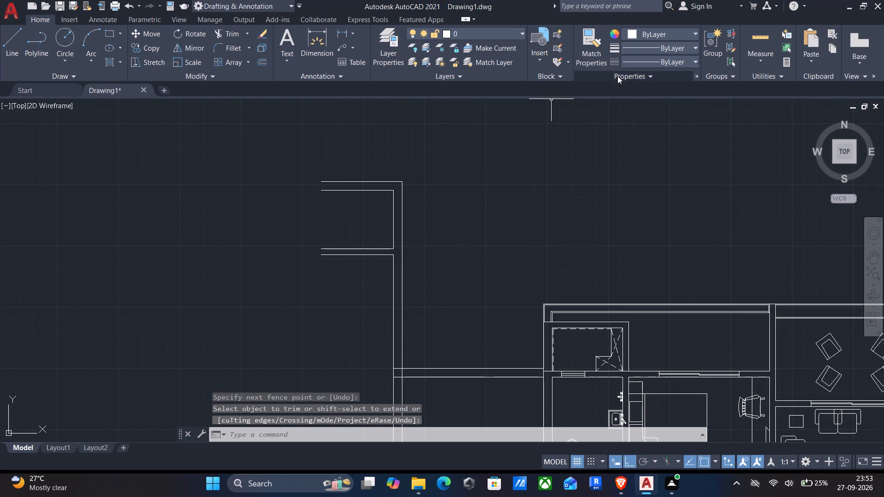
click(758, 41)
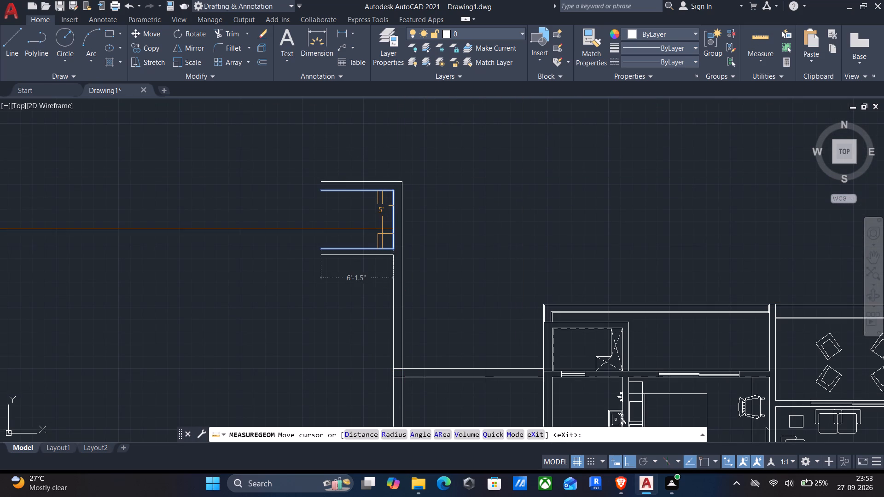
middle_drag(379, 246, 413, 157)
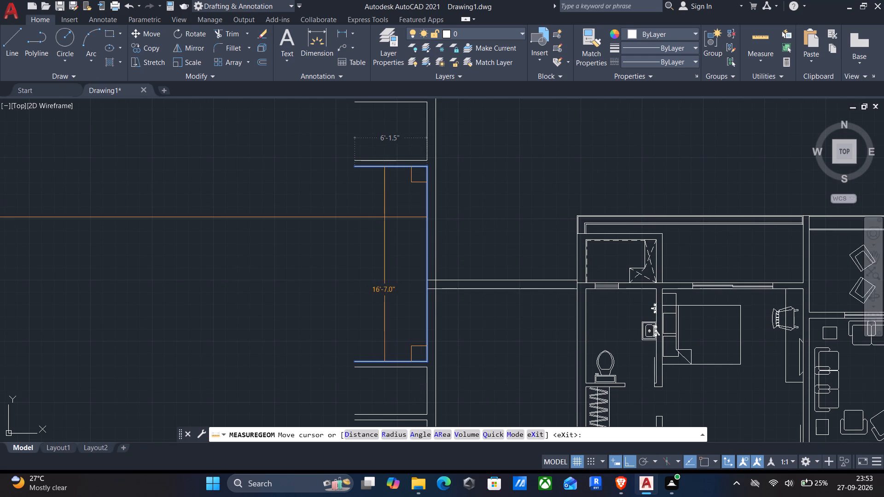
middle_drag(387, 220, 407, 180)
middle_drag(415, 208, 436, 155)
scroll(439, 162, down, 1)
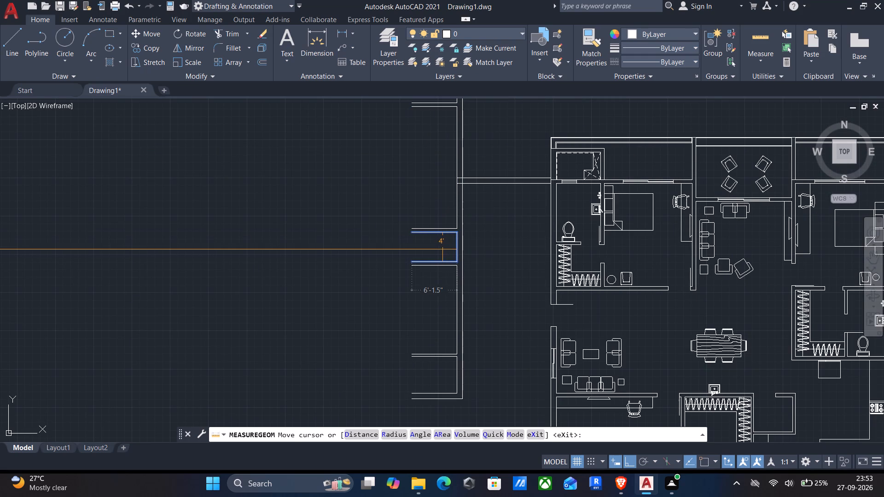
middle_drag(443, 249, 459, 219)
middle_drag(454, 270, 465, 234)
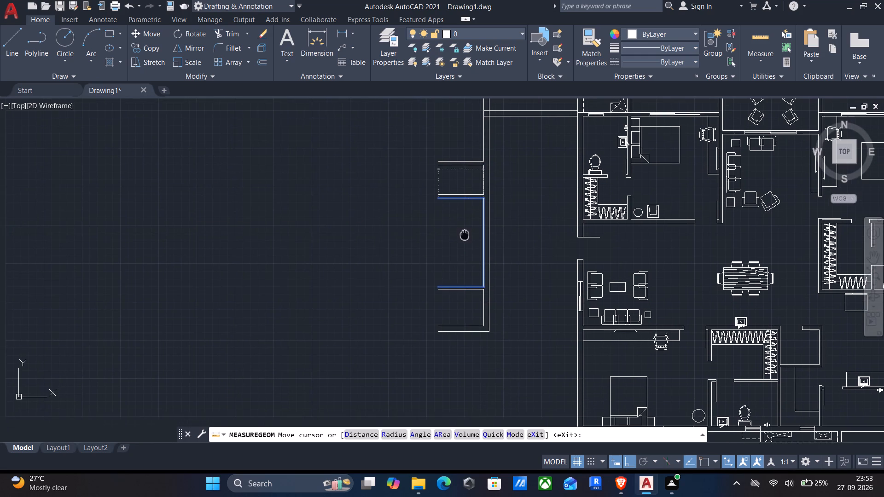
middle_drag(465, 233, 485, 168)
drag(465, 231, 482, 177)
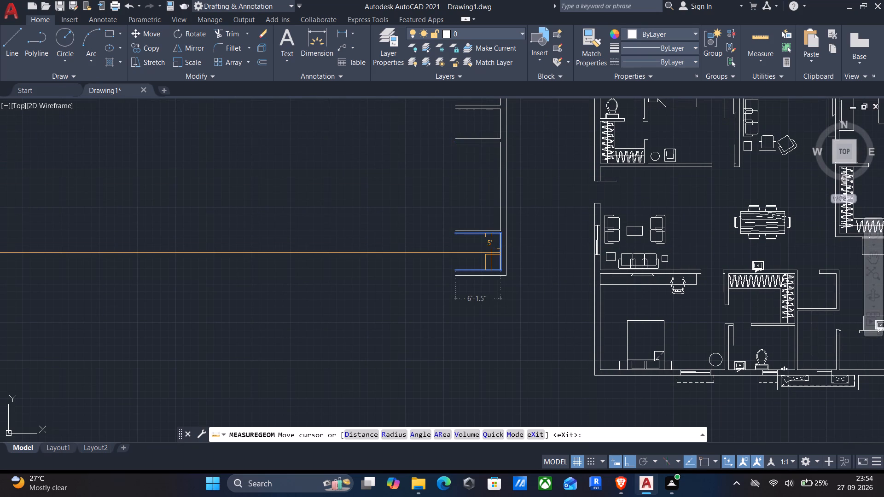
key(Escape)
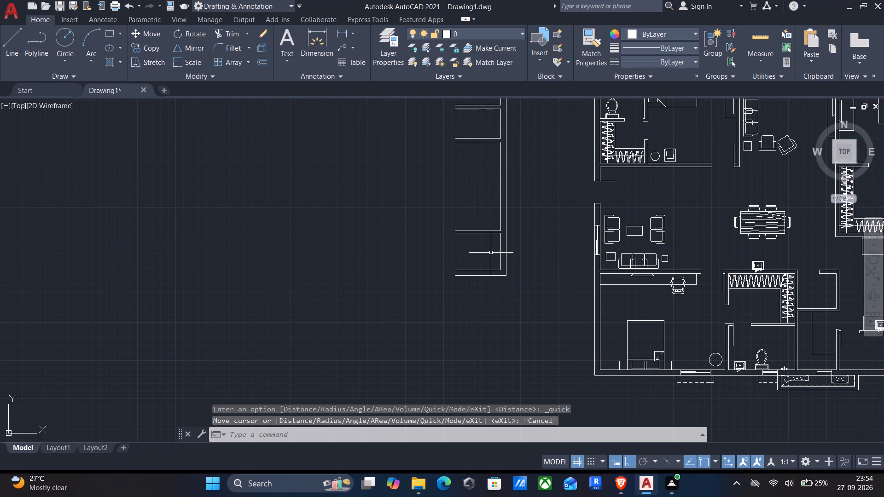
Offset the vertical wall's inner line in the bottommost bay 10' to the west.
key(o)
key(Return)
drag(500, 255, 493, 255)
click(459, 262)
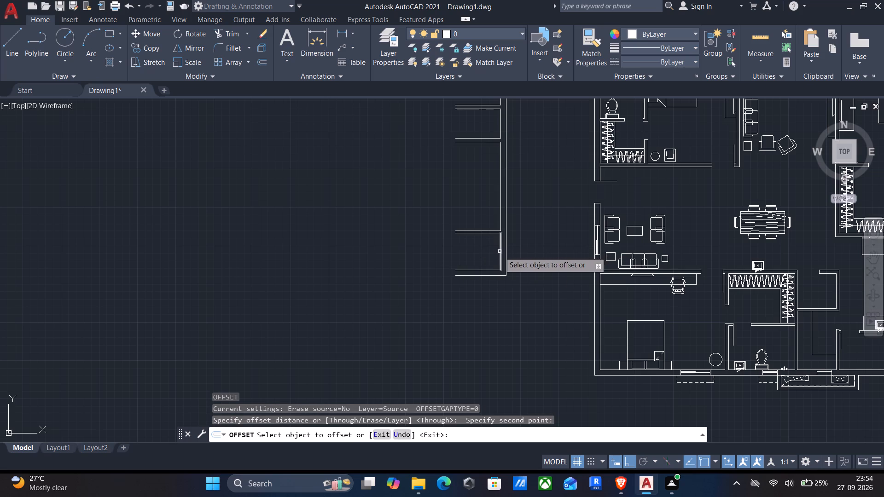
click(500, 253)
text(10)
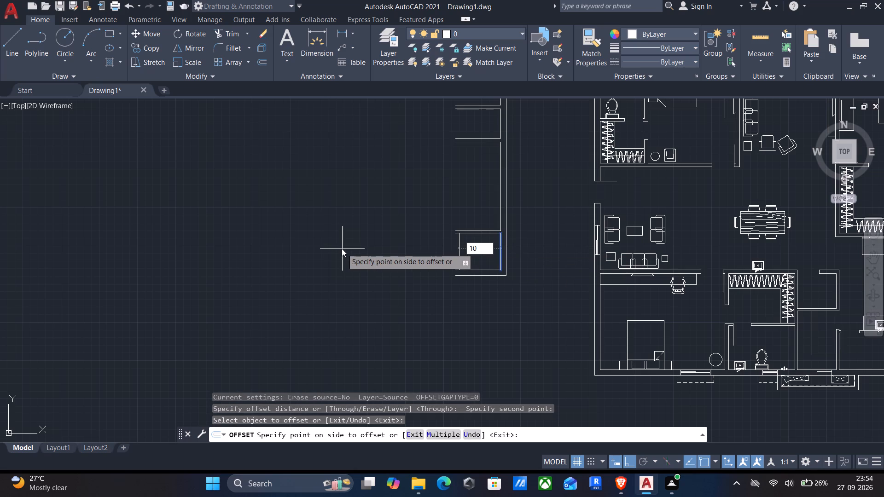
key(apostrophe)
key(Return)
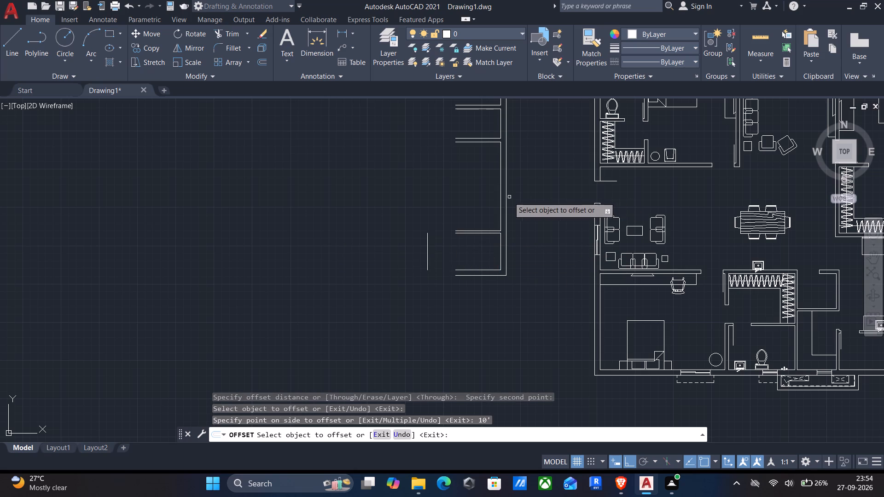
Offset the vertical wall's inner line in the bay directly above the bottommost one 10' to the west.
click(498, 202)
click(500, 190)
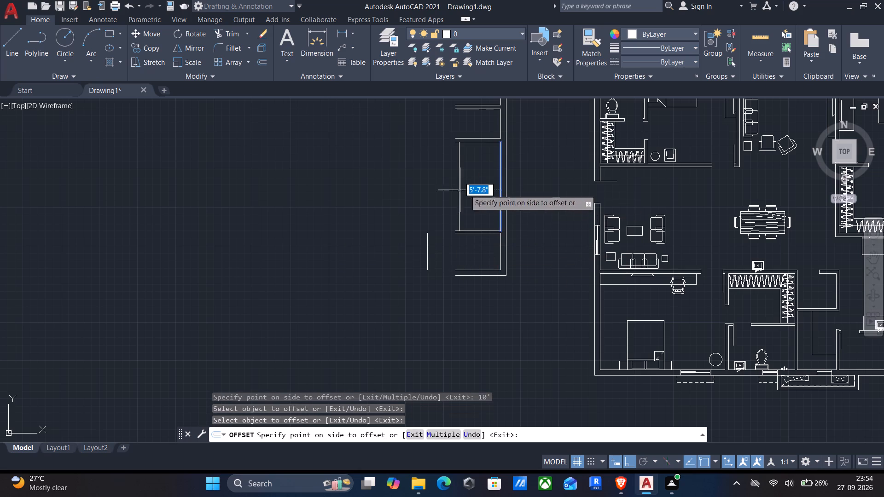
text(10)
key(apostrophe)
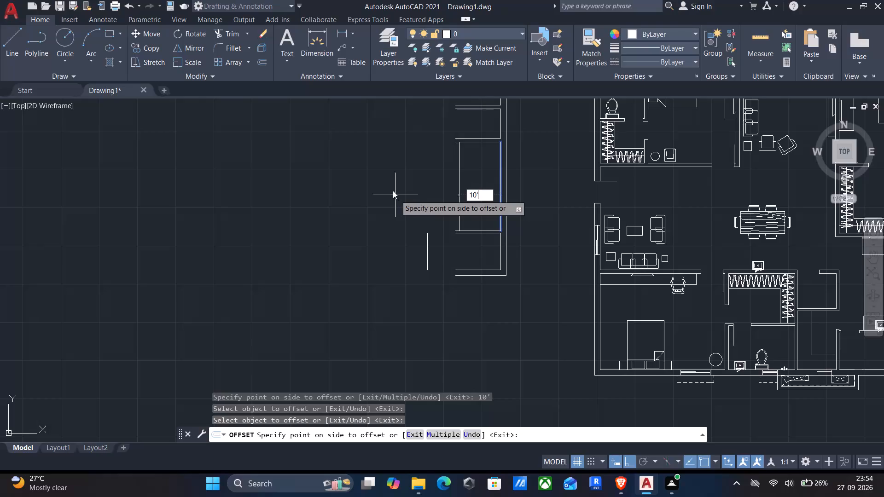
key(Return)
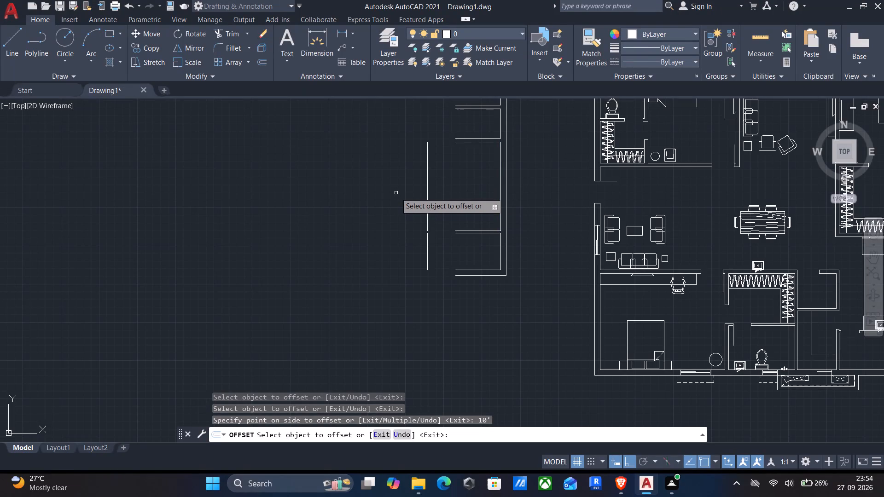
Offset the vertical wall's inner line in the tall northern bay 12' west, and offset that copy 6" west to form a partition.
middle_drag(388, 195, 387, 254)
scroll(387, 250, down, 1)
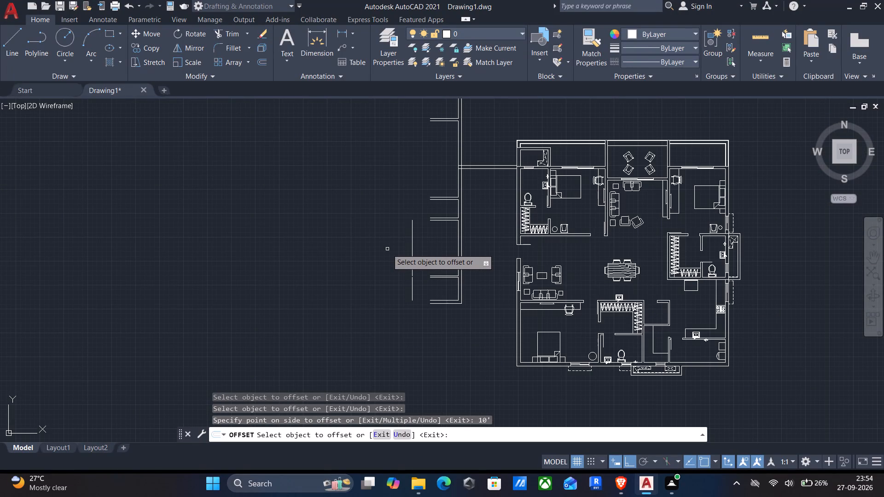
scroll(399, 191, up, 1)
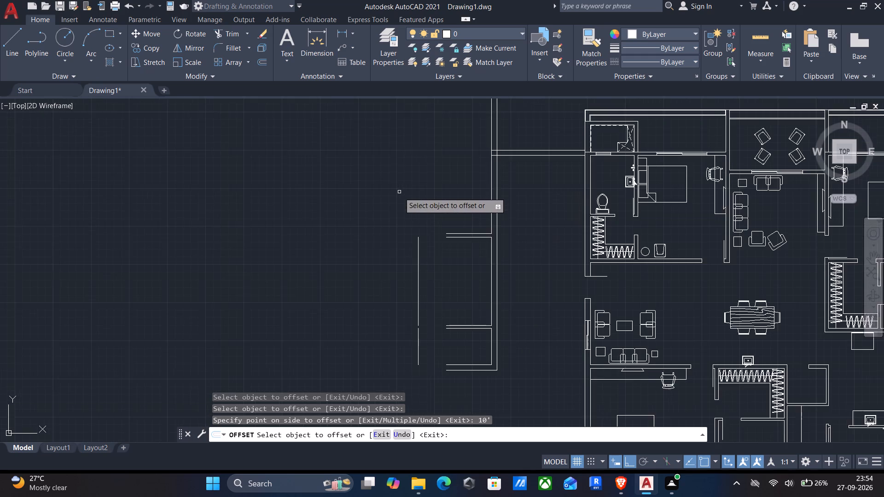
middle_drag(398, 195, 389, 228)
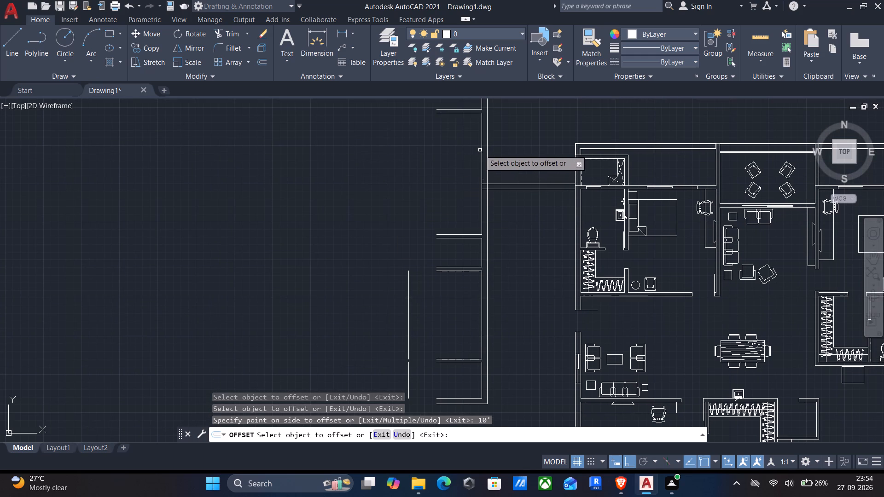
click(480, 150)
text(12)
key(apostrophe)
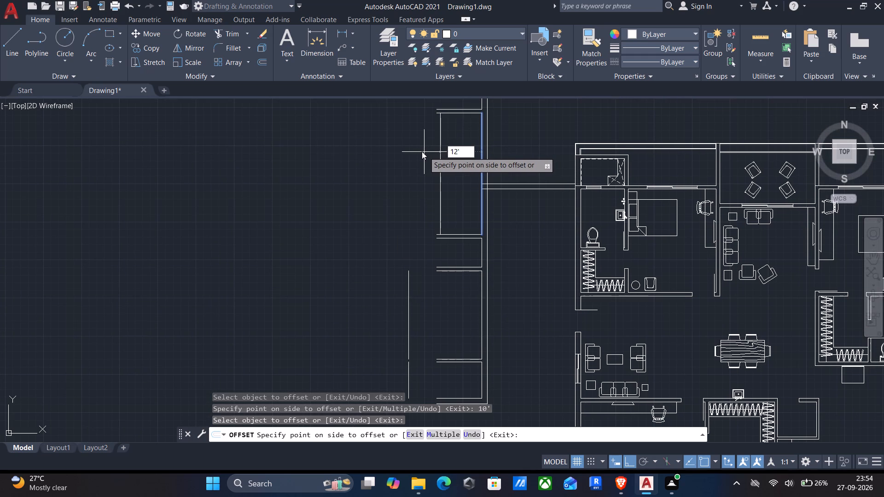
key(Return)
scroll(406, 170, down, 2)
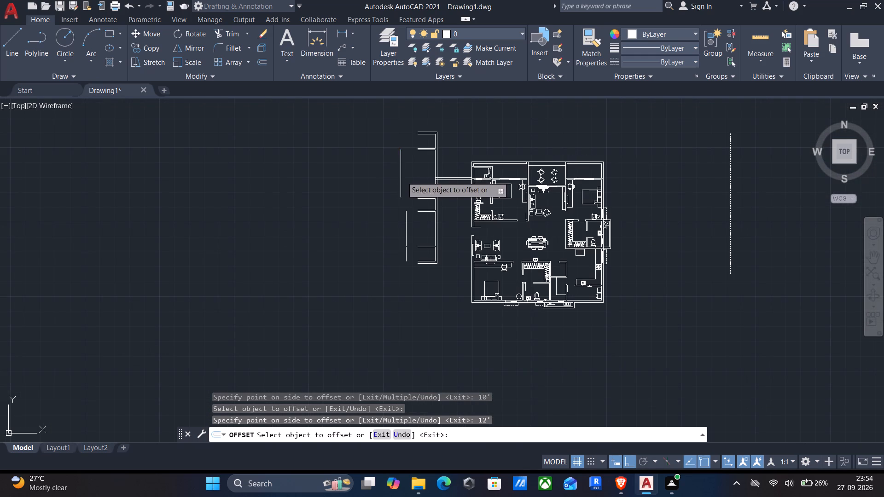
click(402, 177)
key(6)
key(shift+quotedbl)
key(Return)
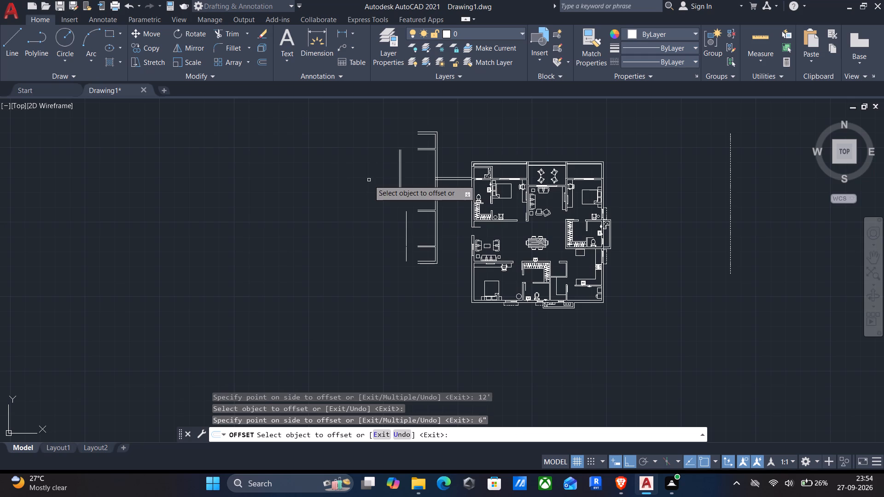
Create a second 6" vertical partition 12' west of the new partition's western line by offsetting.
scroll(400, 178, up, 2)
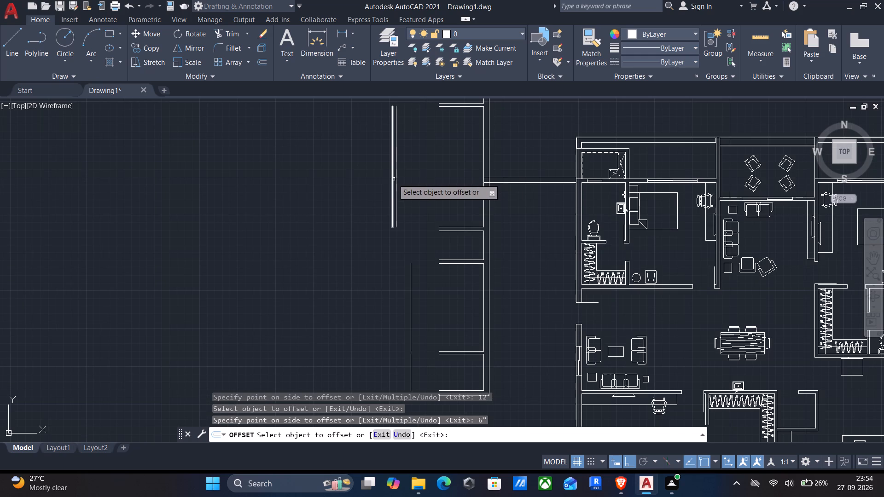
click(393, 179)
key(1)
text(2')
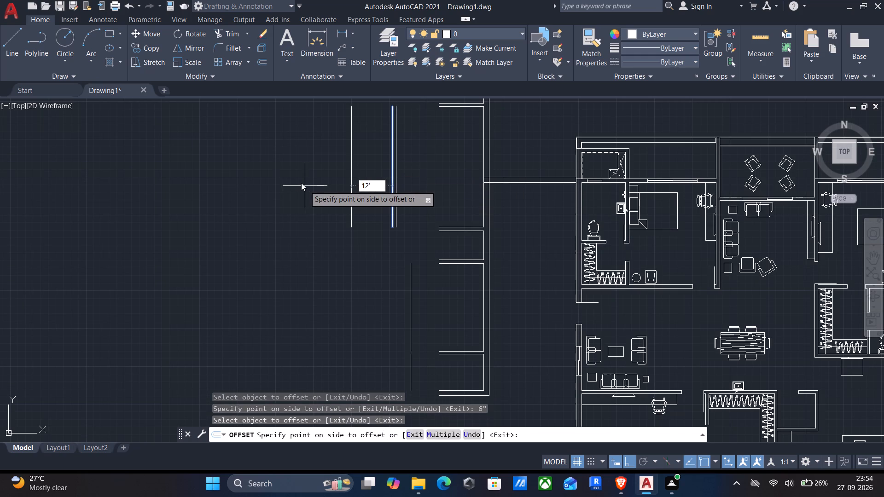
key(Return)
scroll(305, 185, down, 1)
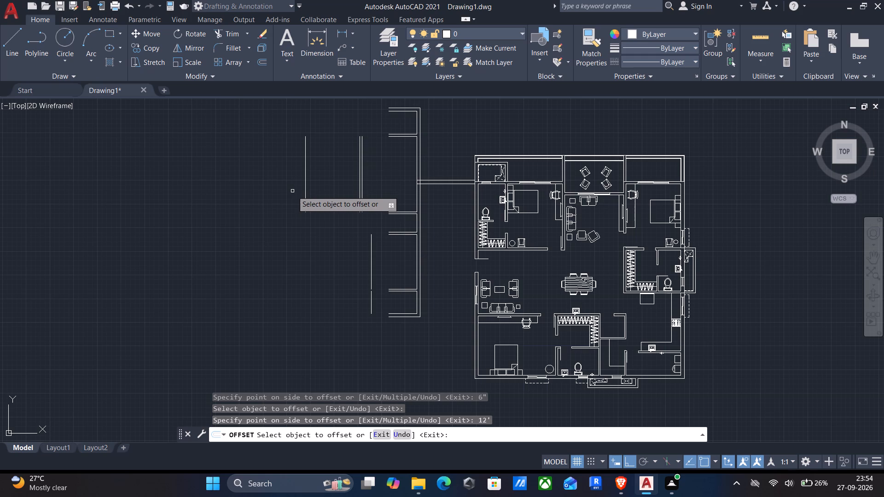
click(305, 180)
key(6)
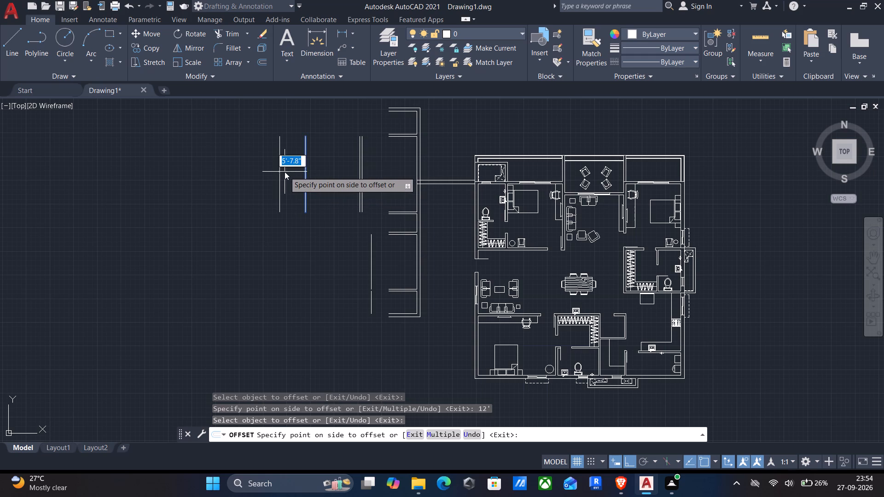
key(shift+quotedbl)
key(Return)
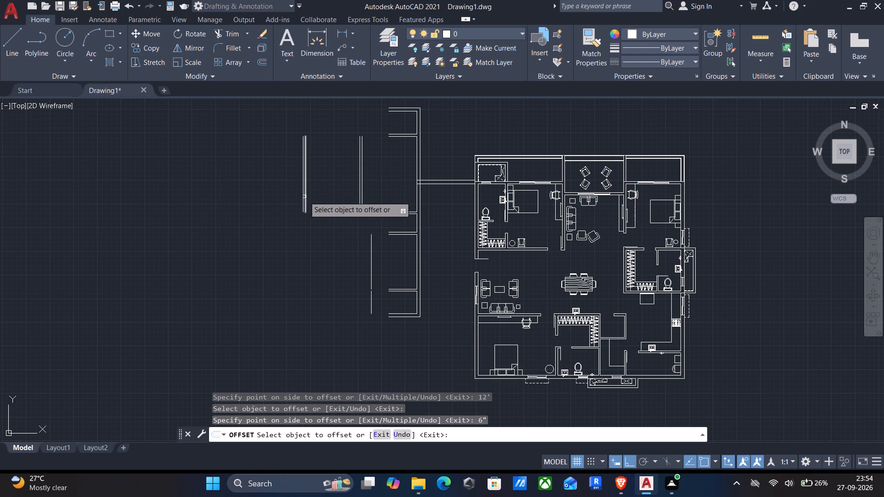
Create a third 6" vertical partition by offsetting 11'1" west from the second partition's western line.
click(303, 196)
key(1)
key(1)
key(apostrophe)
key(1)
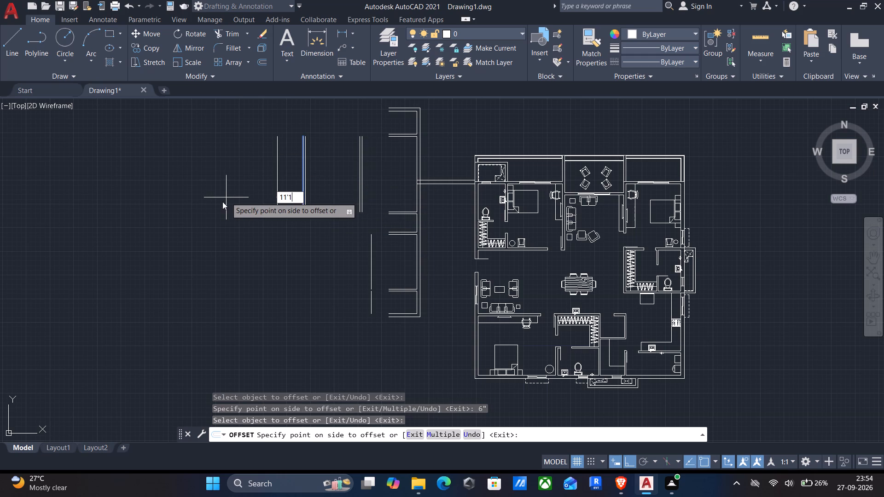
key(shift+quotedbl)
key(Return)
middle_drag(226, 207, 465, 217)
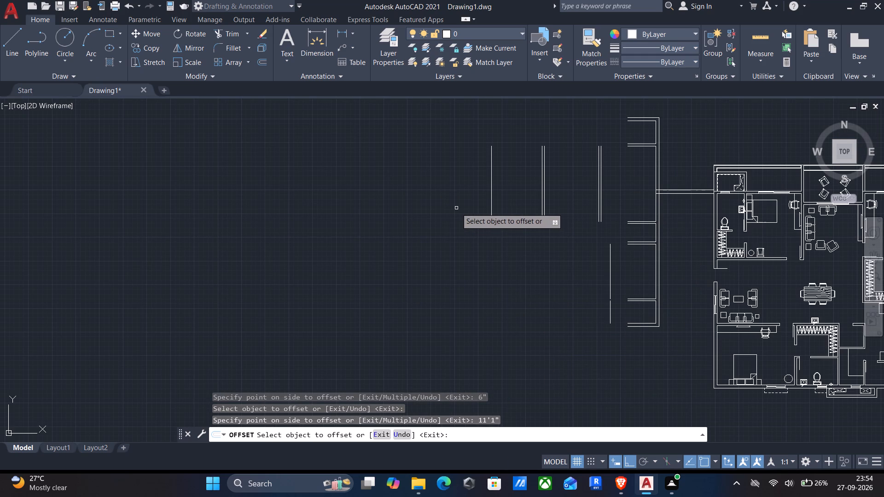
click(492, 198)
key(6)
key(shift+quotedbl)
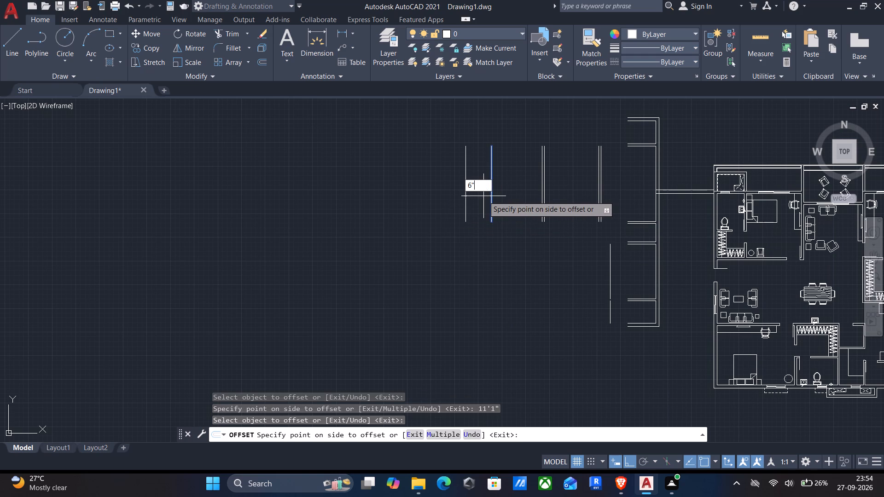
key(Return)
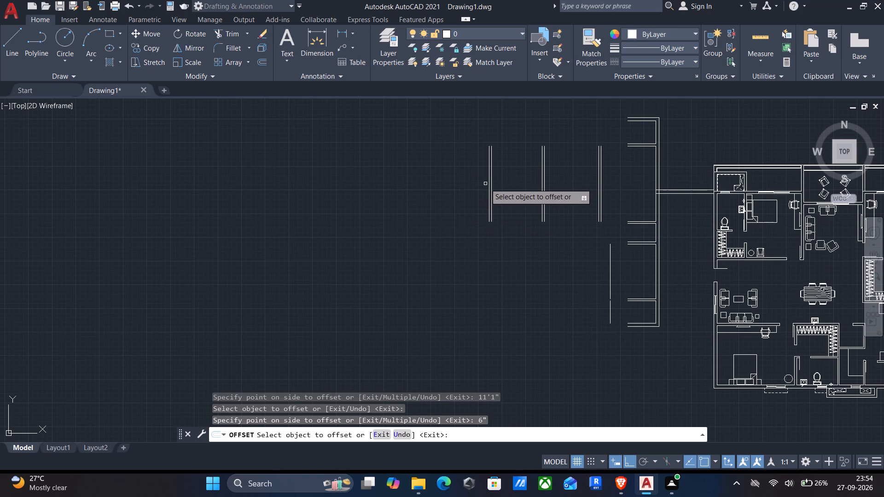
Create the 9" western outer wall by offsetting 6' west from the third partition's western line.
click(488, 183)
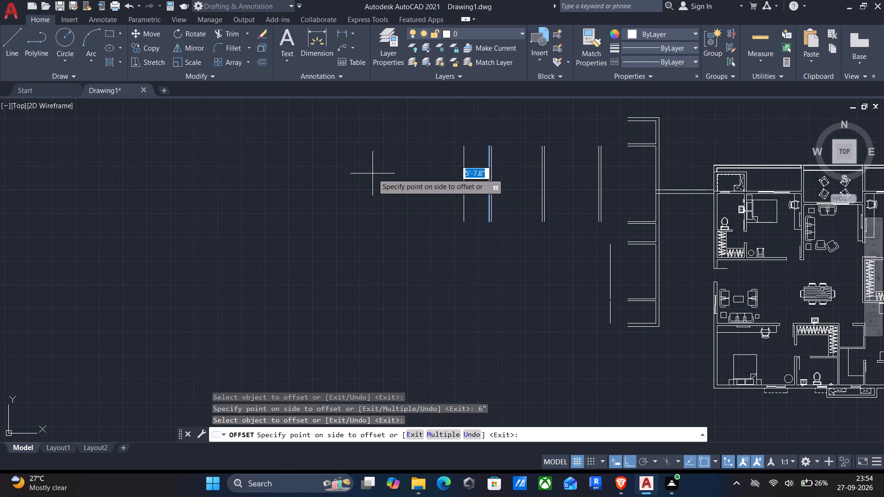
text(6')
key(Return)
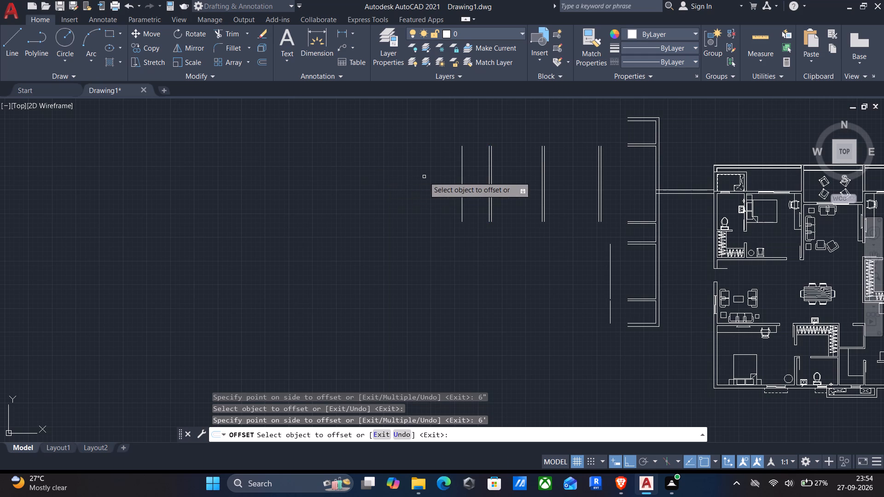
click(459, 191)
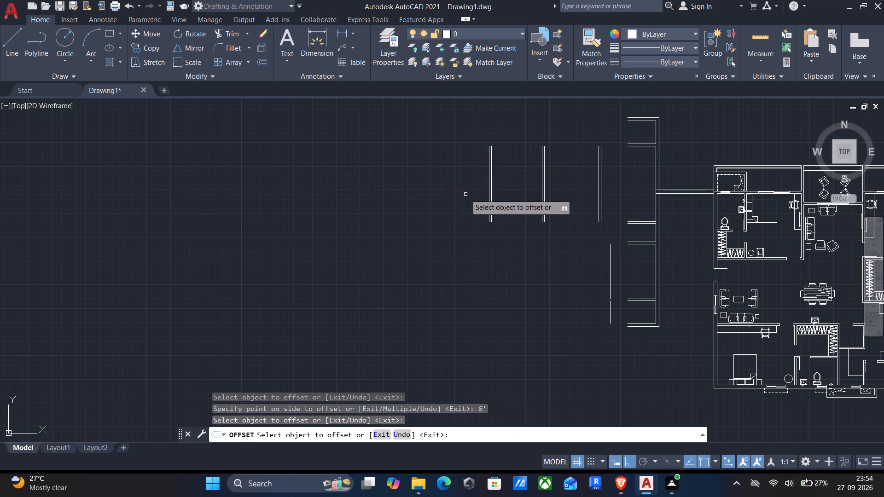
click(462, 199)
text(9")
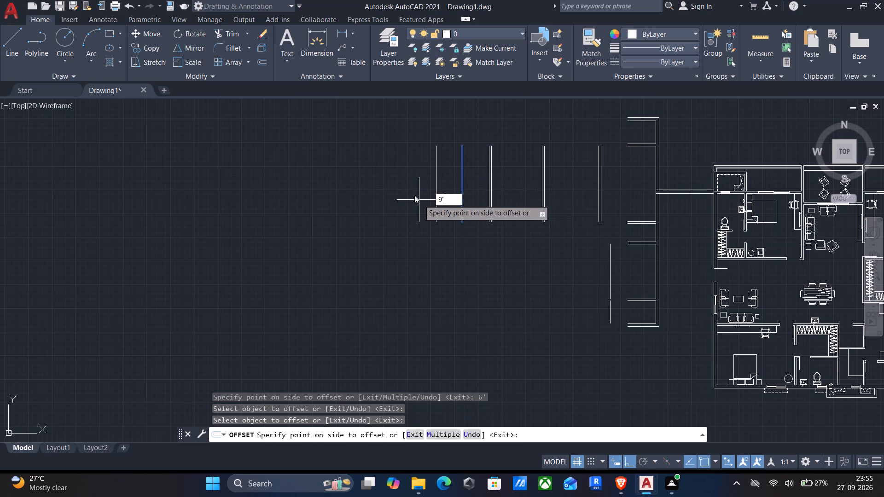
key(Return)
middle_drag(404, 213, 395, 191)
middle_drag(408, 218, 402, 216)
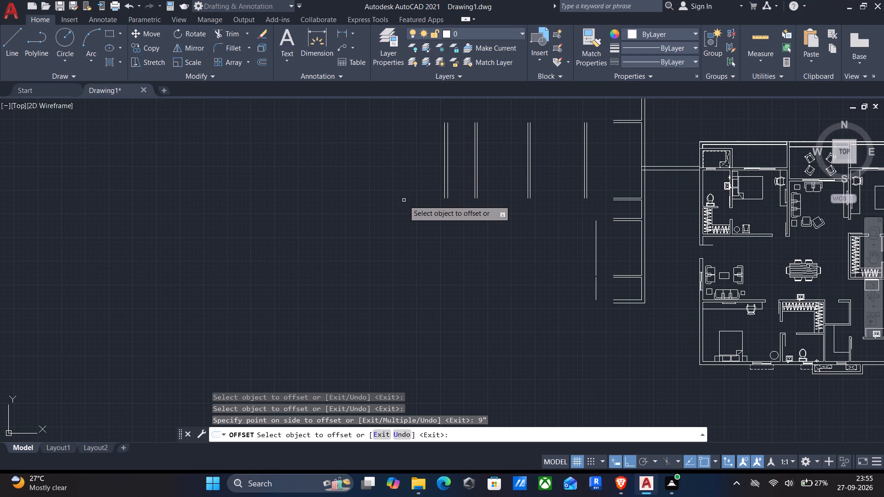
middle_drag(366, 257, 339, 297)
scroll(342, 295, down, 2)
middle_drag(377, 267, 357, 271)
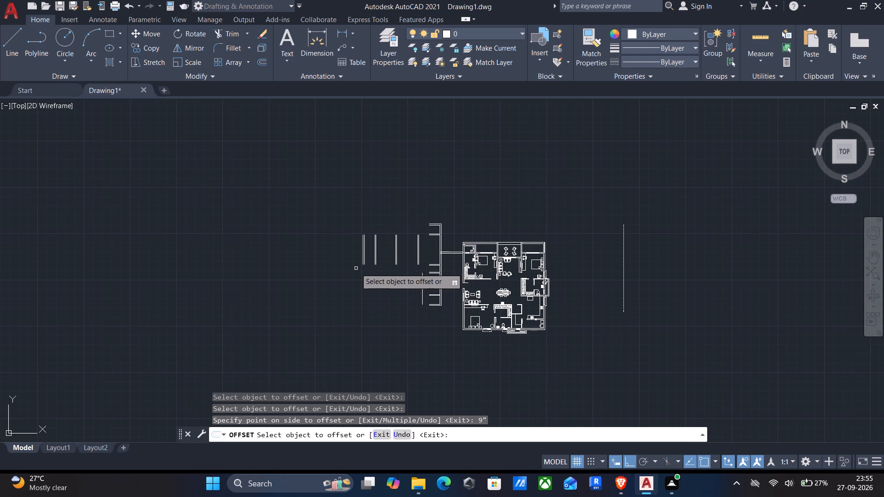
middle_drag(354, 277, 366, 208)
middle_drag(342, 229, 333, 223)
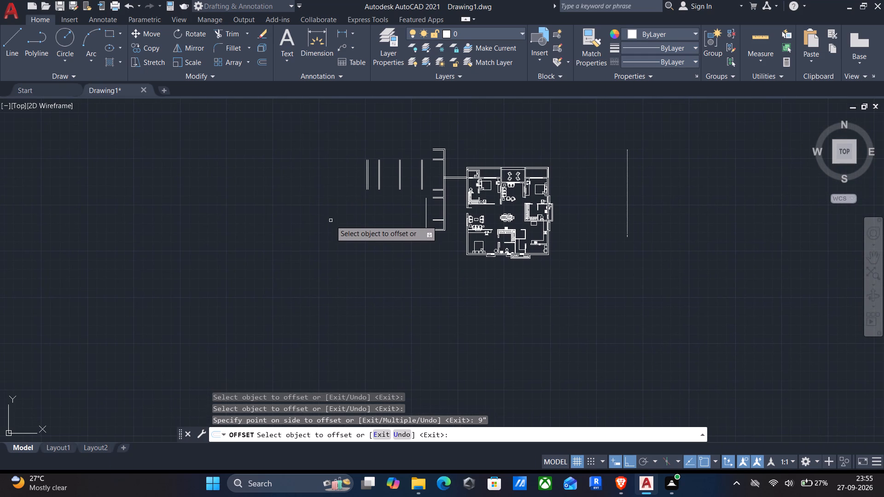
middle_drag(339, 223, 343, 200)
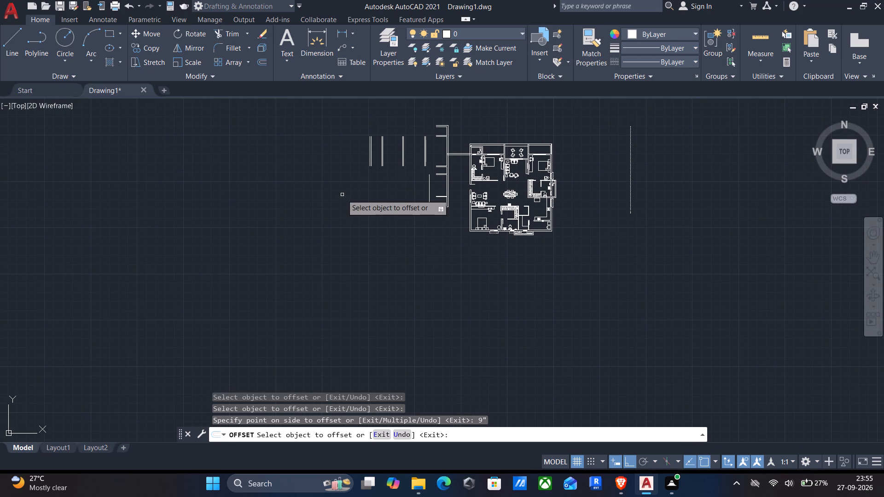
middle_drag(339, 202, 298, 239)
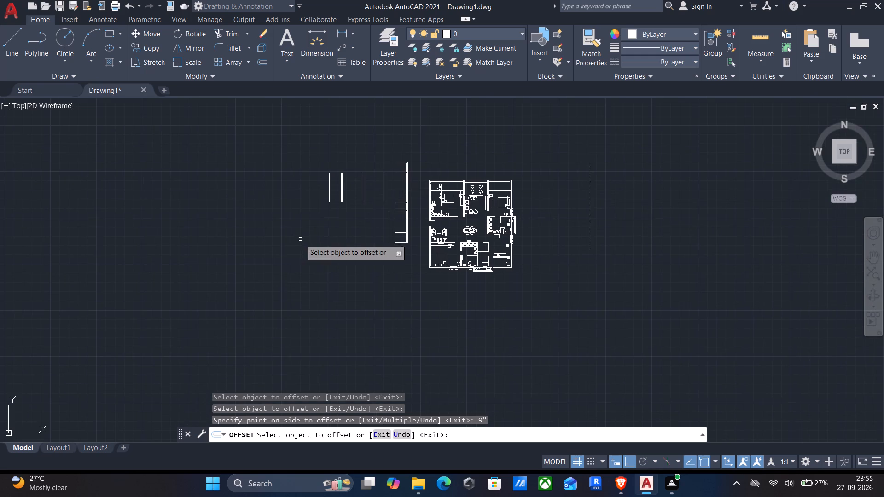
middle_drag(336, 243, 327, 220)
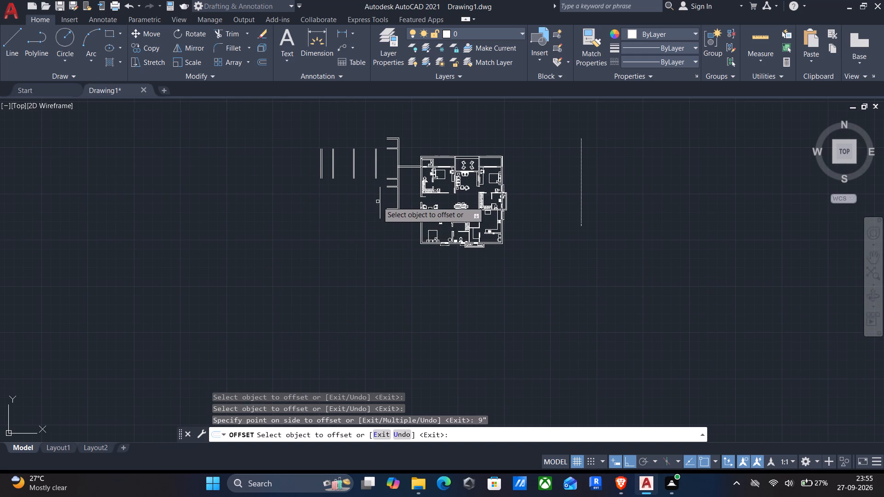
Fillet the outer and inner lines of the southern wall with those of the new western wall to close the southwest corner.
scroll(380, 197, up, 3)
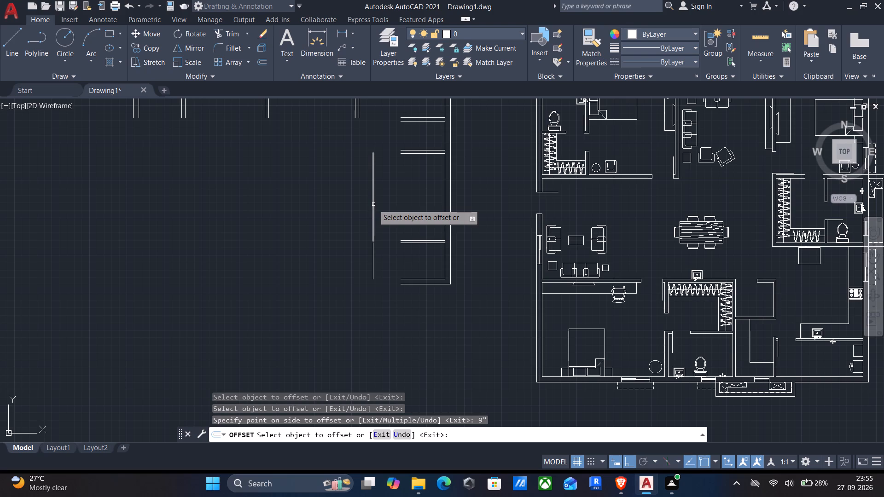
key(Escape)
key(f)
key(Return)
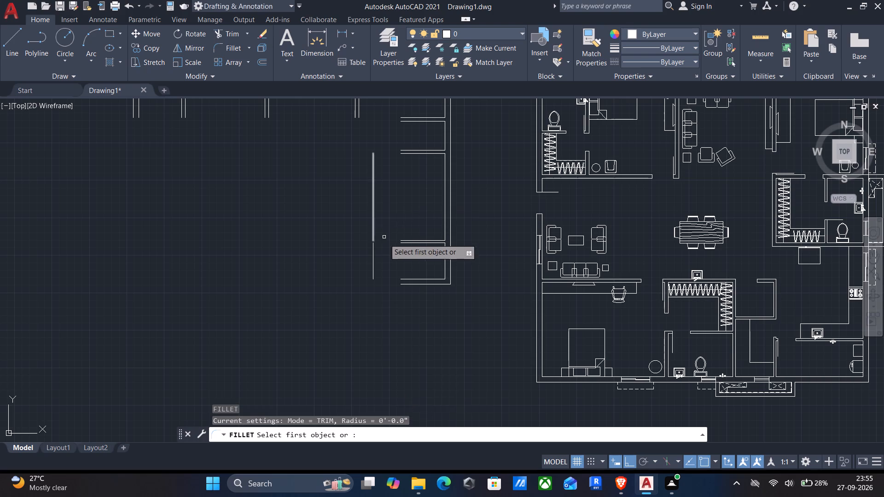
scroll(386, 254, down, 1)
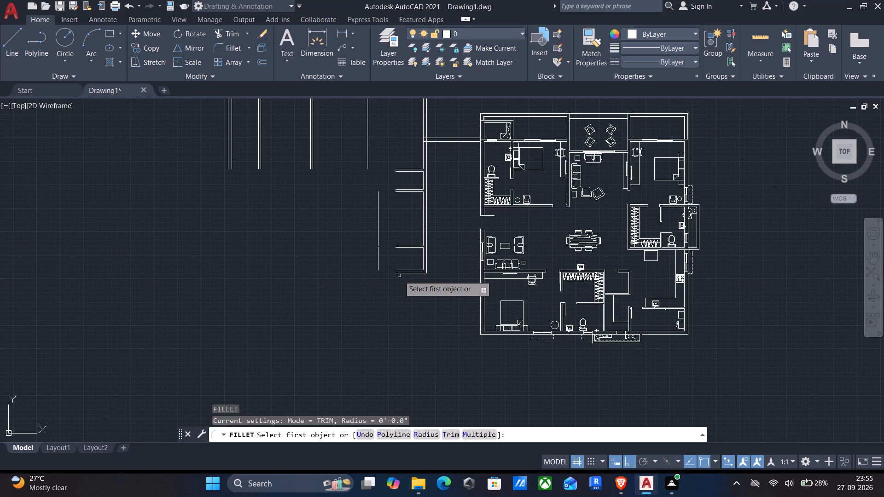
click(397, 274)
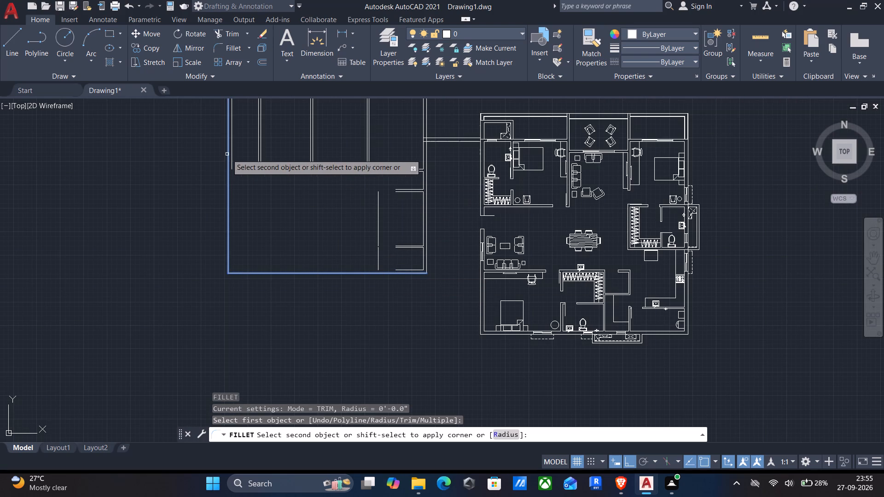
click(227, 154)
key(Return)
click(232, 165)
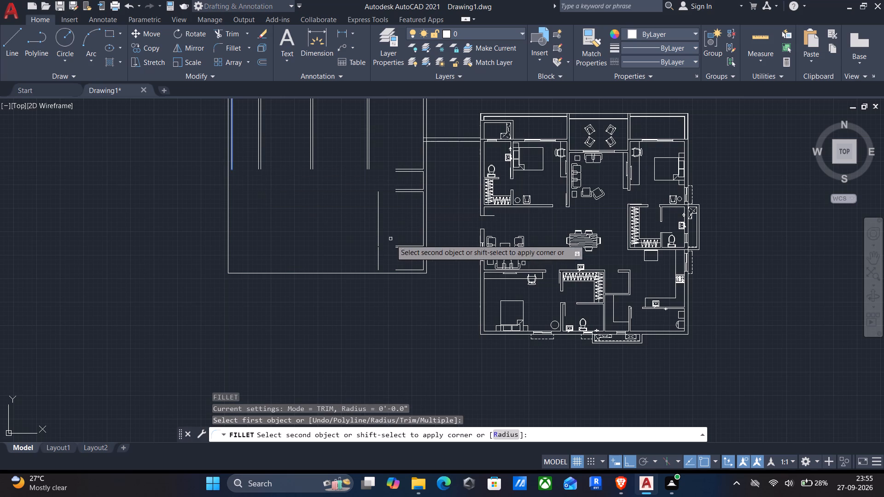
click(406, 270)
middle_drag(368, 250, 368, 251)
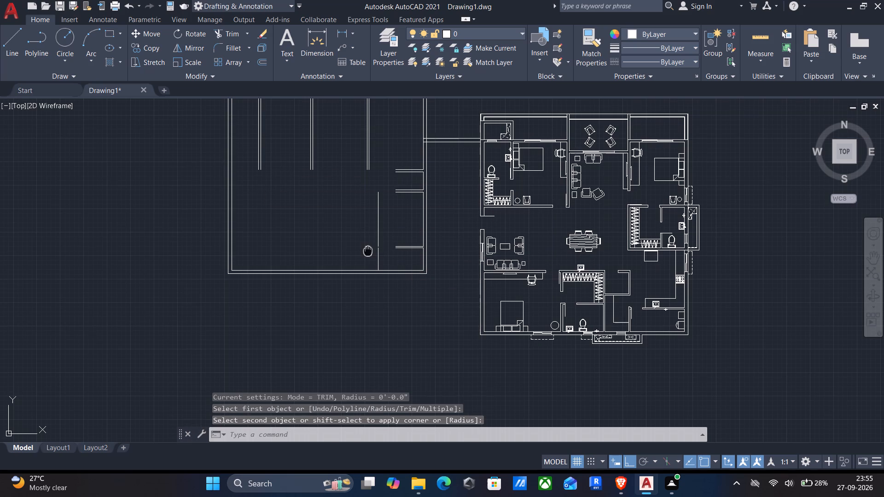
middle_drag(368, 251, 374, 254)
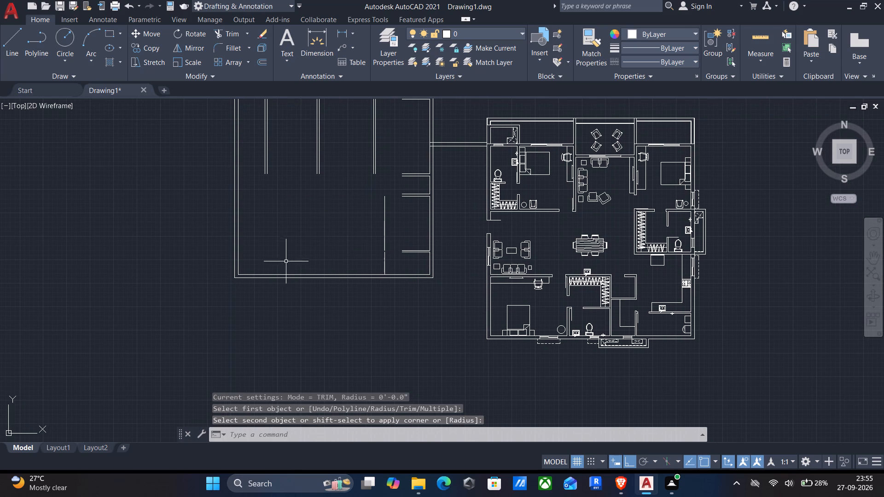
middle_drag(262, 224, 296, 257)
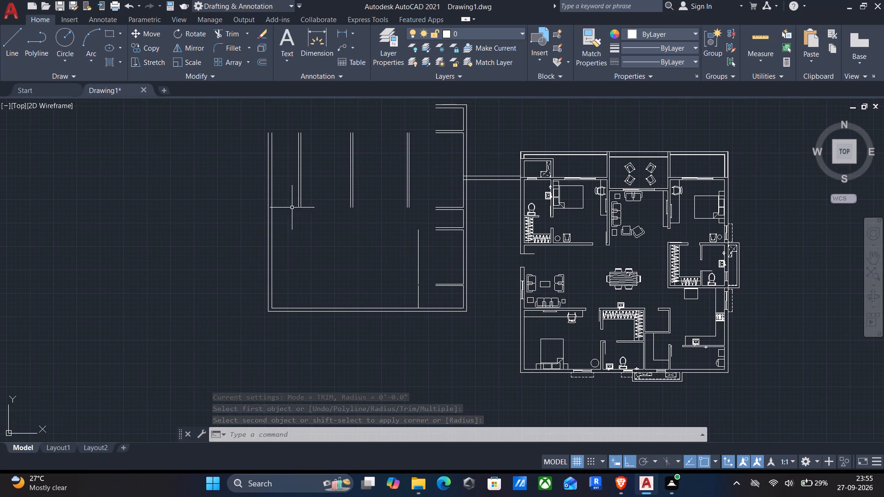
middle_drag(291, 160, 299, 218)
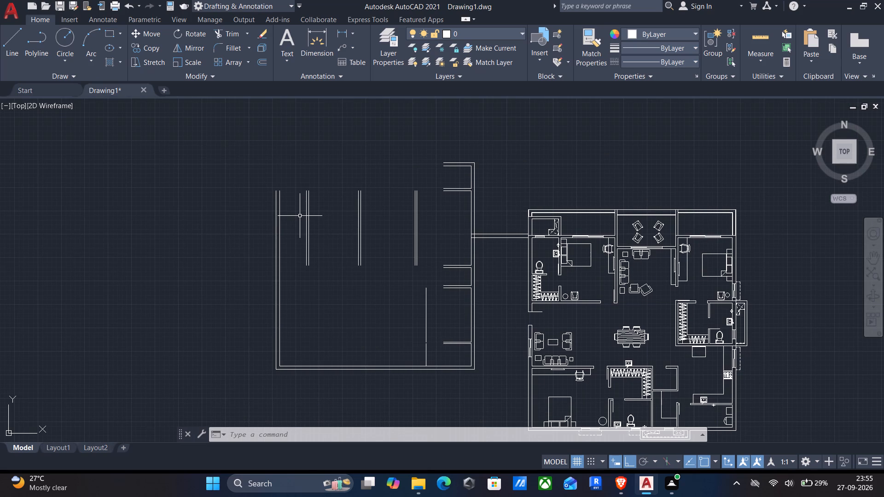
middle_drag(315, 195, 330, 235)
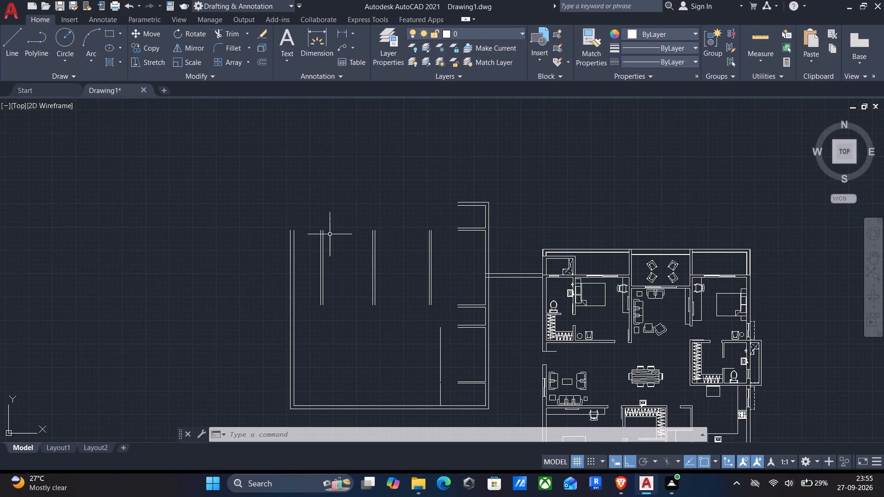
Fillet the outer and inner lines of the western wall with those of the northern wall to close the northwest corner.
key(f)
key(Return)
click(289, 248)
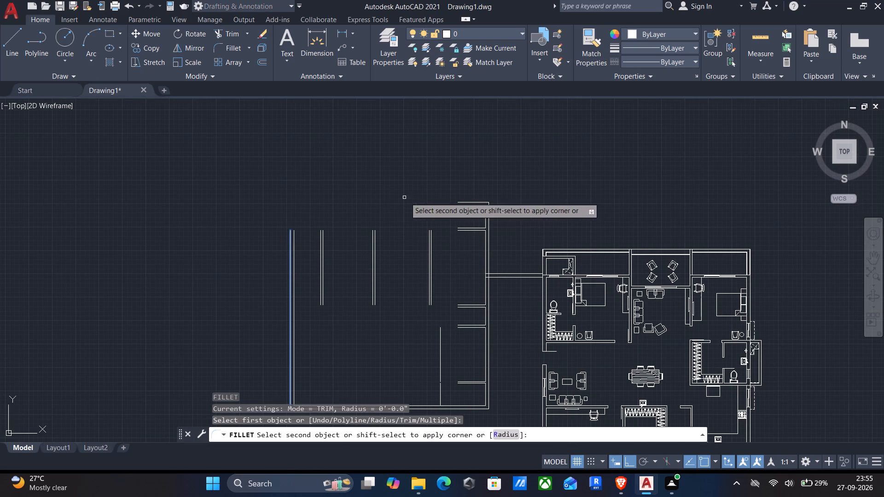
click(461, 202)
key(Return)
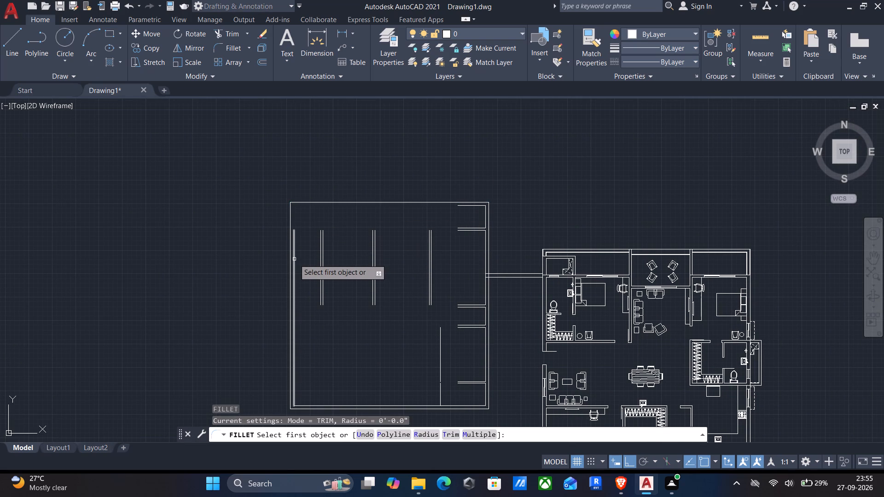
drag(294, 260, 317, 247)
click(459, 206)
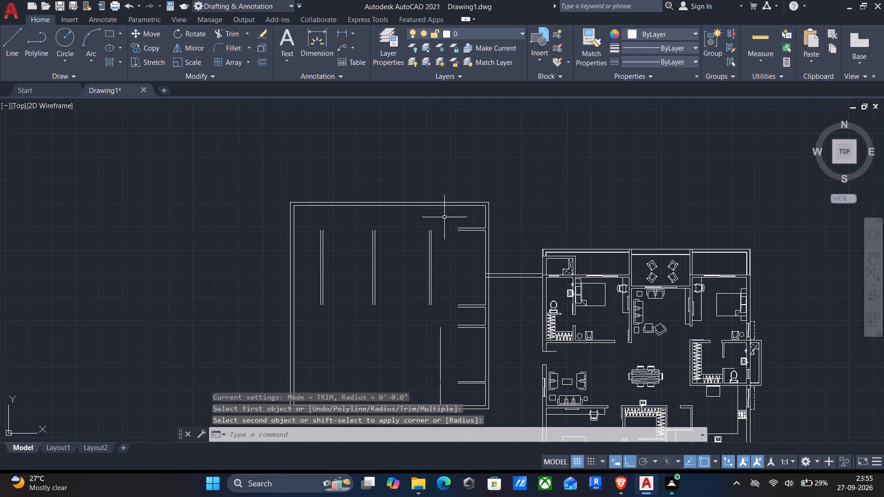
Create a 6" vertical partition by offsetting the western wall's inner line 15' east and offsetting that new line 6" further east.
scroll(418, 250, down, 1)
middle_drag(410, 267, 411, 236)
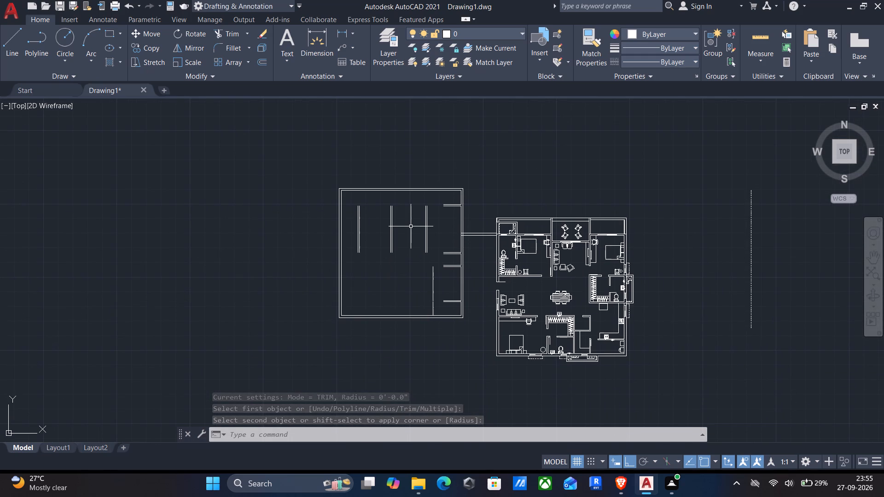
key(o)
key(Return)
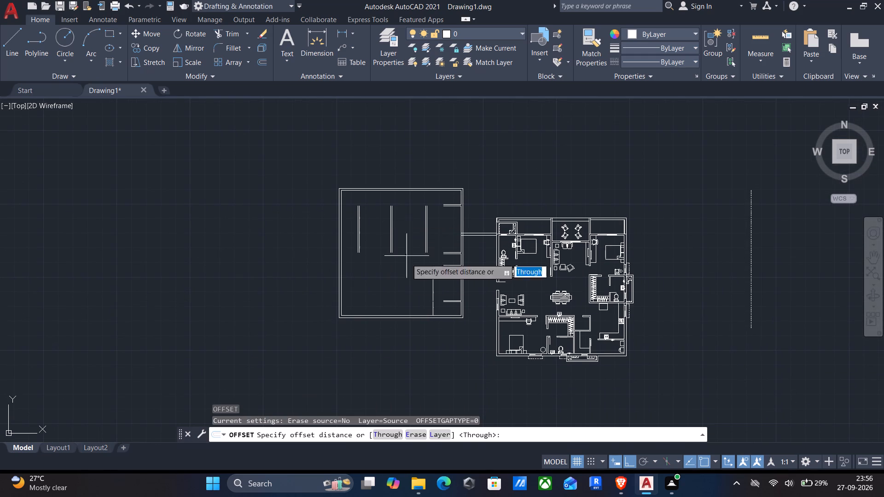
scroll(341, 318, up, 2)
click(337, 289)
click(356, 278)
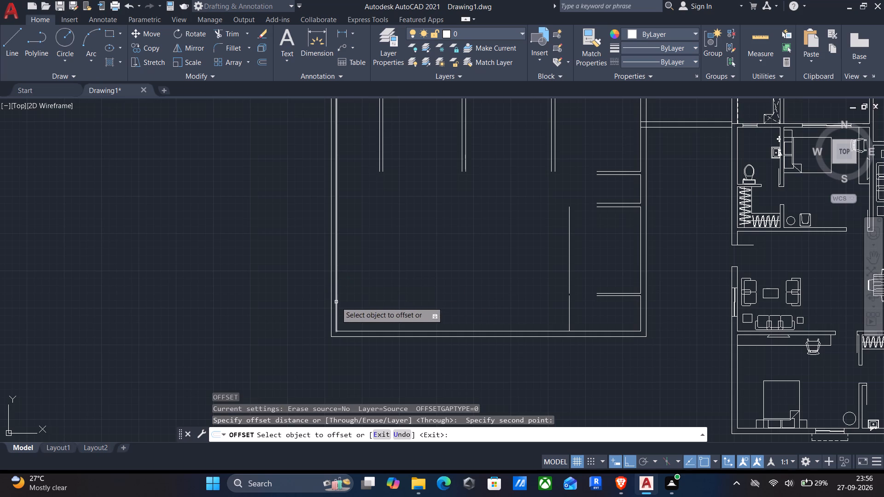
click(335, 303)
key(1)
text(5')
key(Return)
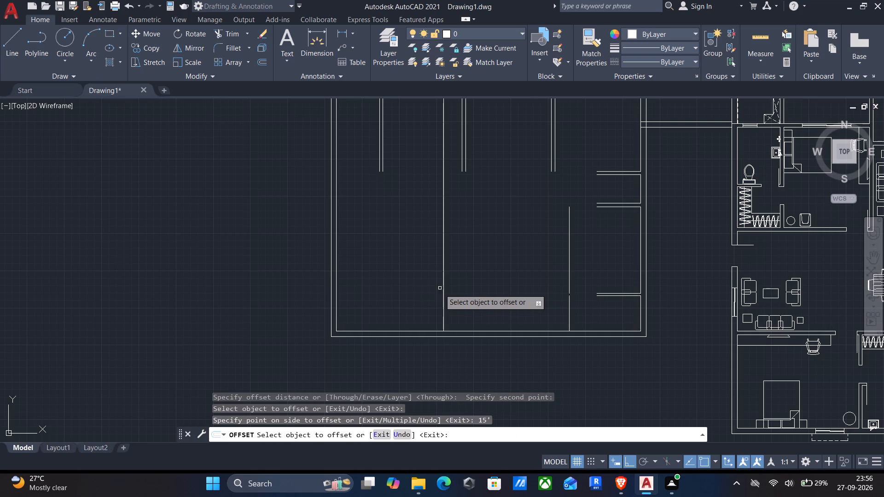
click(443, 289)
text(6")
key(Return)
middle_drag(410, 289, 419, 307)
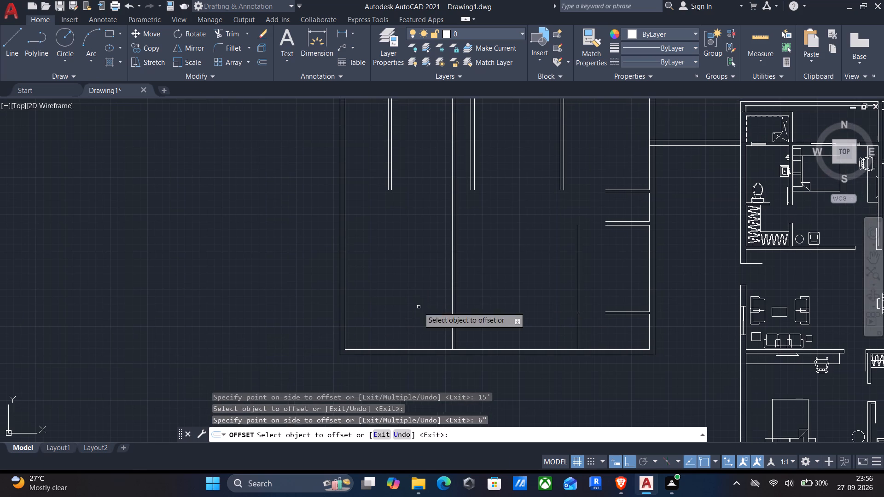
key(Return)
Trim the southern wall's inner line between the two lines of the new vertical partition.
key(t)
key(r)
key(Return)
scroll(459, 347, up, 2)
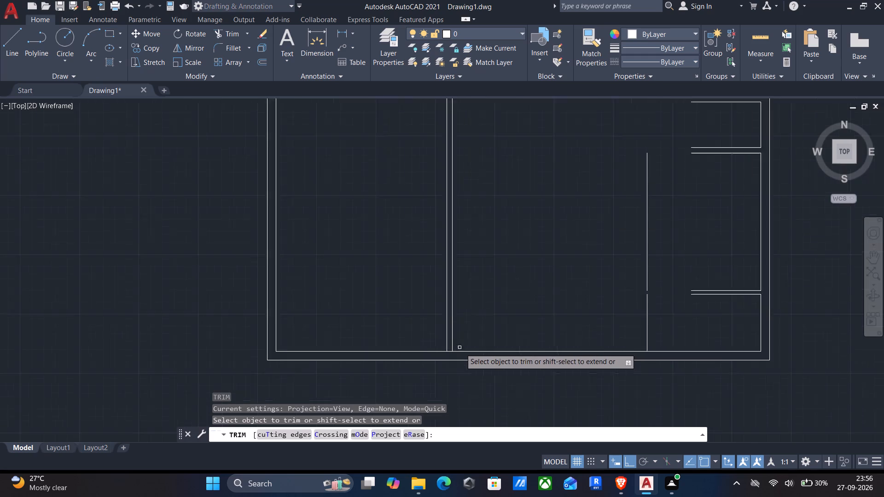
scroll(460, 349, up, 1)
click(429, 355)
scroll(429, 355, down, 3)
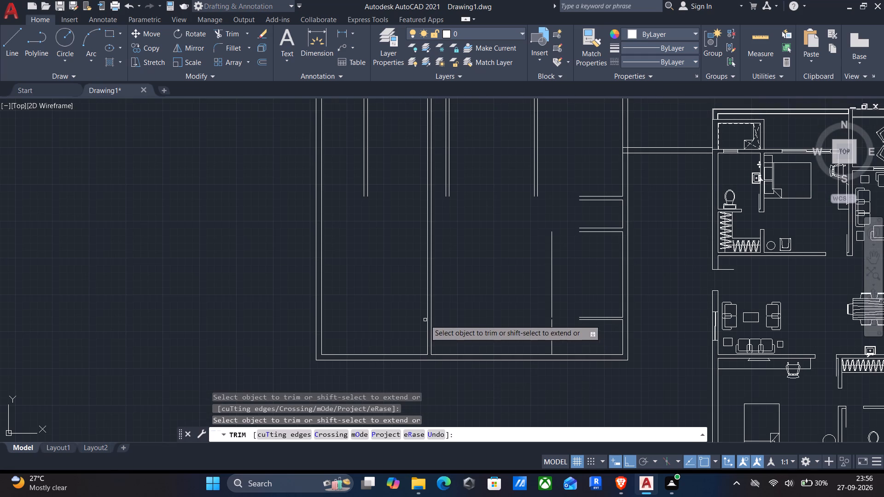
middle_drag(425, 320, 435, 323)
key(Escape)
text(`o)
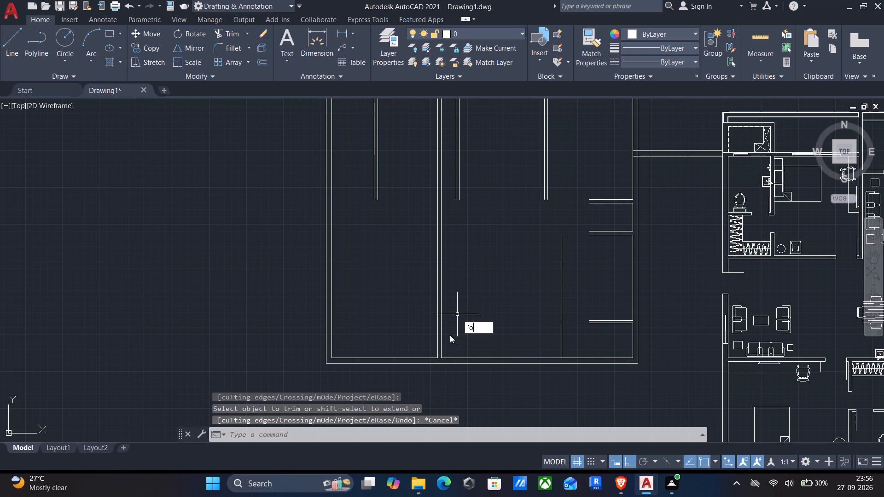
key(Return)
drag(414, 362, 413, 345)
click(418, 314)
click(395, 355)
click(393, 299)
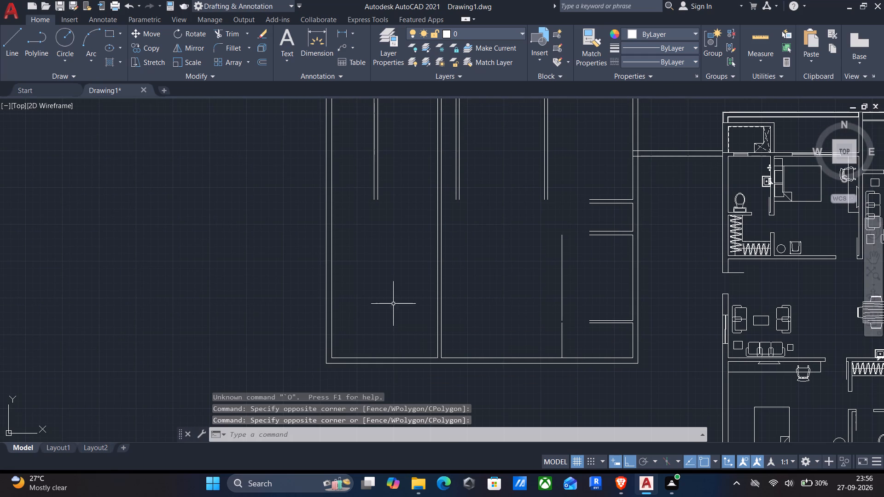
Create a 6" horizontal partition in the southwest room by offsetting the southern wall's inner line 12'1" north.
key(o)
key(Return)
drag(390, 351, 390, 344)
click(390, 307)
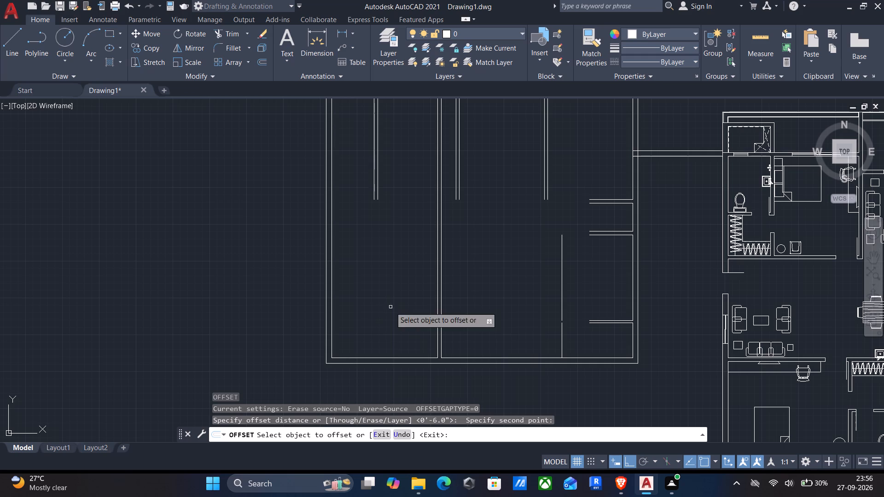
click(385, 357)
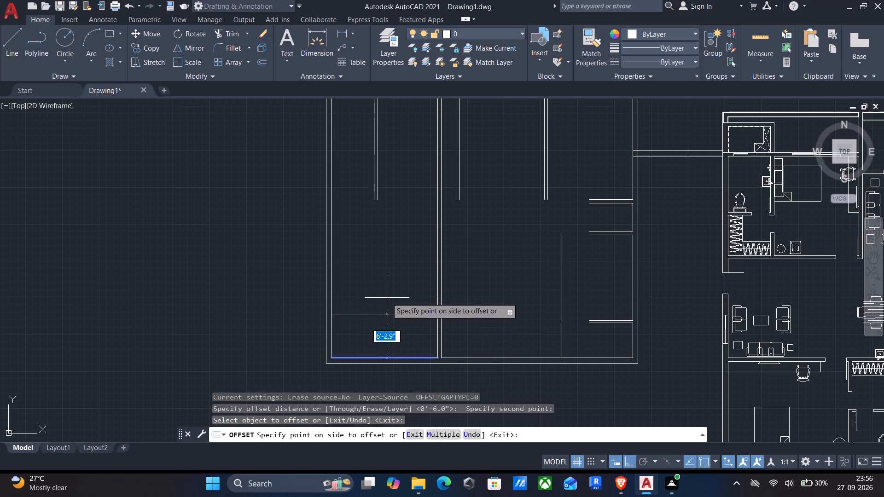
text(12)
text('1")
key(Return)
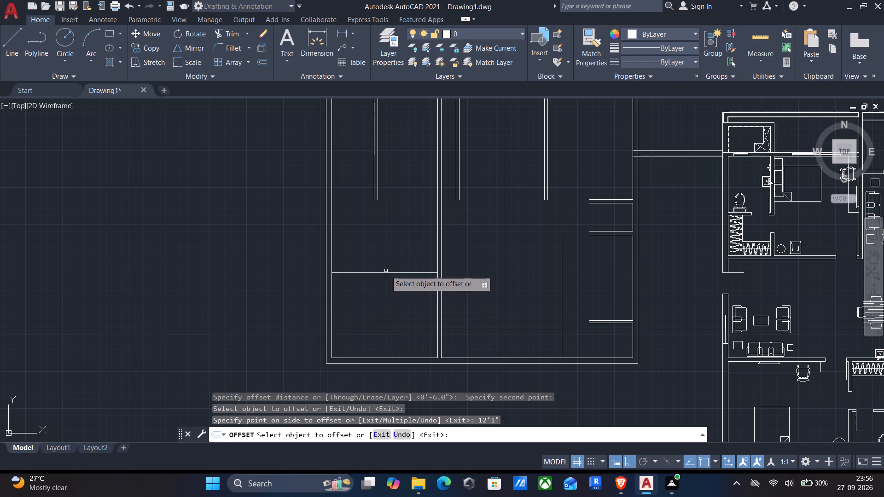
click(381, 273)
text(6")
key(Return)
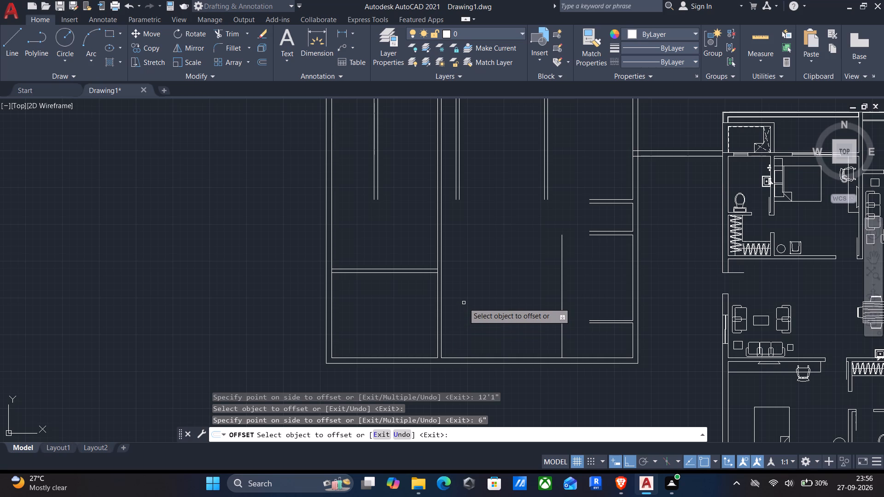
key(Escape)
Extend both lines of the horizontal partition east to the vertical partition's eastern line.
text(ex)
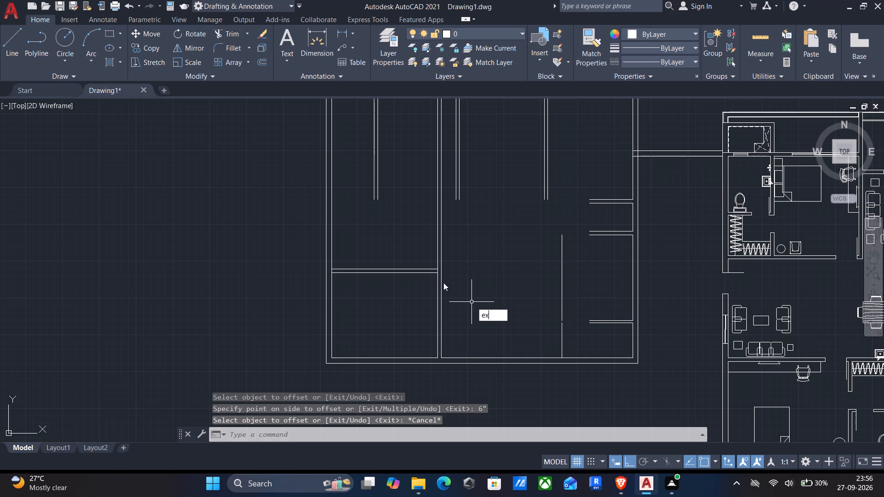
key(Return)
drag(416, 252, 413, 286)
key(Escape)
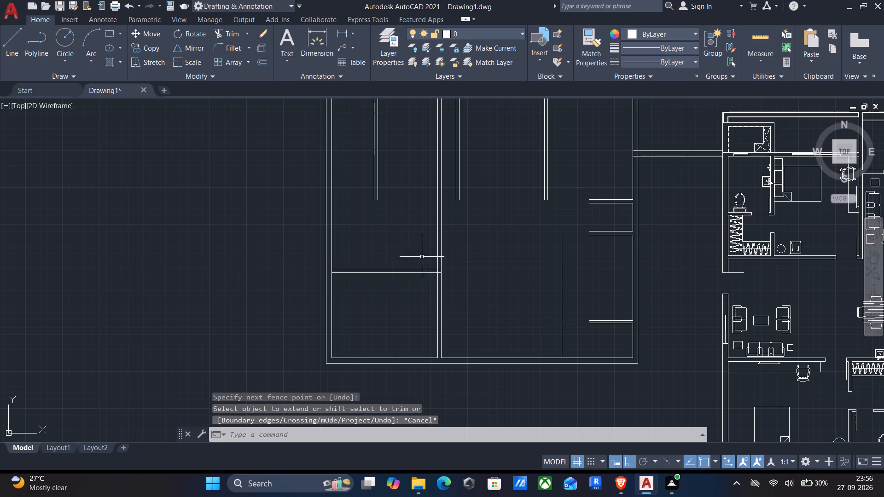
Trim the vertical partition's lines north of the horizontal partition to finish the southwest room's northeast corner.
key(r)
key(e)
key(BackSpace)
key(BackSpace)
key(BackSpace)
key(t)
key(r)
key(Return)
drag(453, 253, 452, 253)
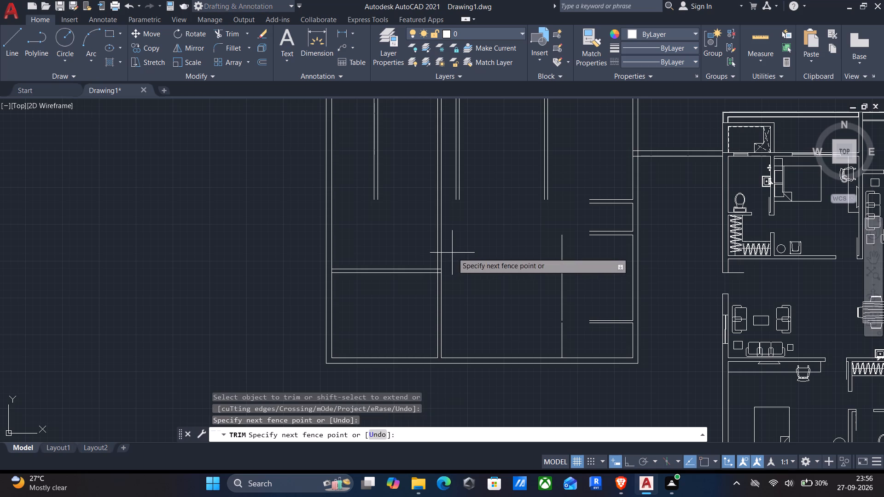
drag(452, 253, 429, 245)
scroll(427, 244, down, 1)
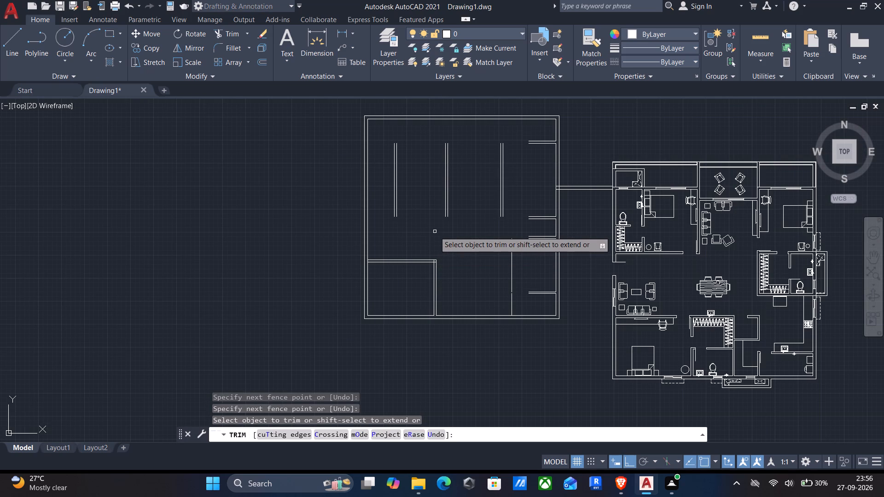
scroll(430, 265, up, 1)
key(Escape)
Offset the southwest room's eastern partition line 11' east and measure the gap to the next vertical line.
key(o)
key(Return)
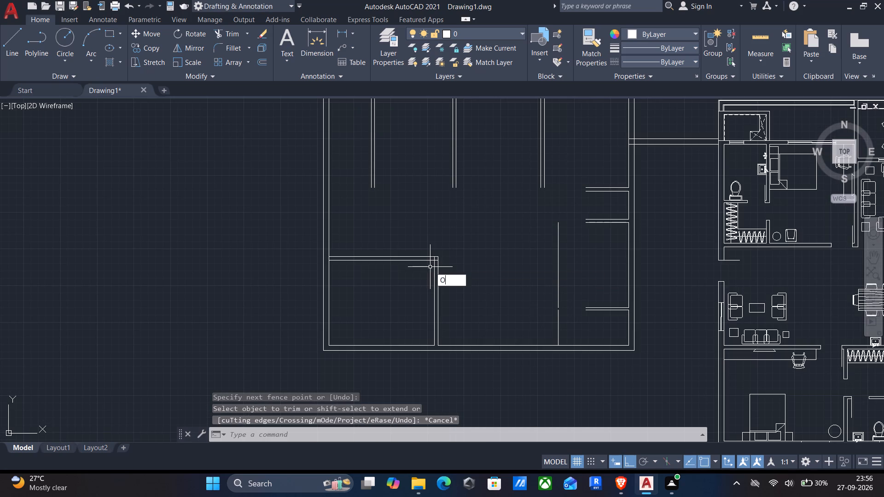
drag(440, 291, 465, 275)
drag(472, 269, 468, 276)
click(436, 321)
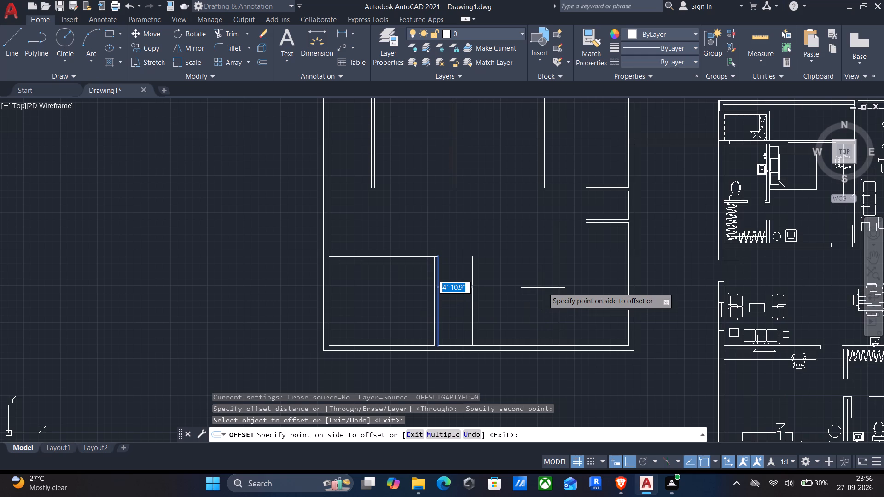
text(11')
key(Return)
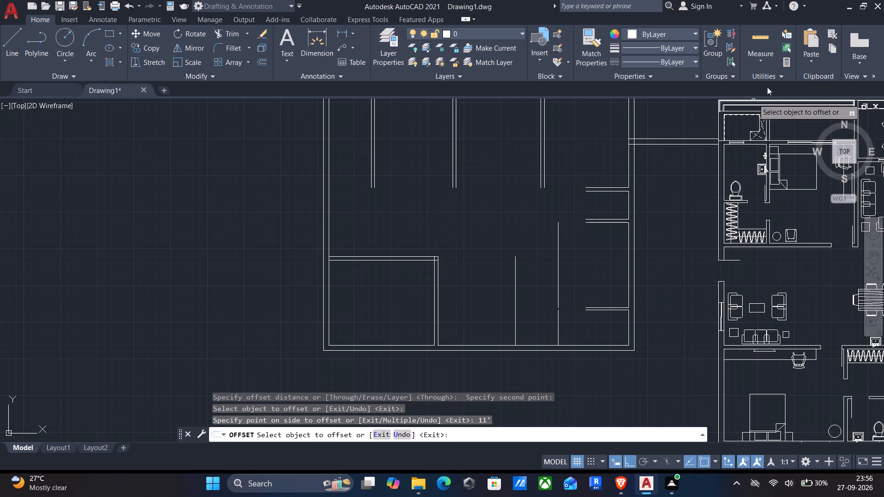
click(762, 35)
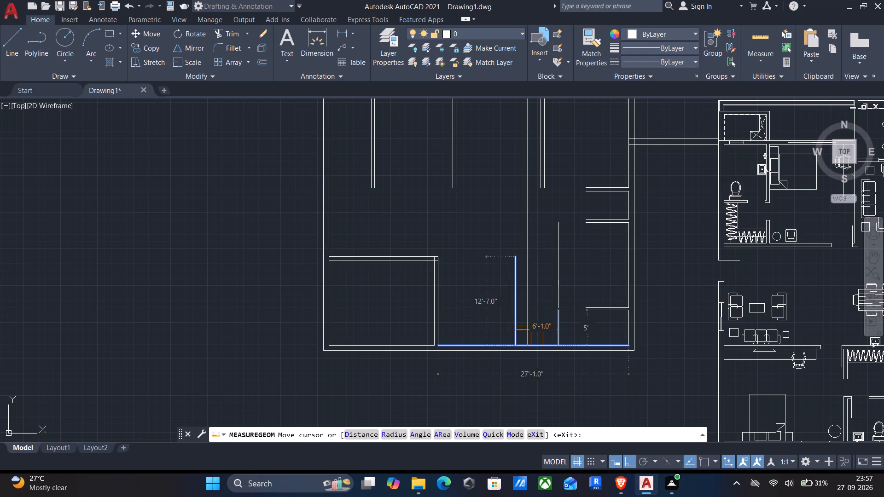
key(Escape)
Offset the new vertical line 6" east to form a second partition off the southern wall.
key(o)
key(Return)
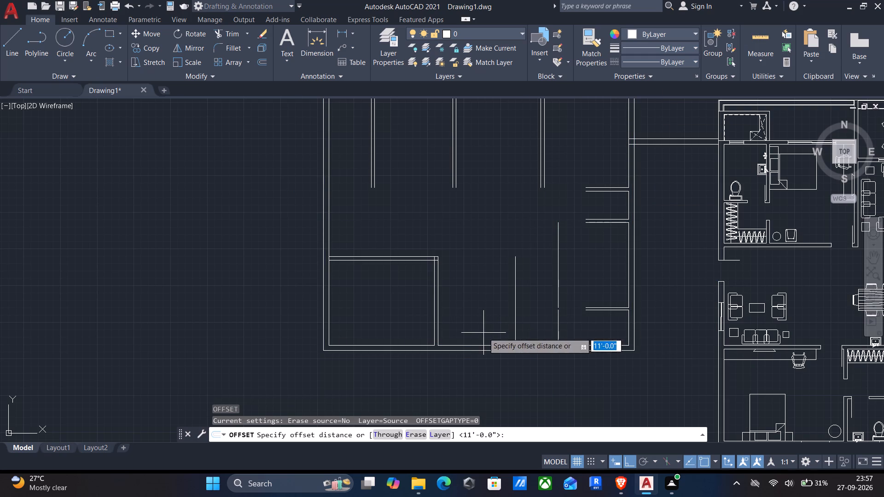
drag(483, 333, 493, 324)
drag(533, 282, 526, 292)
click(514, 308)
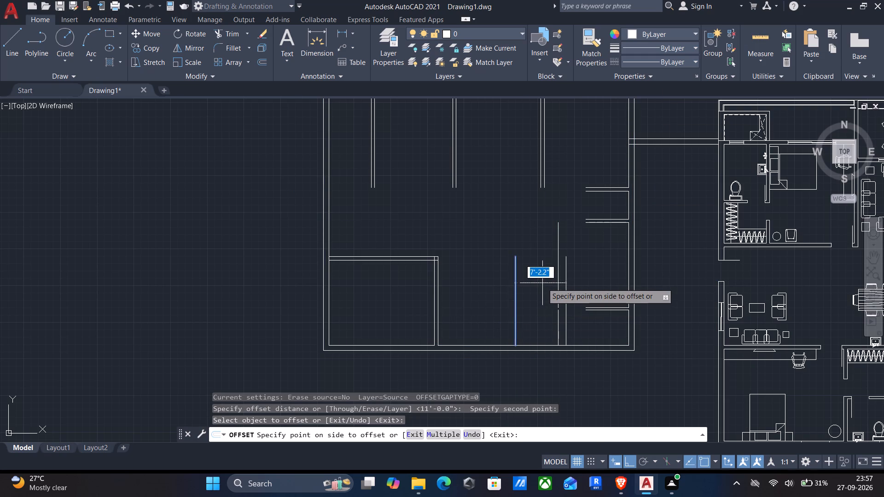
text(6")
key(Return)
Offset the upper existing vertical line near the southeast rooms 6" west and measure its clear distance to the new partition.
click(559, 289)
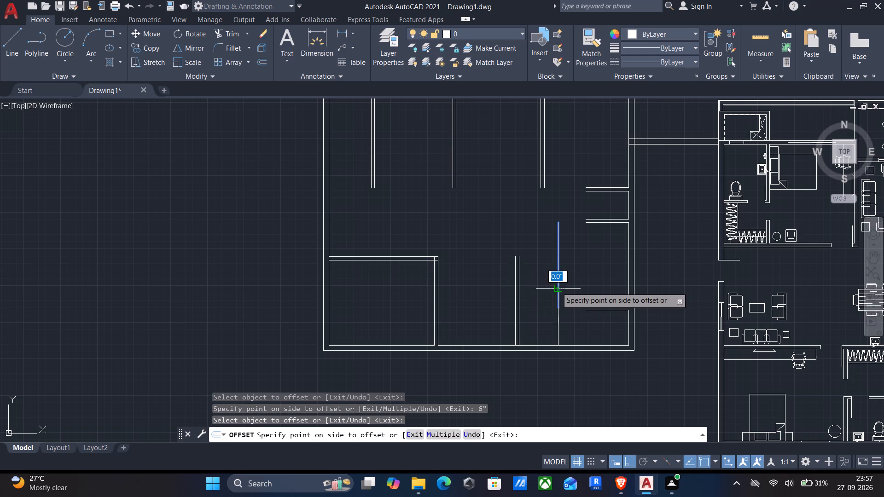
text(6")
key(Return)
key(Return)
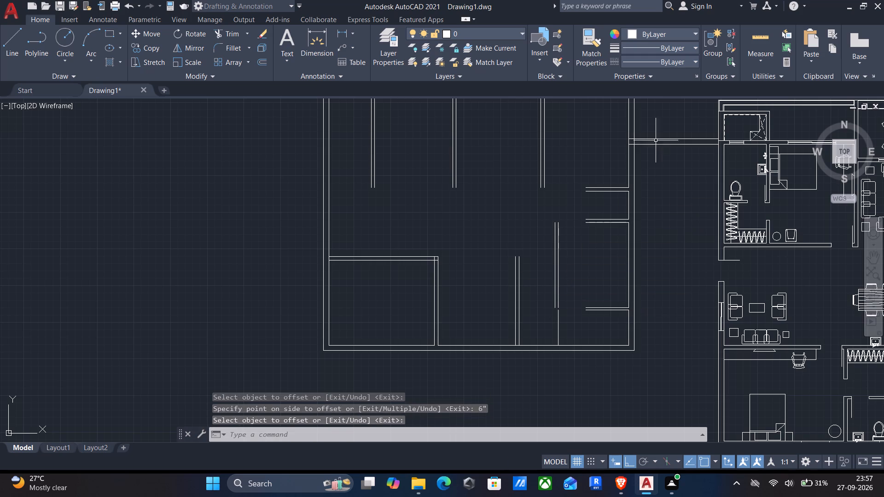
click(770, 34)
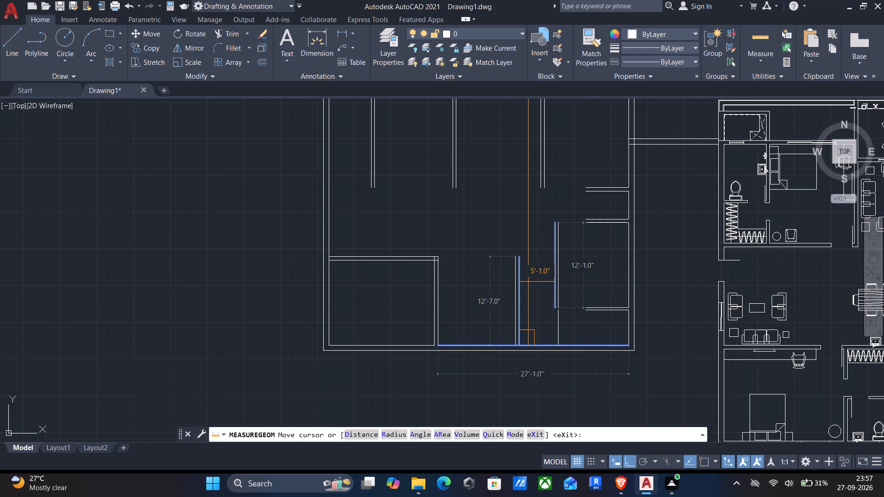
key(Escape)
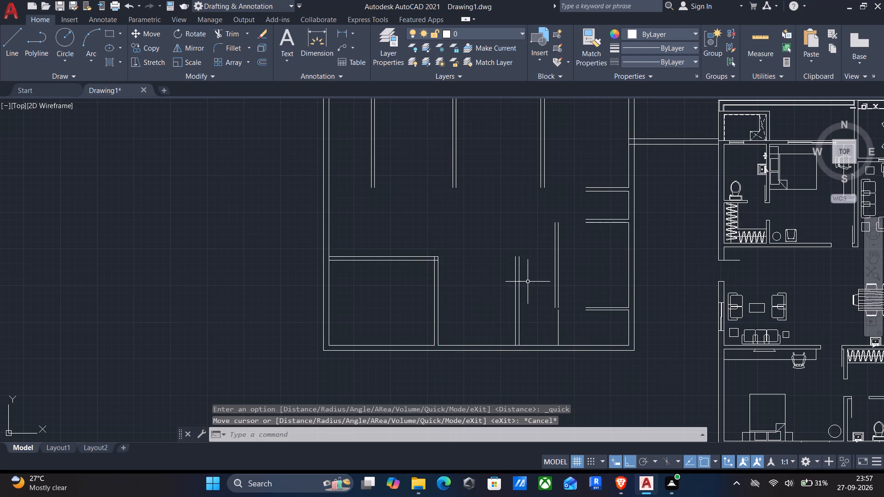
Offset the short vertical line beside the southeast corner room 6" west to give it partition thickness.
key(o)
key(Return)
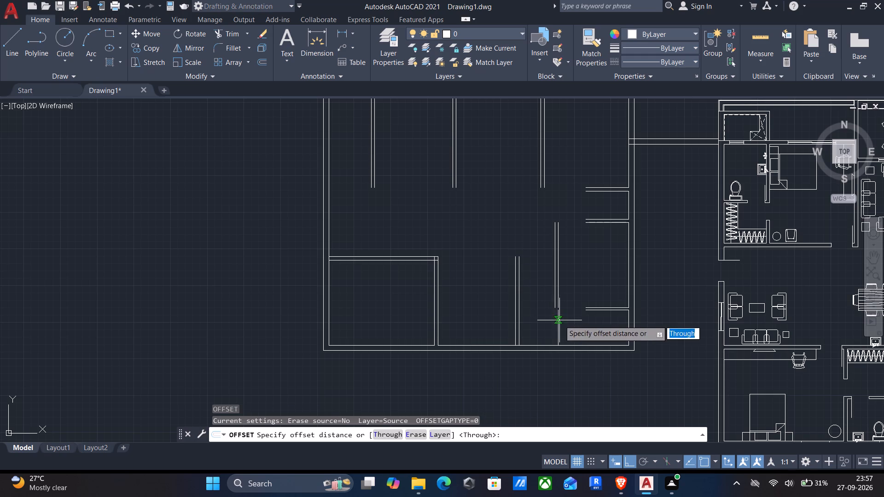
click(562, 322)
click(534, 331)
click(558, 329)
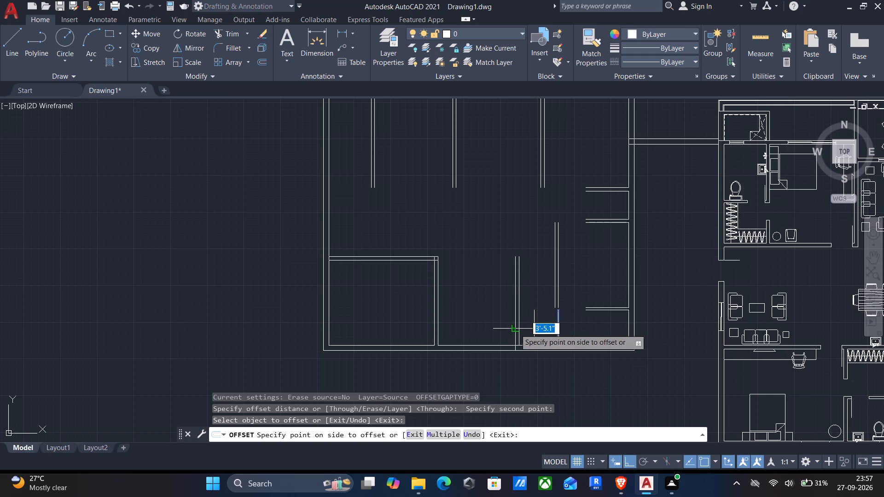
text(6")
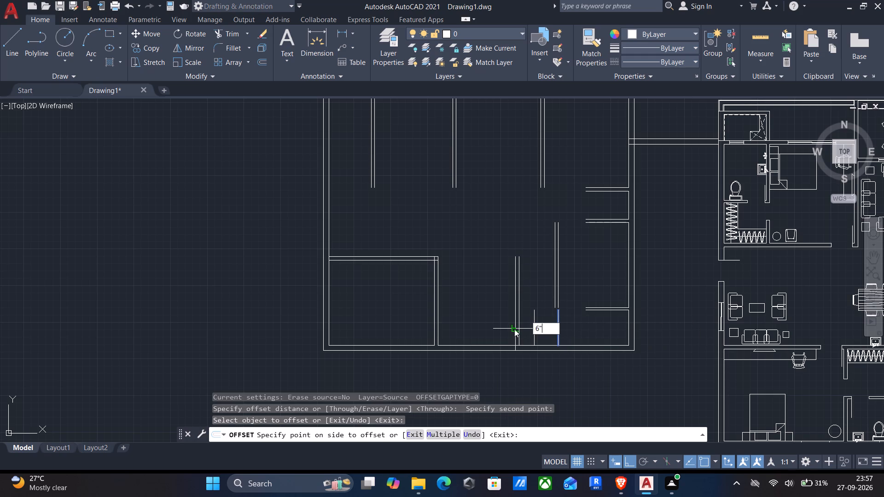
key(Return)
key(Return)
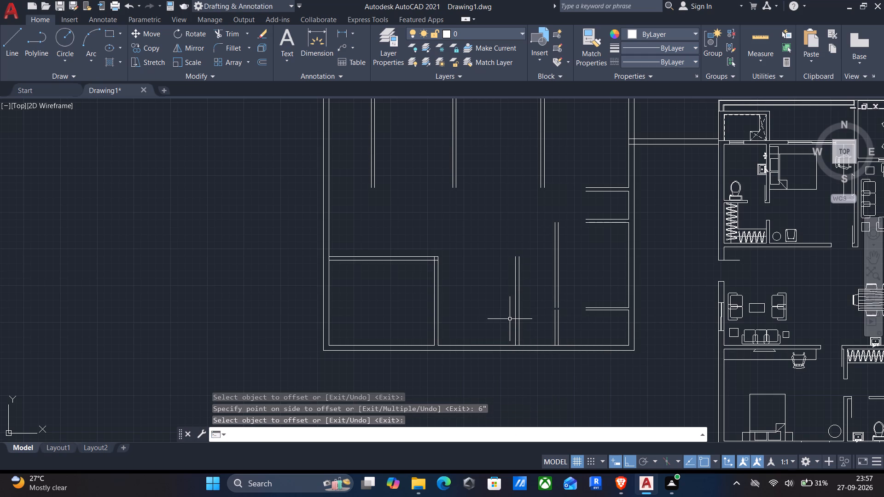
Extend both lines of the upper partition segment south to close the gap with the short segment below.
text(ex)
key(Return)
drag(568, 275, 561, 278)
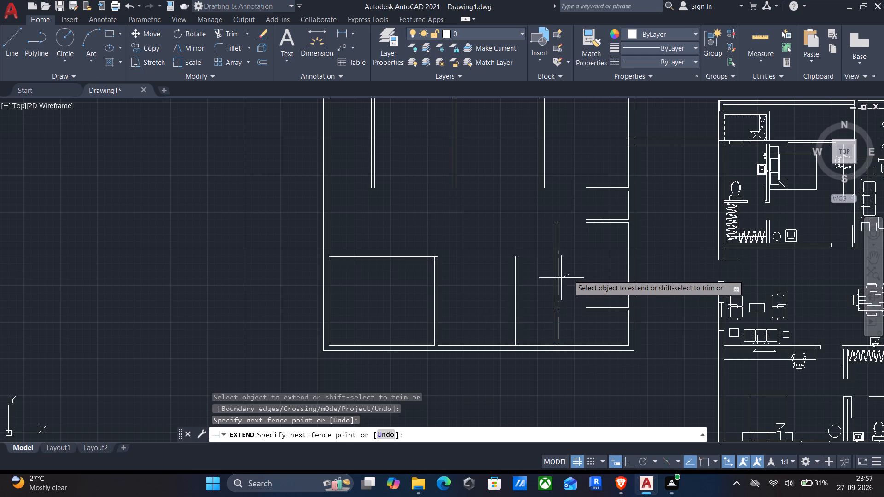
drag(561, 278, 545, 292)
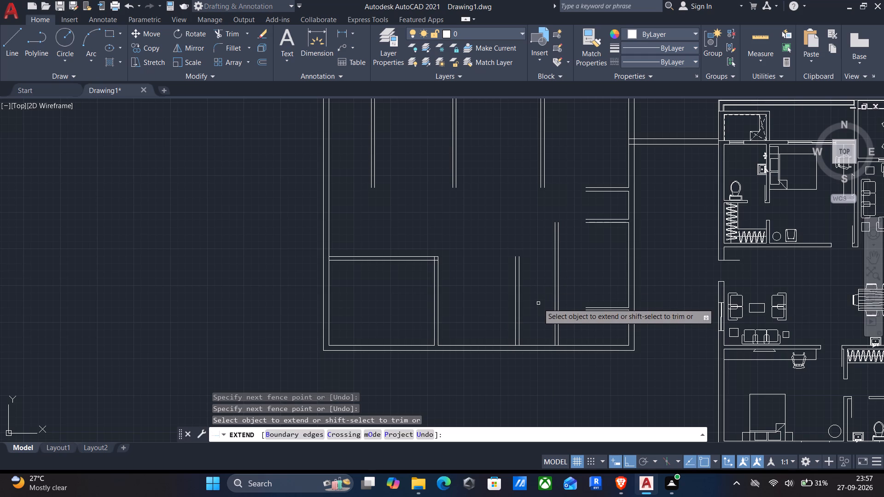
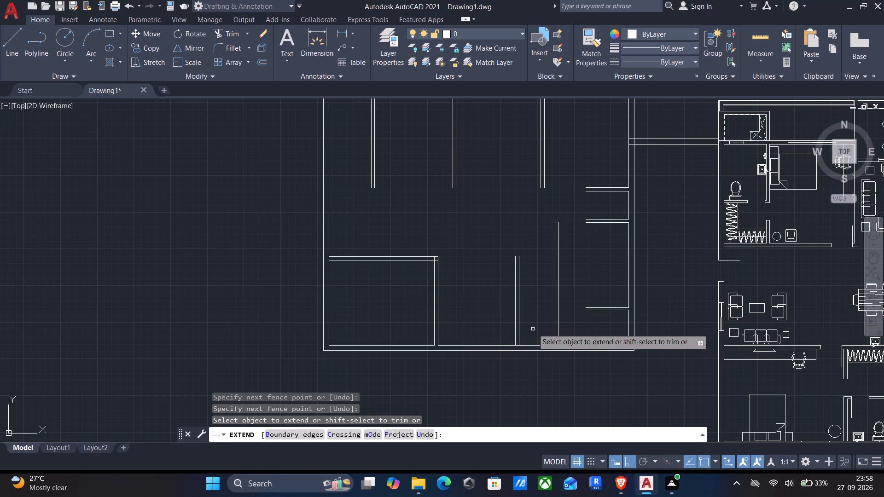
Trim the inner southern wall line between the paired lines of the two partitions east of the southwest room.
key(Escape)
text(tr)
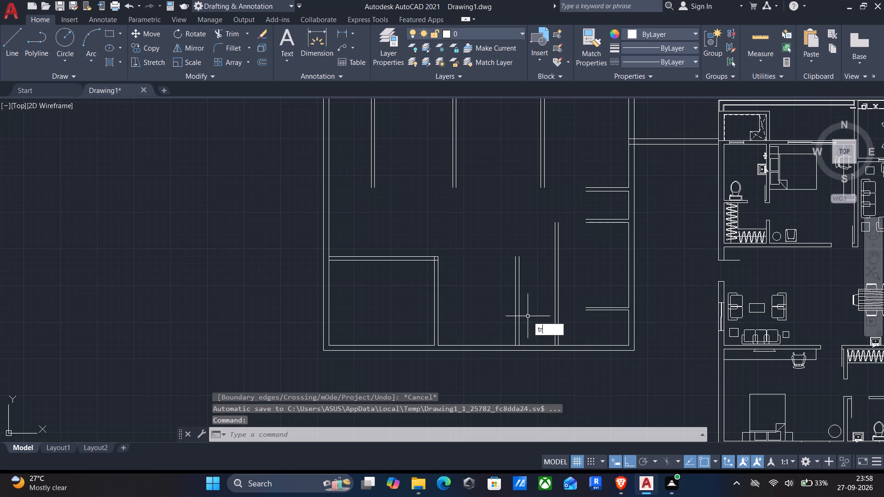
key(Return)
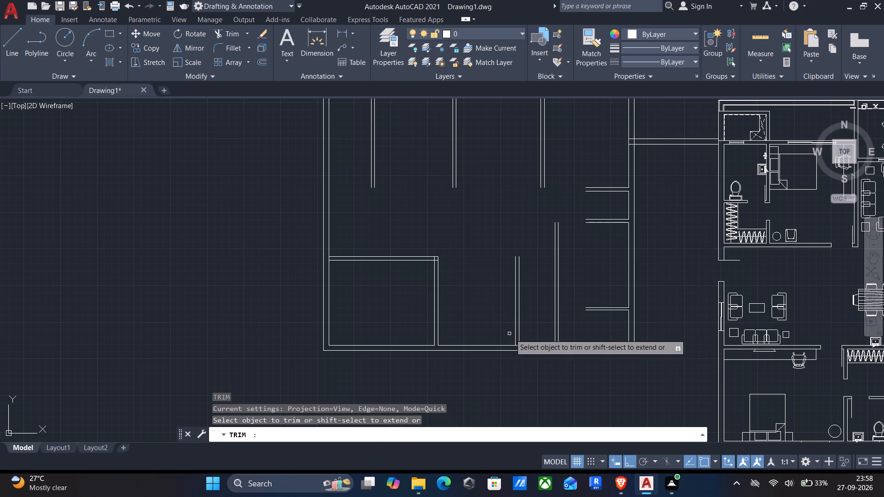
scroll(515, 346, up, 3)
click(517, 344)
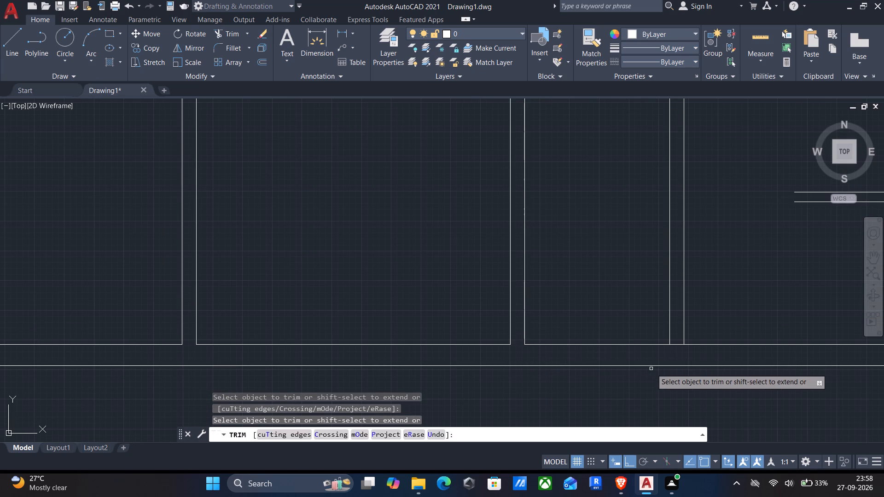
click(674, 344)
scroll(539, 307, down, 2)
middle_drag(510, 274, 548, 287)
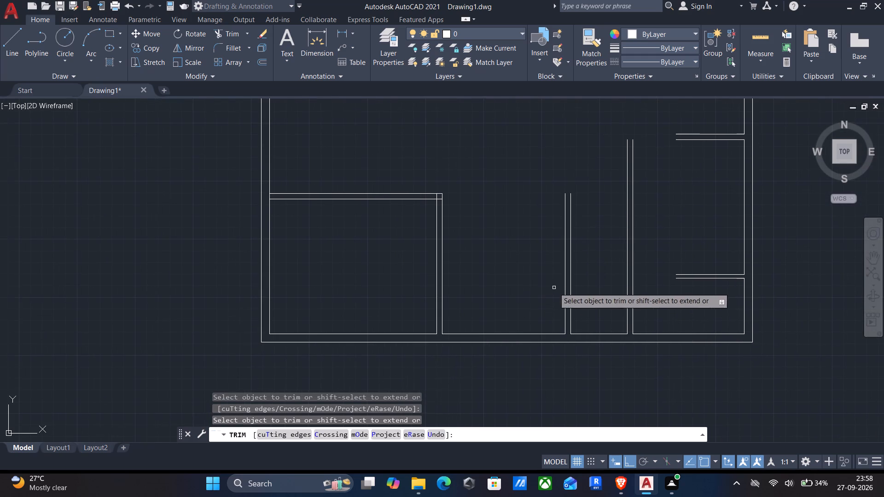
key(Return)
Offset the inner southern wall line of the room east of the southwest room 9' north.
key(o)
key(Return)
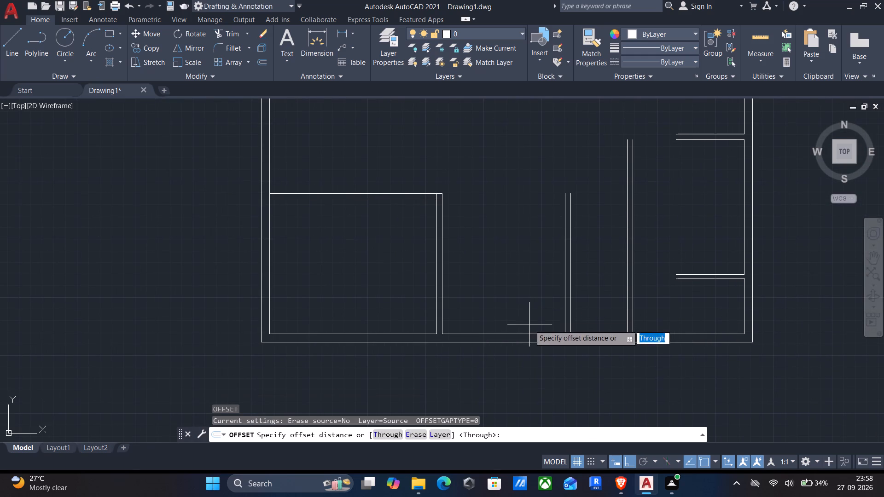
drag(529, 325, 525, 306)
drag(507, 243, 505, 269)
click(497, 331)
click(495, 333)
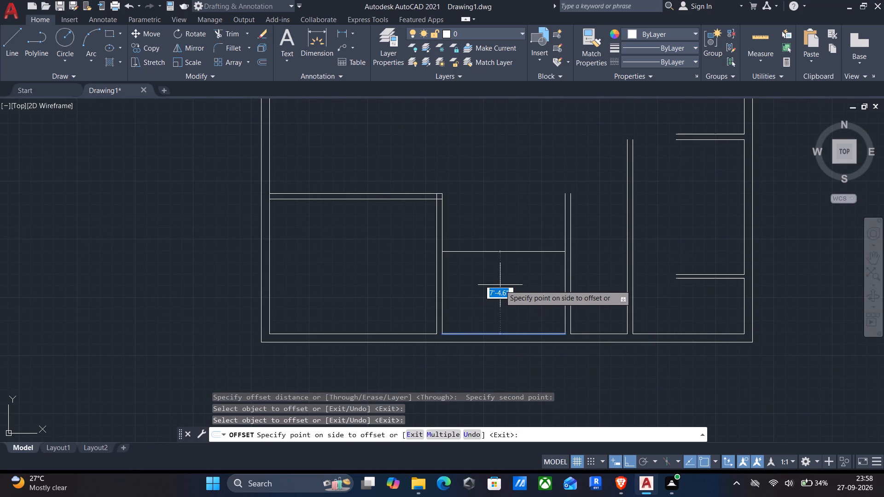
text(9')
key(Return)
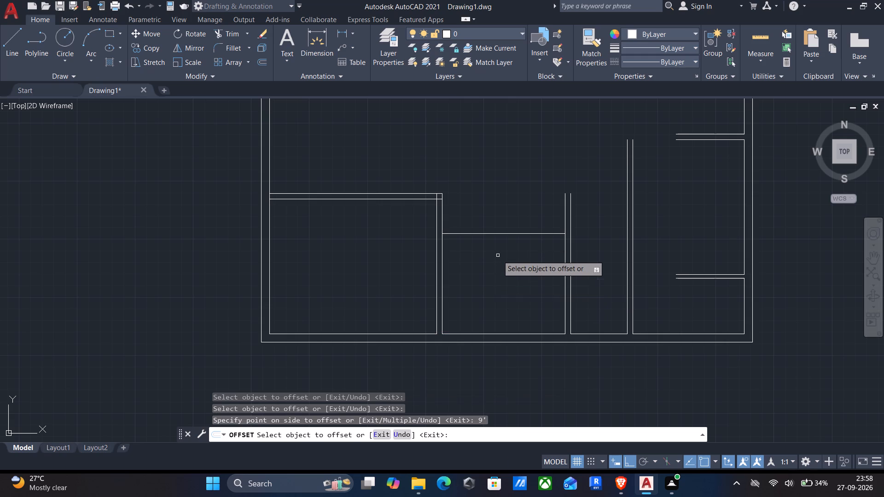
Offset the new horizontal line 6" north to give the middle room's northern partition its thickness.
click(488, 231)
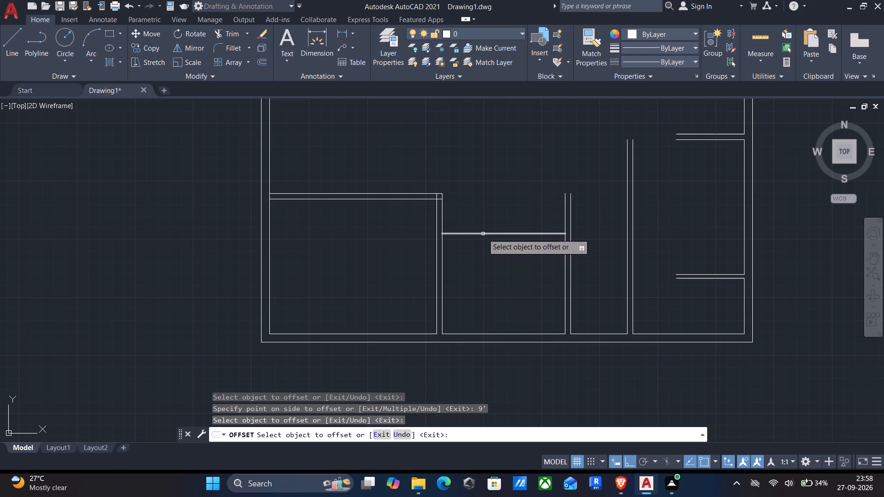
click(483, 234)
key(6)
key(shift+quotedbl)
key(Return)
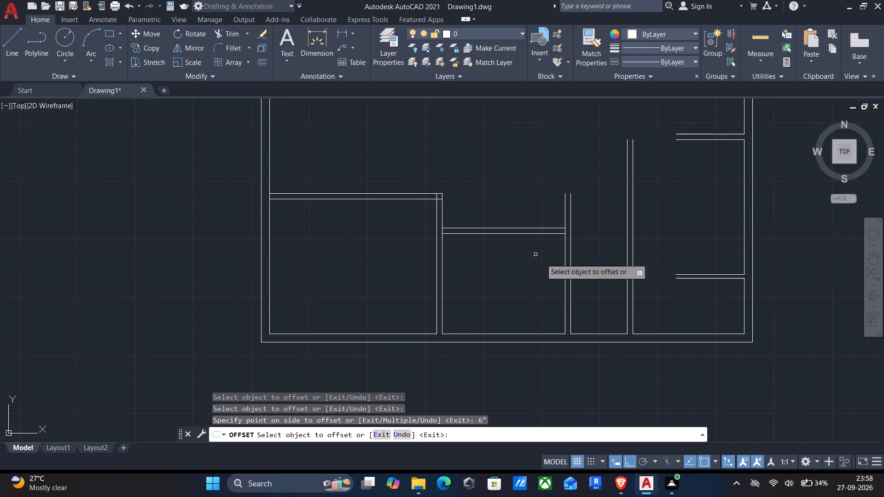
Offset the inner southern wall line of the narrow room between the two partitions 9' north.
click(587, 334)
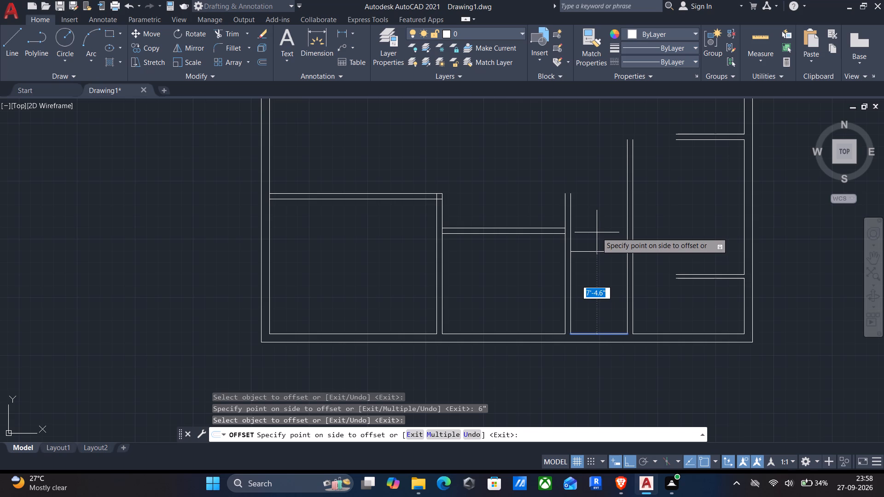
text(9')
key(Return)
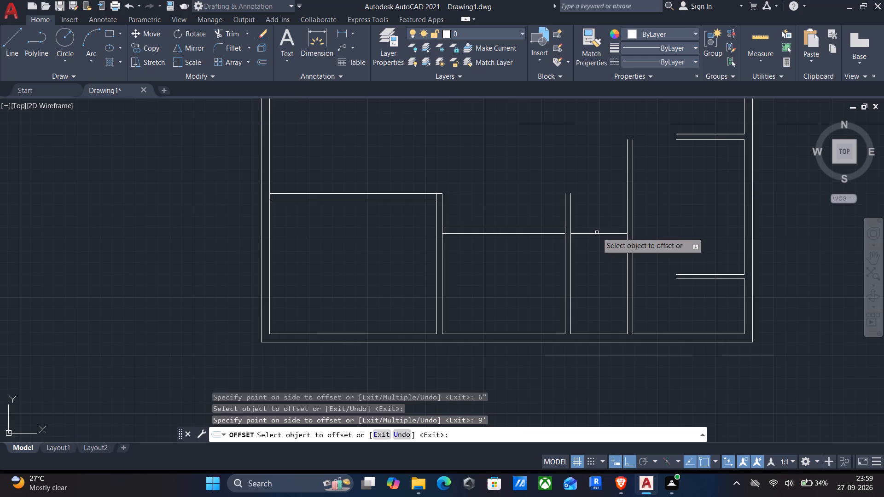
key(Escape)
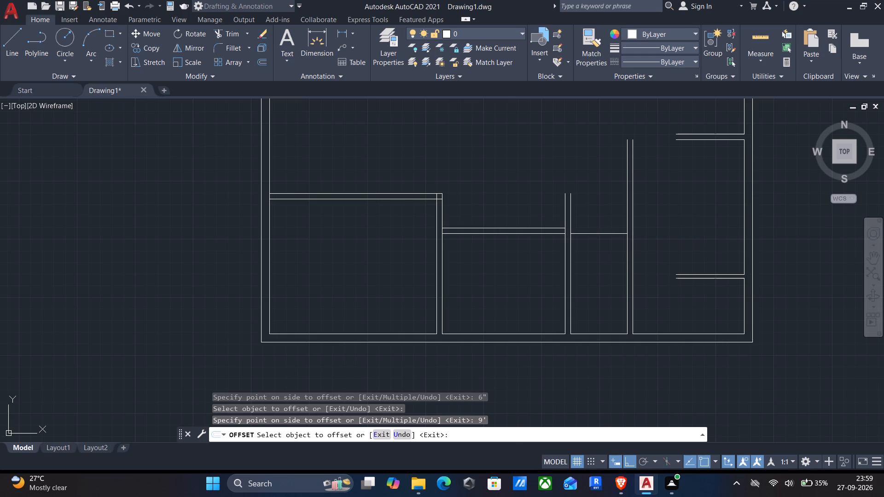
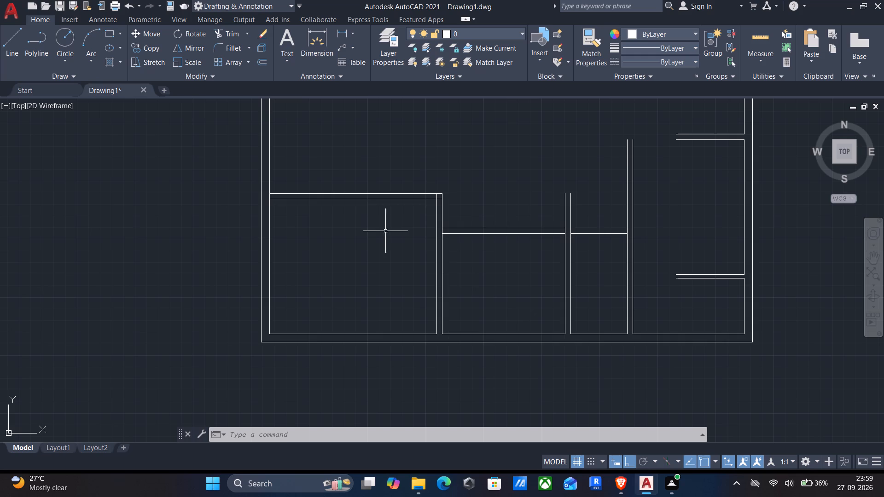
Offset the narrow room's northern line 6" north to give its partition thickness.
middle_drag(593, 283, 603, 351)
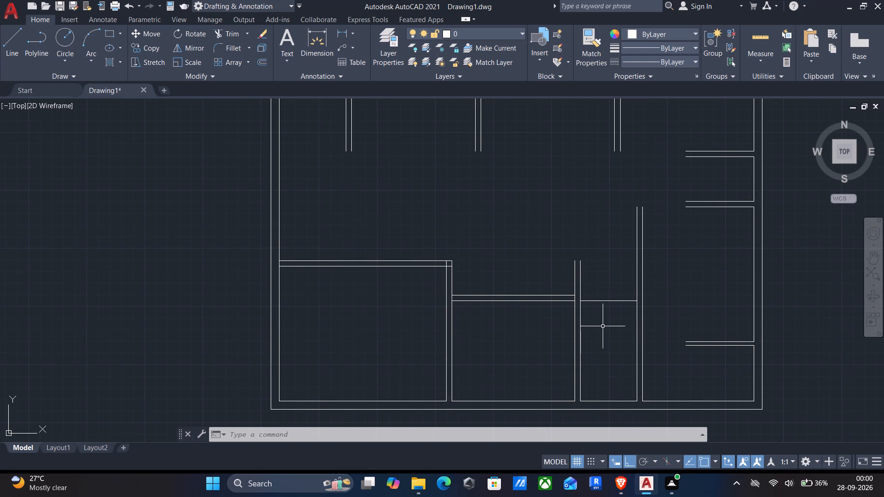
key(o)
key(Return)
drag(603, 312, 603, 294)
drag(601, 242, 601, 247)
click(606, 303)
click(600, 301)
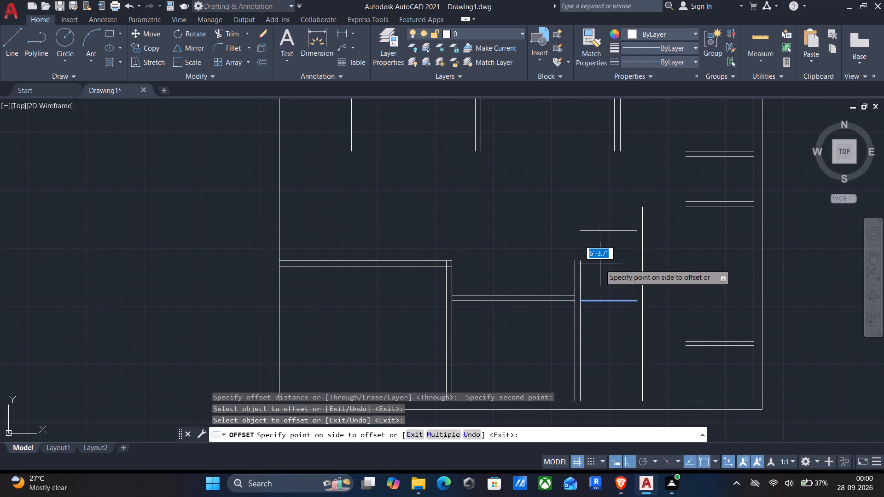
text(6")
key(Return)
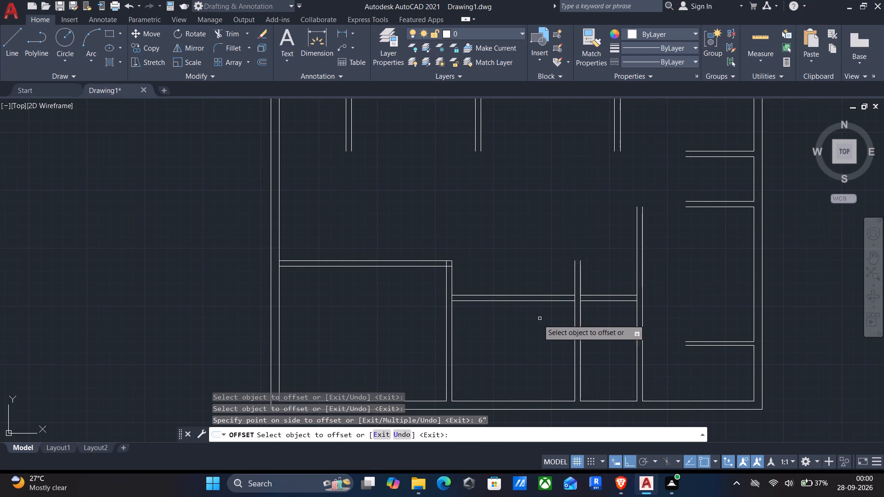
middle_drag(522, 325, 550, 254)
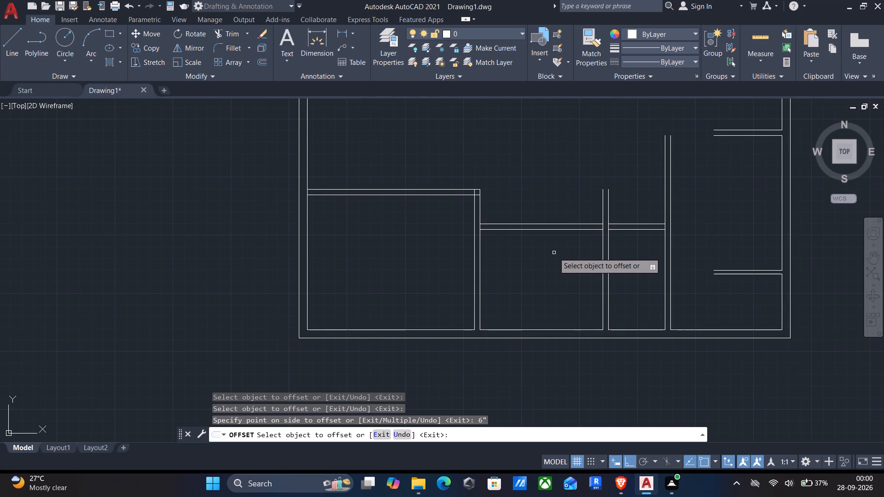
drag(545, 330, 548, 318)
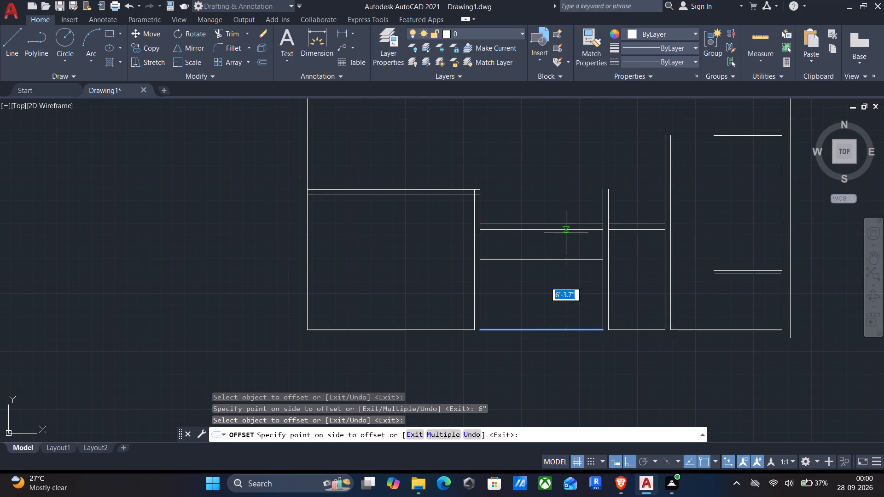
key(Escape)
Erase the two horizontal partition lines at the north of the room east of the southwest room.
click(565, 240)
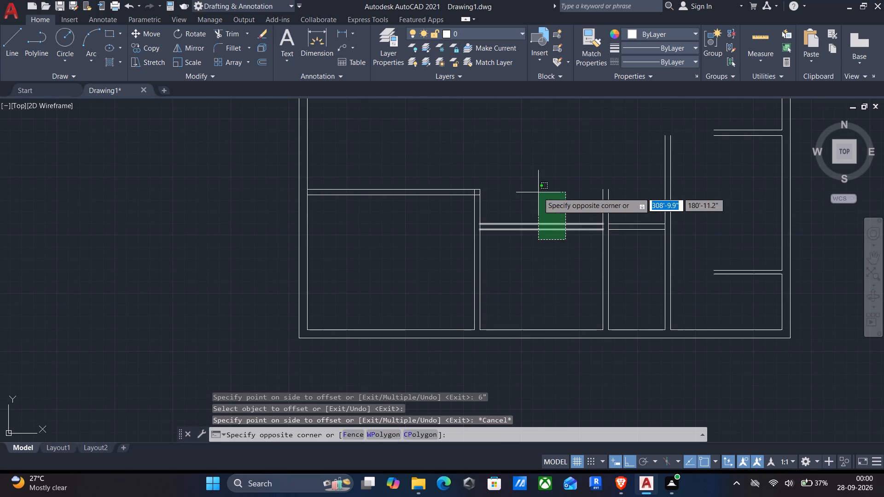
click(538, 192)
key(Delete)
Extend both lines of the southwest room's northern partition east to the next partition and west to the outer wall line.
text(ex)
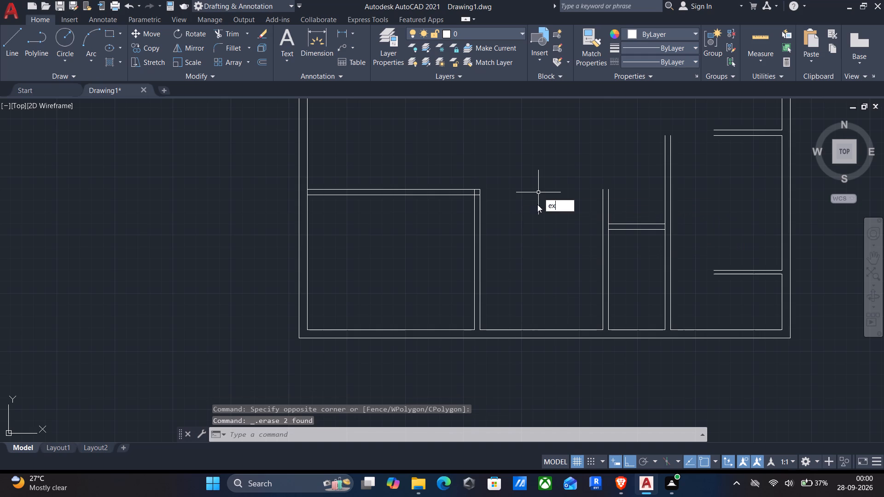
key(Return)
drag(452, 215, 450, 157)
drag(445, 201, 450, 173)
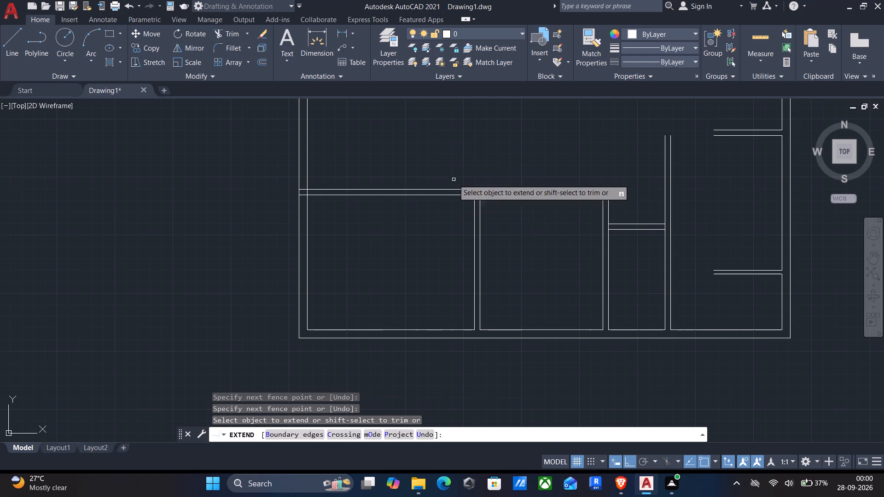
key(Return)
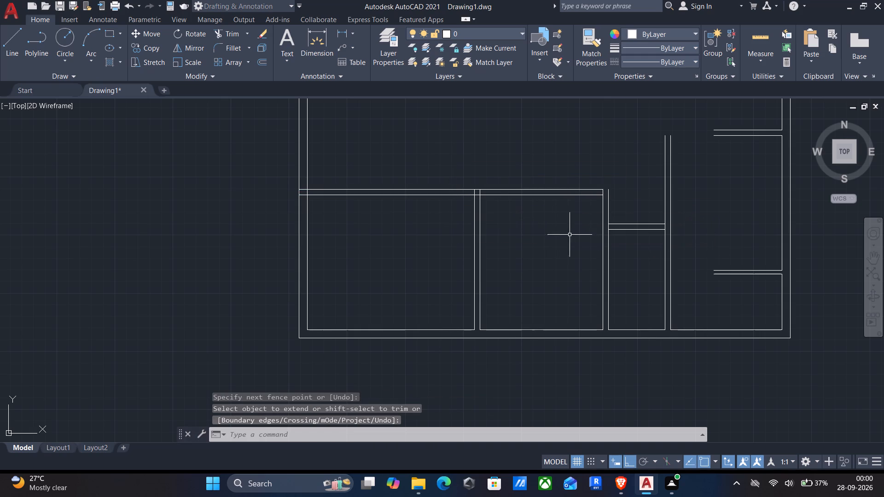
Fillet the extended northern partition's upper line with the eastern line of the middle room's east partition into a square corner.
key(f)
key(Return)
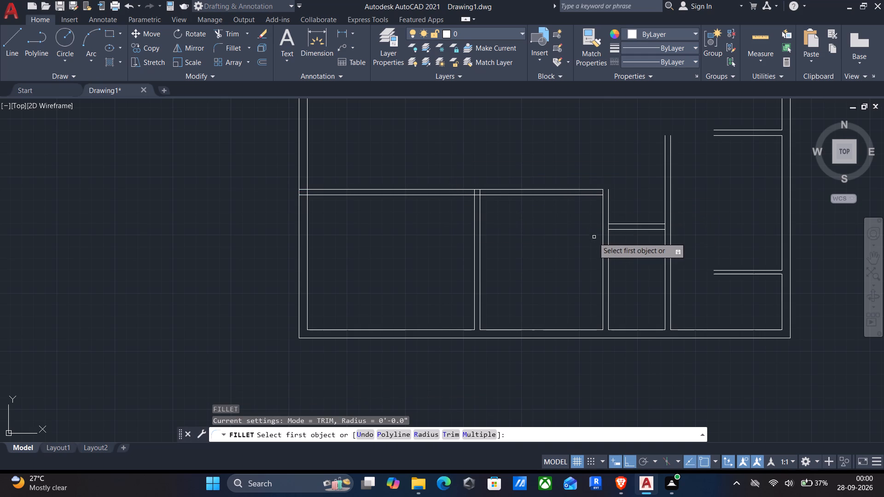
click(609, 205)
click(587, 190)
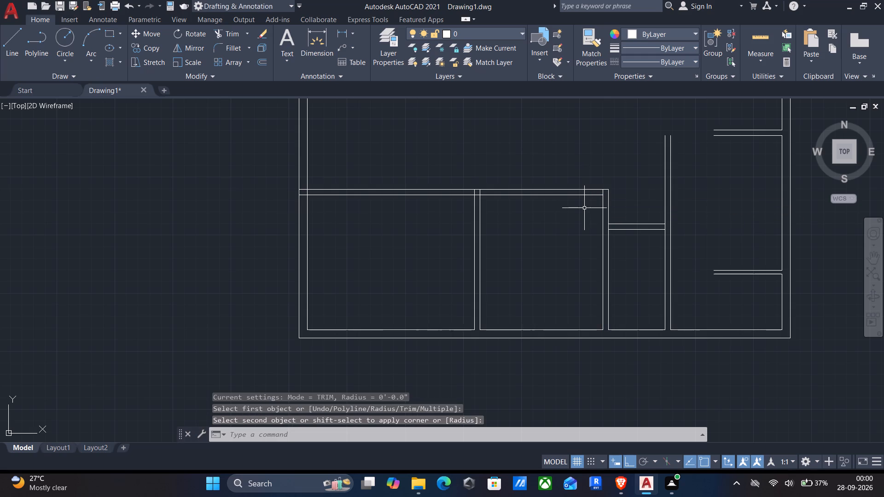
Trim the overlapping partition lines at the middle room's northeast corner and at its junction with the southwest room.
text(tr)
key(Return)
scroll(609, 202, up, 3)
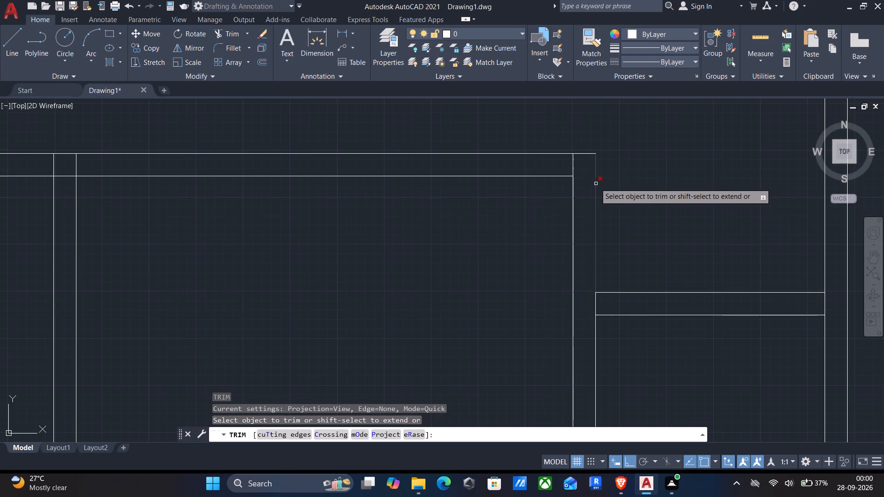
click(571, 164)
scroll(469, 216, down, 1)
middle_drag(469, 216, 631, 248)
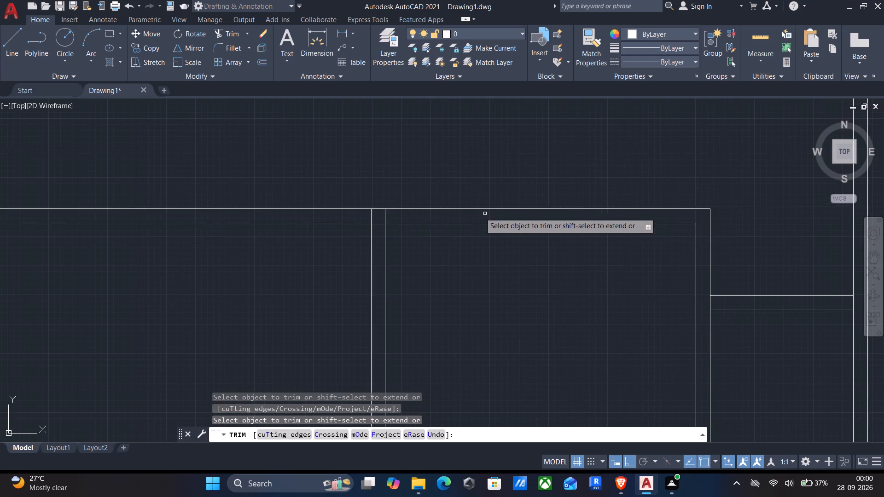
scroll(384, 214, up, 3)
drag(326, 212, 438, 221)
drag(361, 229, 391, 278)
scroll(389, 280, down, 3)
middle_drag(365, 326, 436, 245)
scroll(443, 237, down, 1)
middle_drag(428, 296, 429, 255)
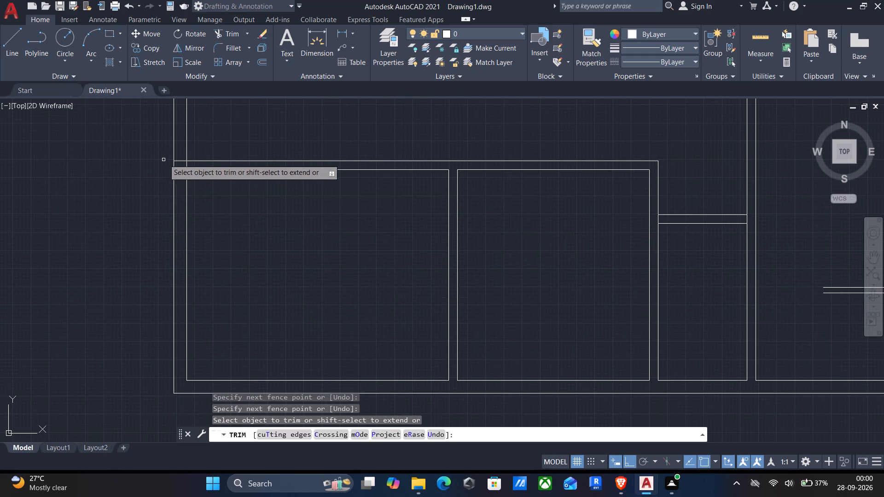
Trim the crossing lines where the southwest room's northern partition meets the western outer wall.
scroll(167, 156, up, 3)
drag(206, 151, 216, 229)
drag(224, 192, 275, 190)
scroll(275, 190, down, 2)
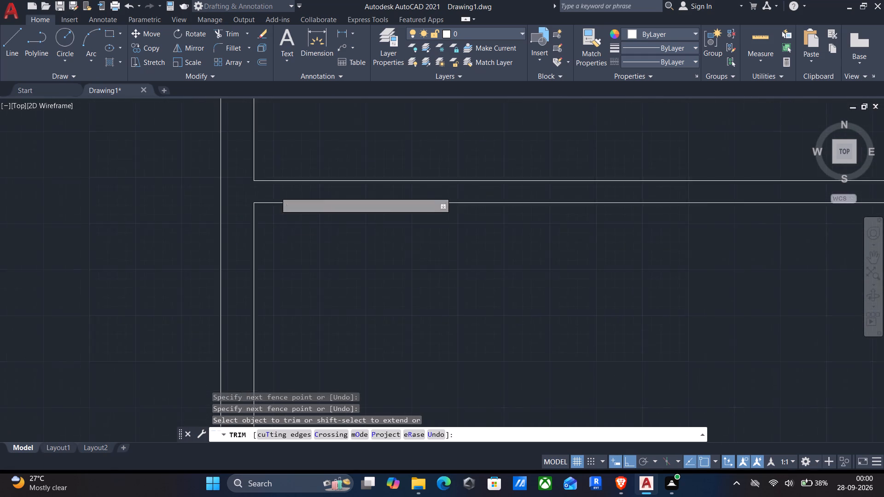
scroll(275, 192, down, 2)
middle_drag(334, 256, 326, 245)
middle_drag(461, 275, 423, 290)
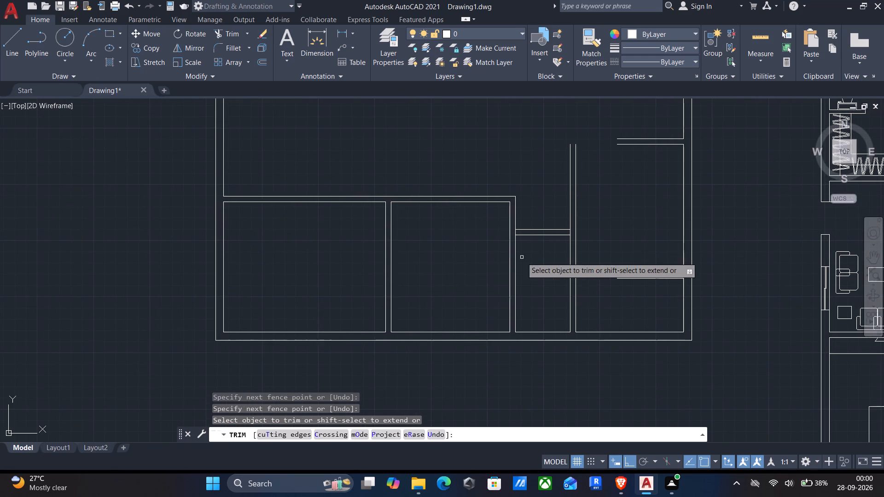
Trim the vertical partition line segments between the paired lines at both ends of the narrow room's northern partition.
scroll(517, 236, up, 4)
click(491, 224)
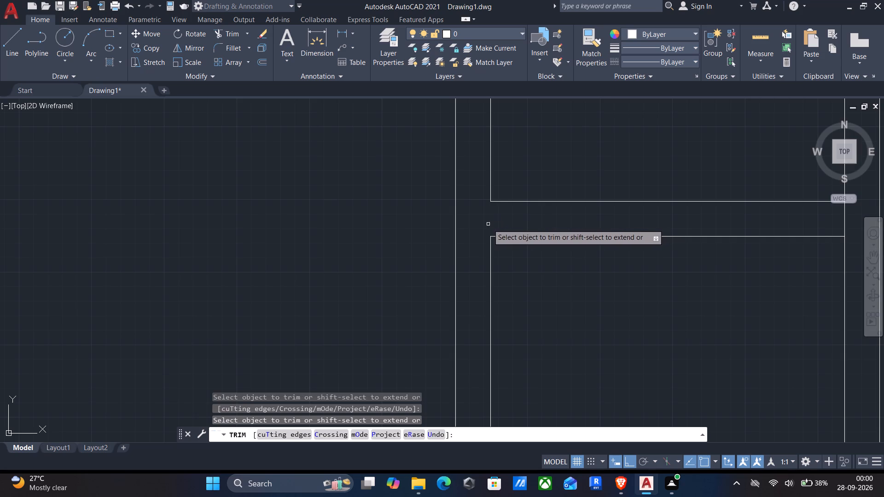
scroll(483, 225, down, 4)
scroll(534, 228, up, 3)
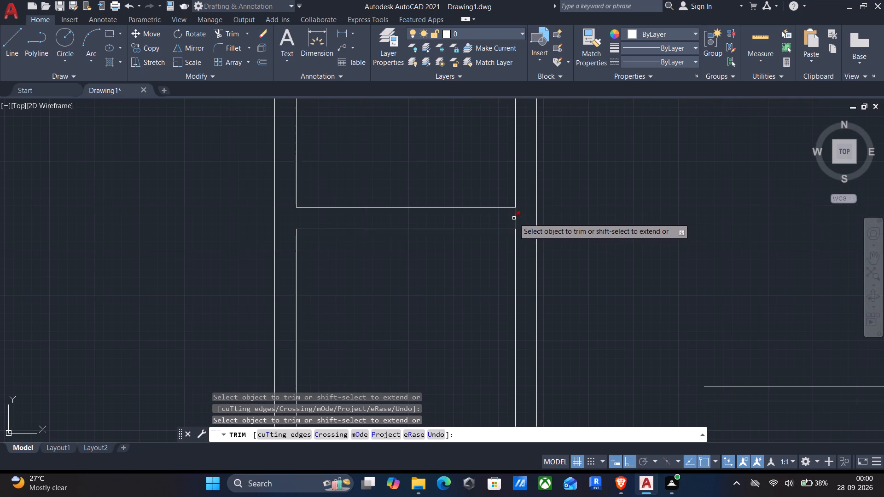
click(514, 218)
scroll(511, 220, down, 3)
middle_drag(478, 279, 494, 264)
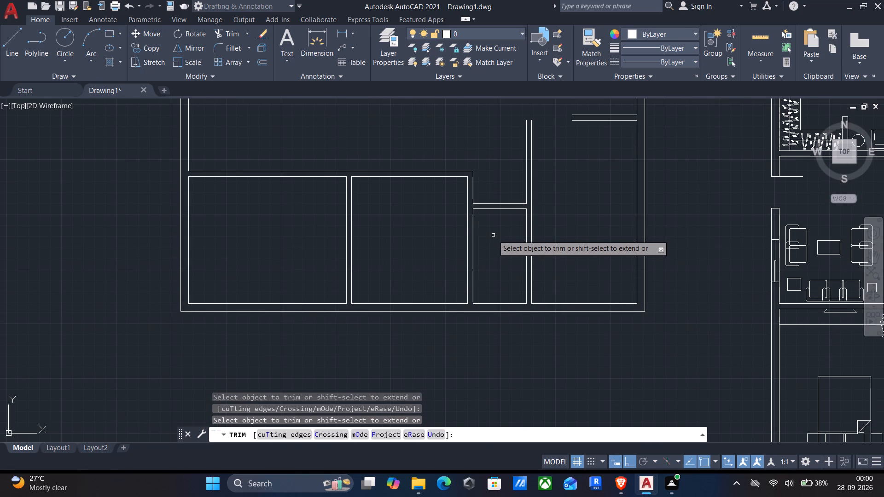
middle_drag(495, 235, 477, 273)
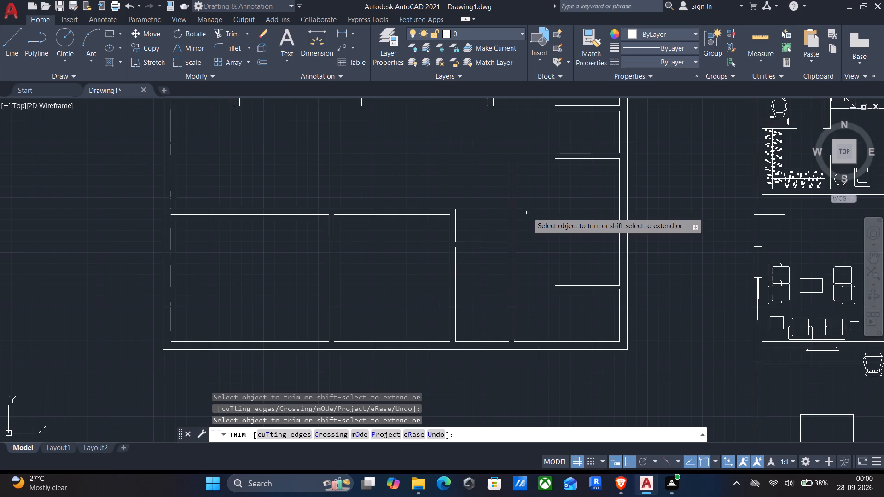
middle_drag(529, 213, 526, 267)
middle_drag(555, 237, 555, 269)
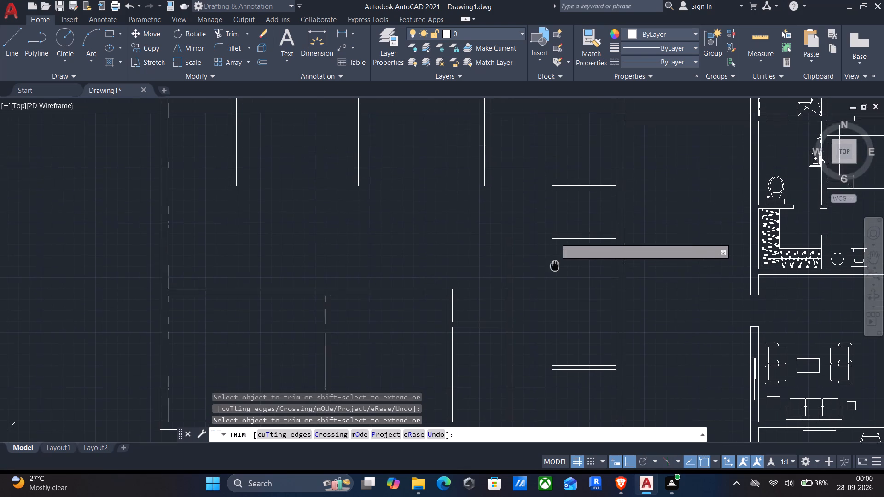
middle_drag(555, 269, 554, 275)
middle_drag(554, 286, 554, 347)
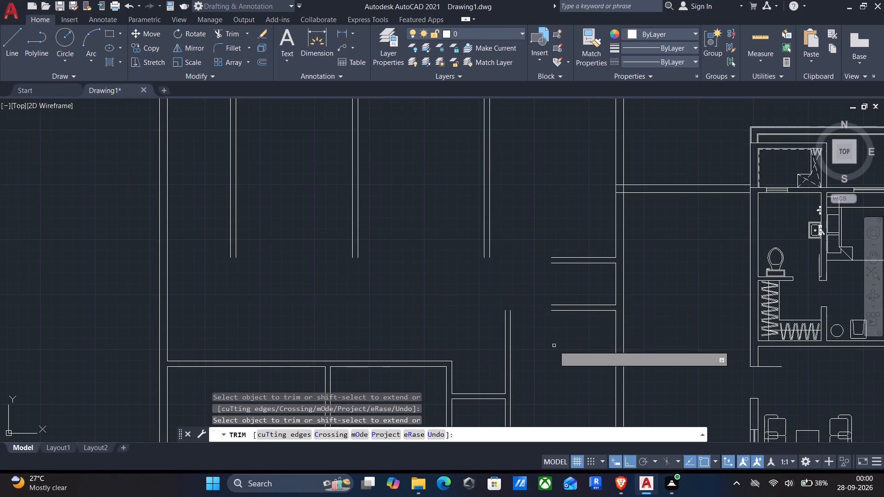
scroll(556, 310, down, 1)
middle_drag(554, 316, 602, 291)
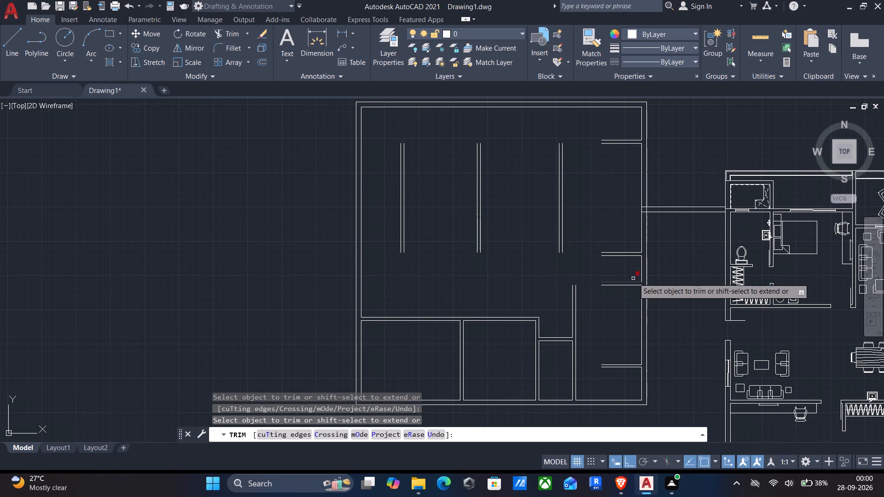
key(Return)
Offset the inner eastern wall line between the two closely spaced short partitions 8' west.
key(o)
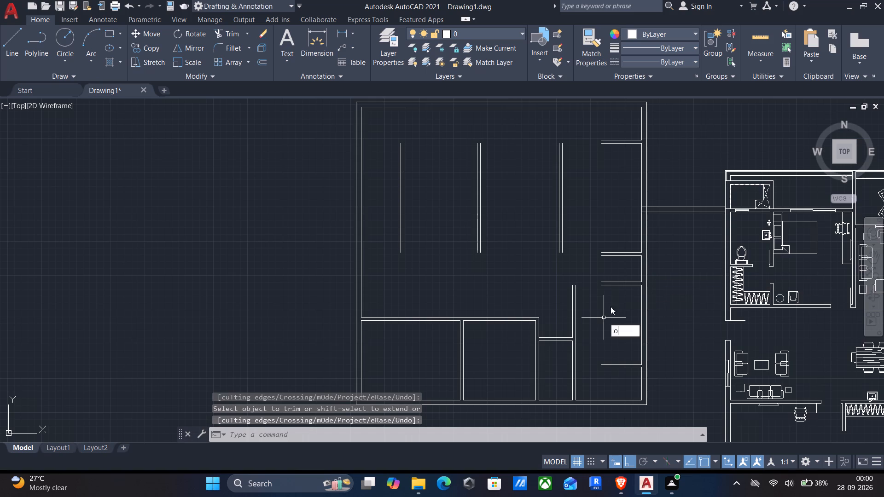
key(Return)
click(642, 268)
click(620, 283)
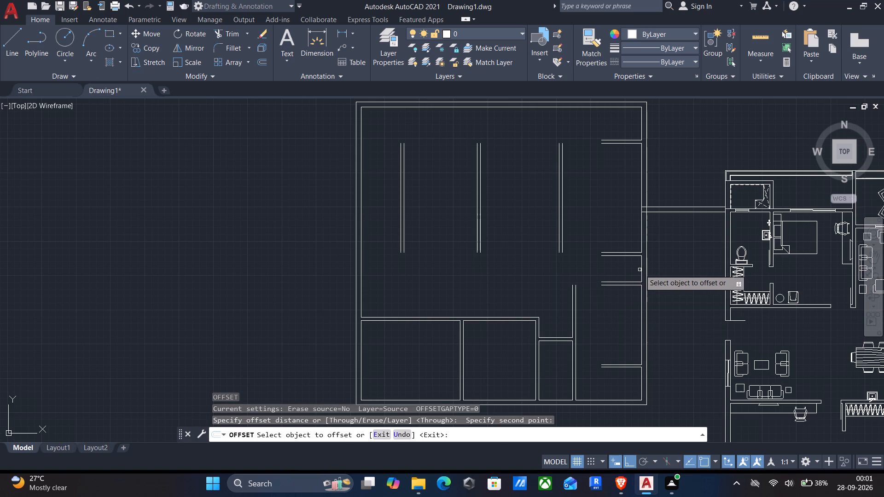
click(641, 270)
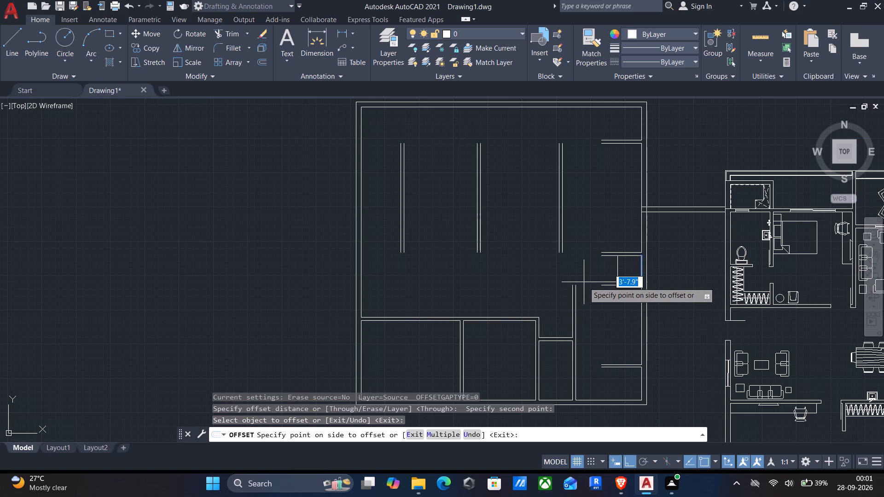
text(8')
key(Return)
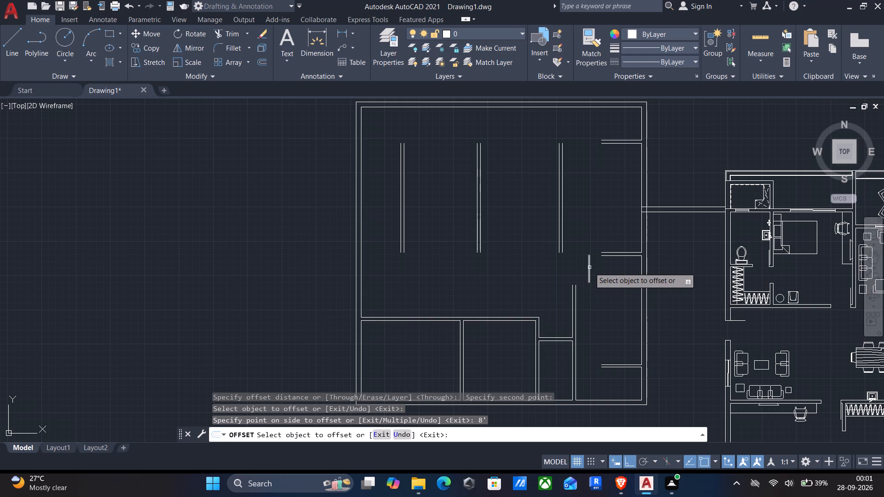
key(Escape)
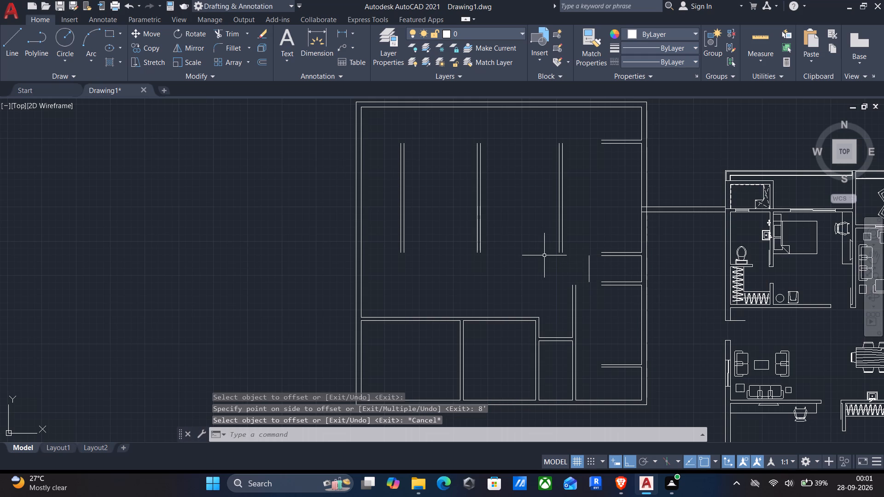
Draw a vertical line south from the lower end of the easternmost northern partition's eastern line.
key(l)
key(Return)
scroll(558, 254, up, 2)
drag(567, 249, 566, 268)
click(569, 345)
key(Return)
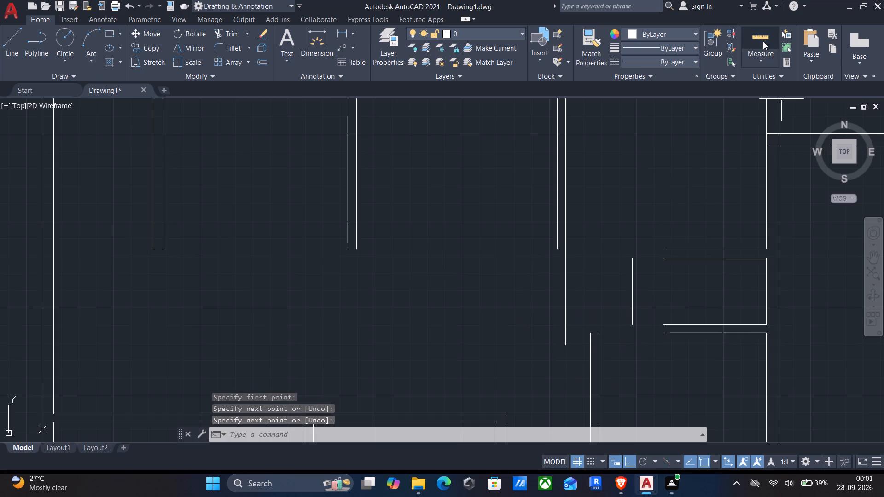
Measure the small space between the two short eastern partitions and the new offset line.
click(761, 37)
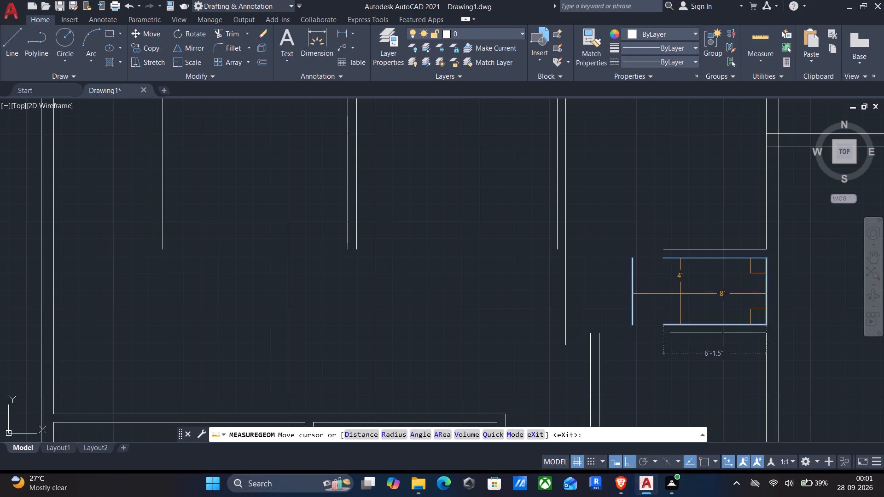
middle_drag(681, 294, 700, 306)
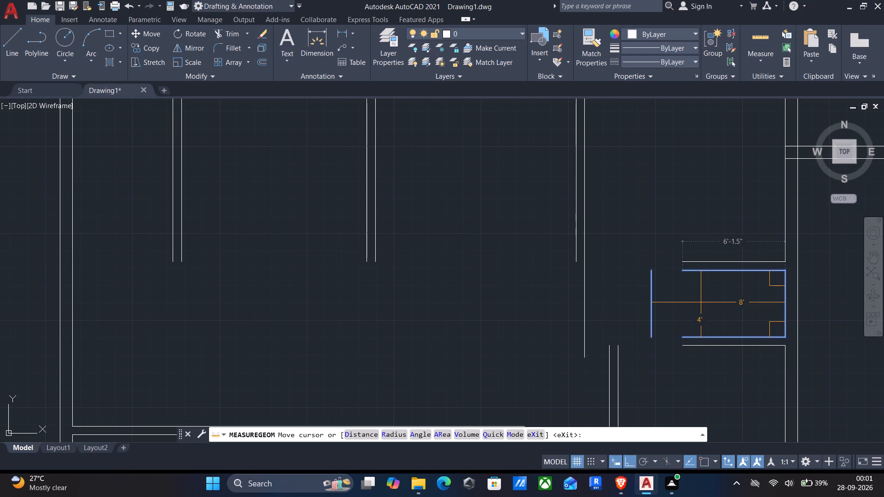
key(Escape)
Draw a matching vertical line south from the lower end of the easternmost northern partition's western line.
key(l)
key(Return)
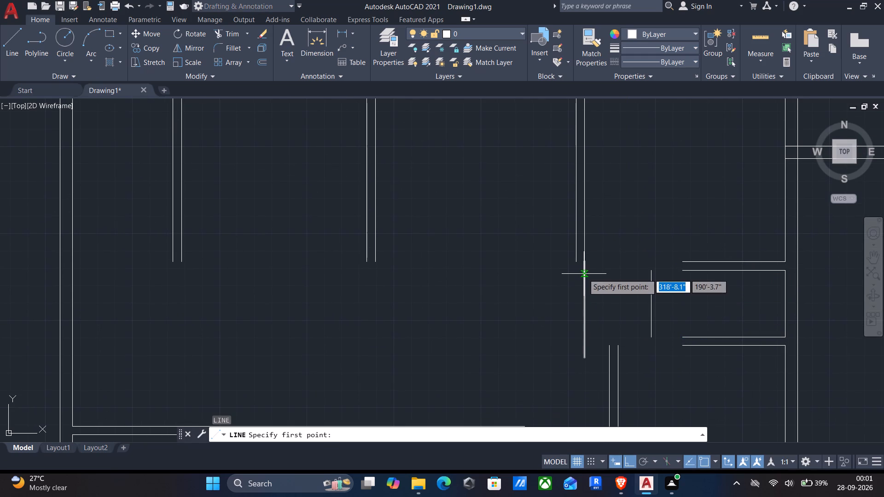
click(575, 263)
click(570, 358)
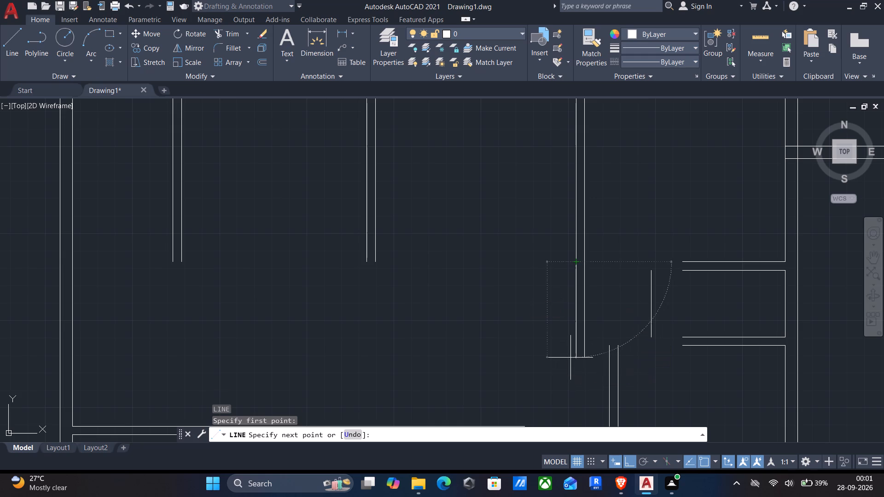
key(Return)
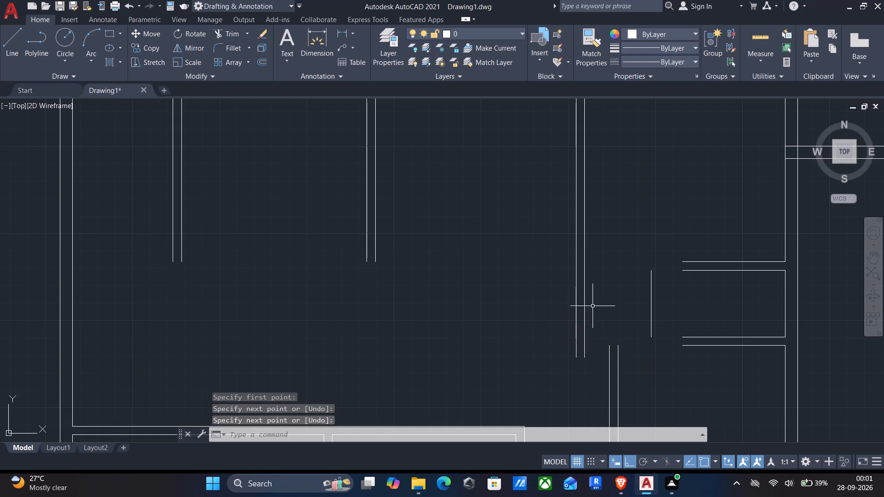
Draw two horizontal lines from the northern short eastern partition's west ends to the vertical partition's western line.
key(Return)
click(685, 263)
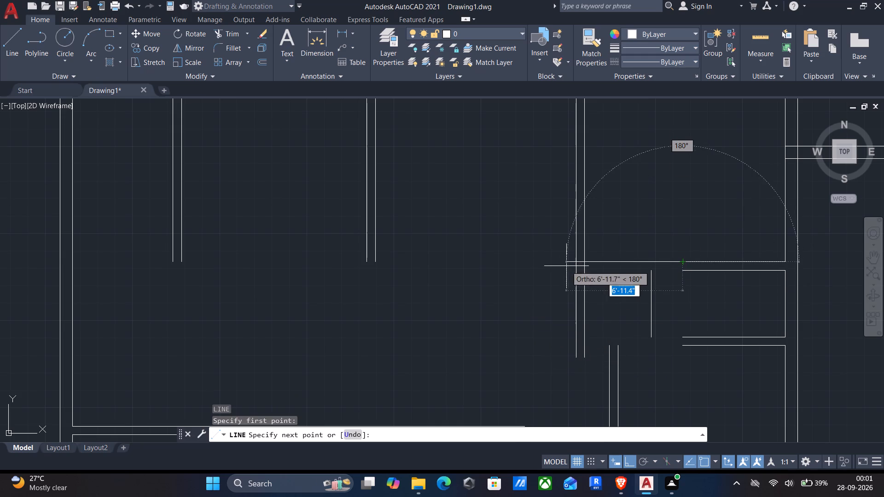
click(572, 260)
key(Return)
key(Return)
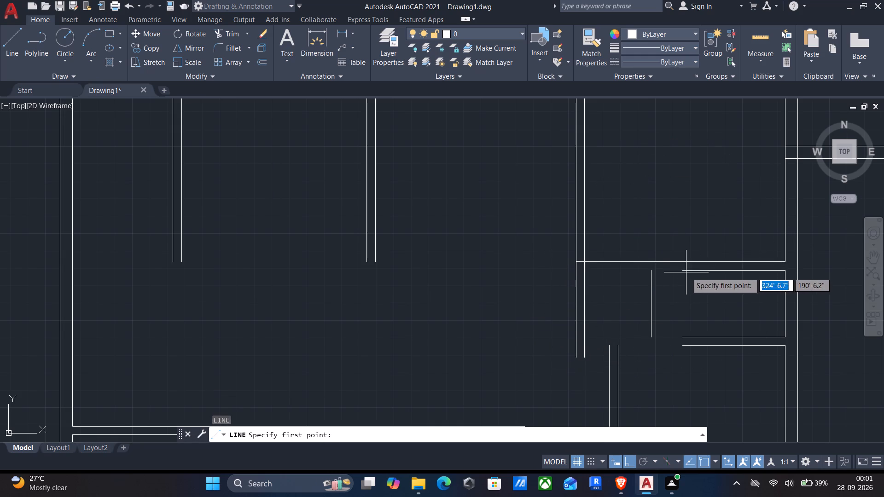
click(686, 272)
click(576, 272)
key(Return)
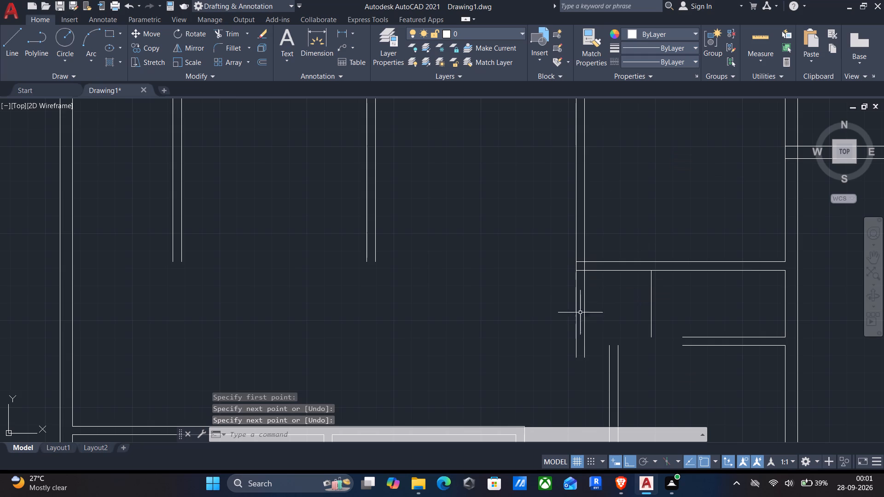
Trim the vertical partition's eastern line where it runs south of the horizontal partition.
key(t)
key(r)
key(Return)
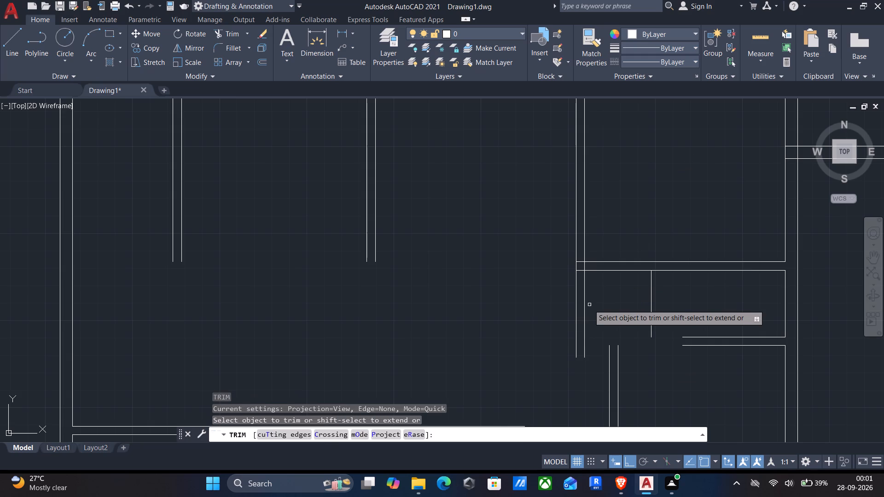
click(585, 303)
key(Return)
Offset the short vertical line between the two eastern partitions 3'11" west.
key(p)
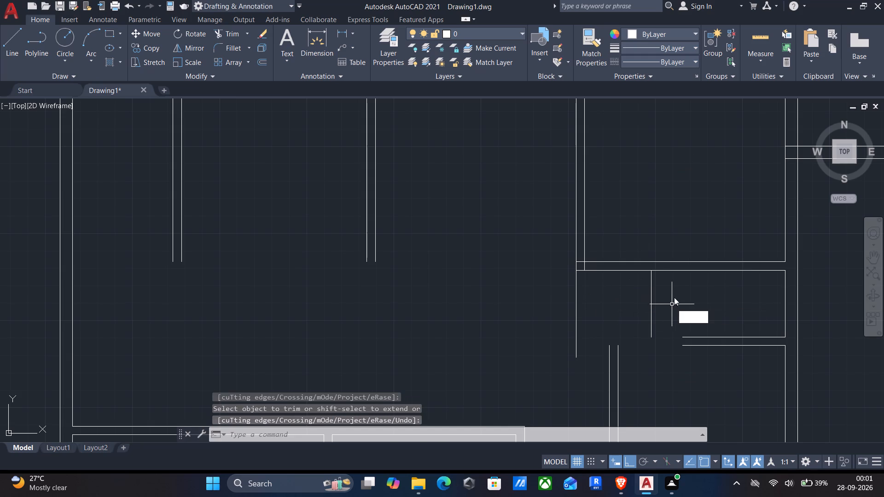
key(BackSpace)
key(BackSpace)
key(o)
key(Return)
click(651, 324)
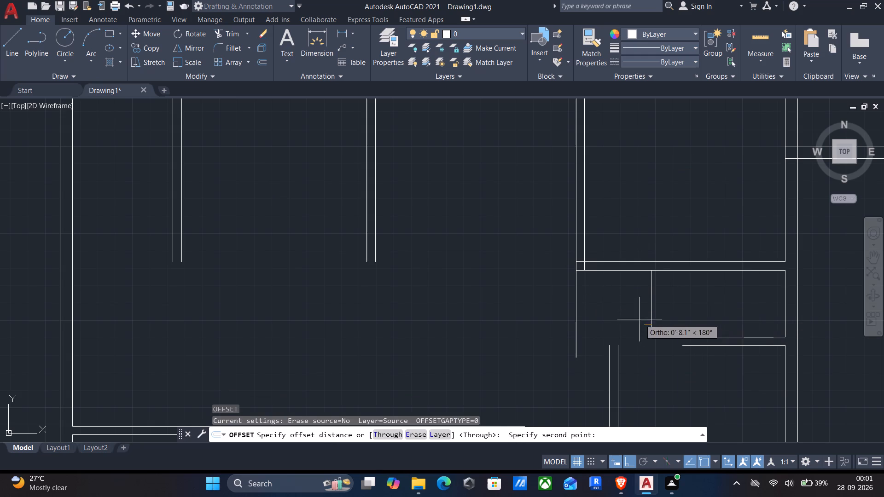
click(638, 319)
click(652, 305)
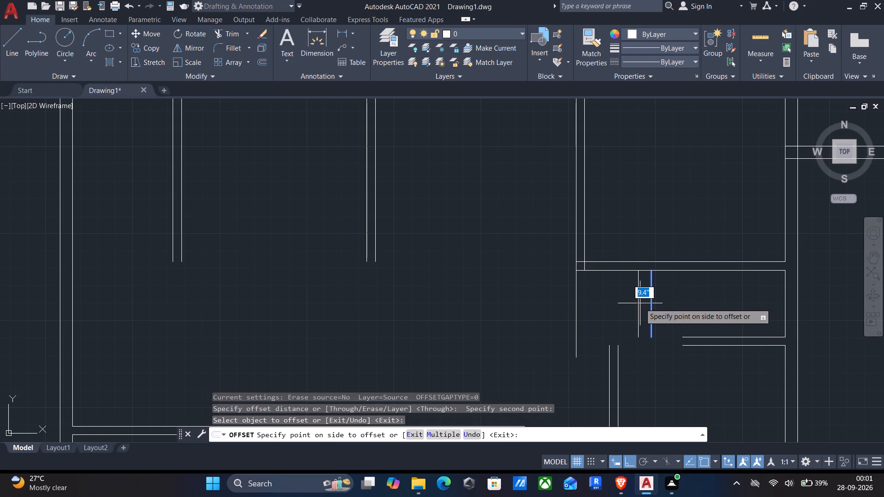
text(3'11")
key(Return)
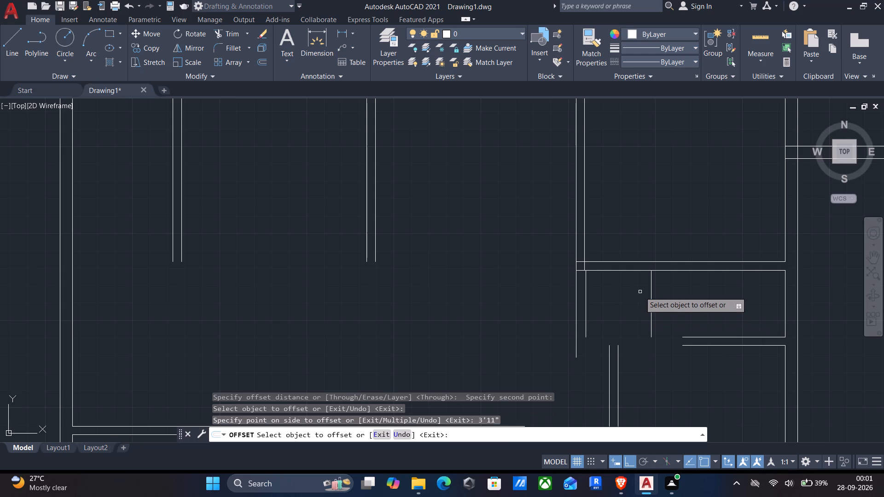
Offset the short vertical line between the eastern partitions 4" west to form a thin partition.
middle_drag(640, 292, 647, 250)
scroll(628, 268, down, 1)
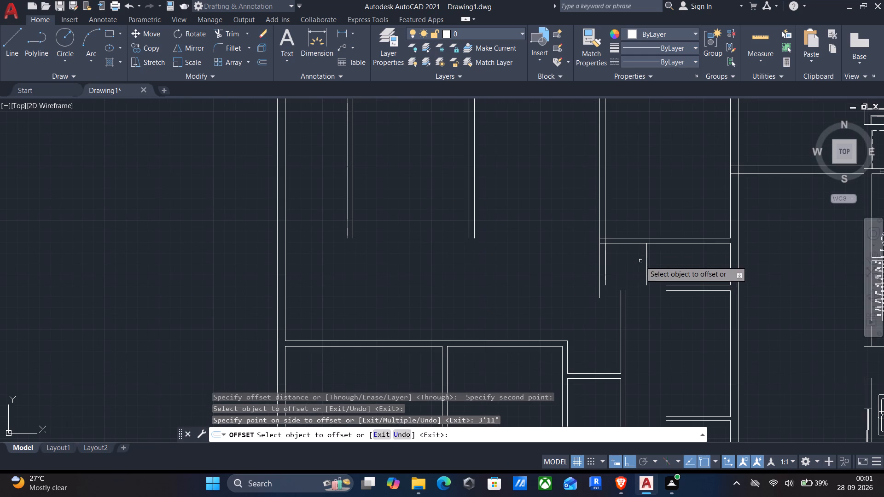
click(646, 259)
key(4)
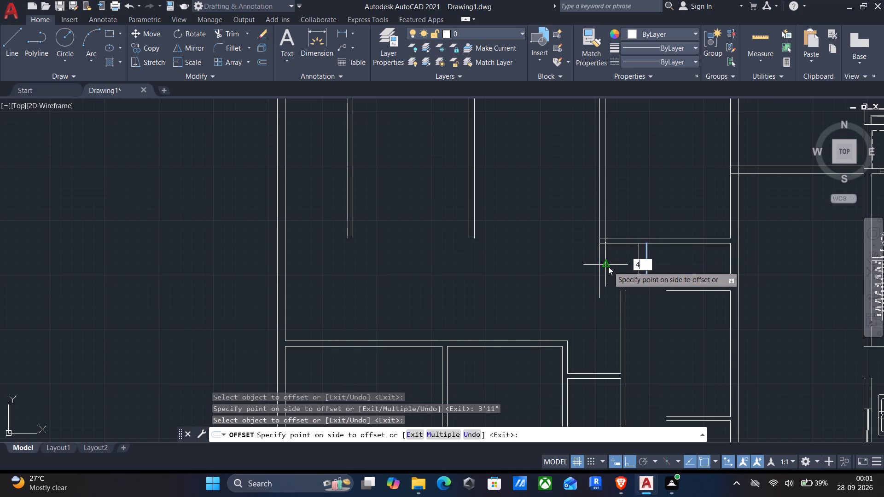
key(shift+quotedbl)
key(Return)
Offset the thin partition's western line 3'11" west.
click(641, 254)
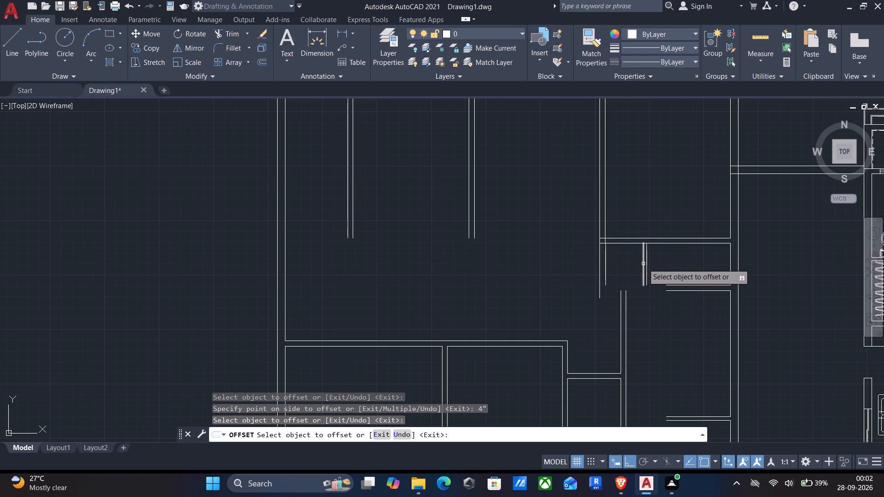
click(644, 264)
key(3)
text('11")
key(Return)
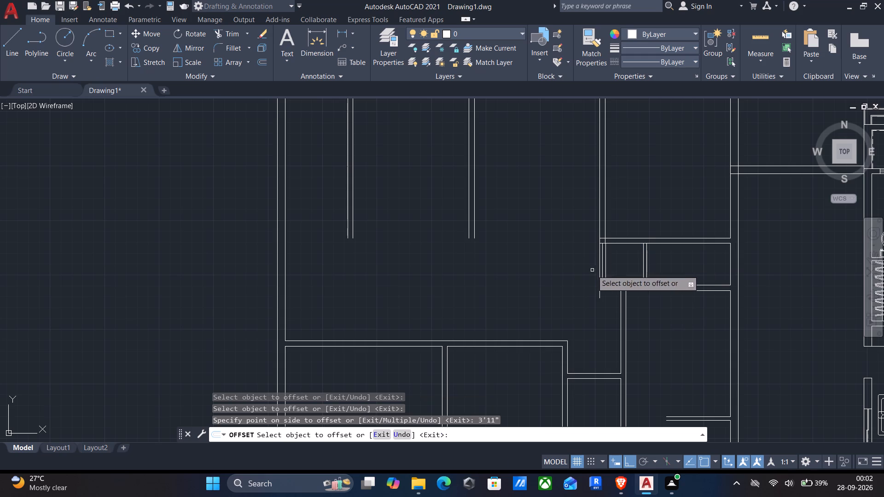
key(Return)
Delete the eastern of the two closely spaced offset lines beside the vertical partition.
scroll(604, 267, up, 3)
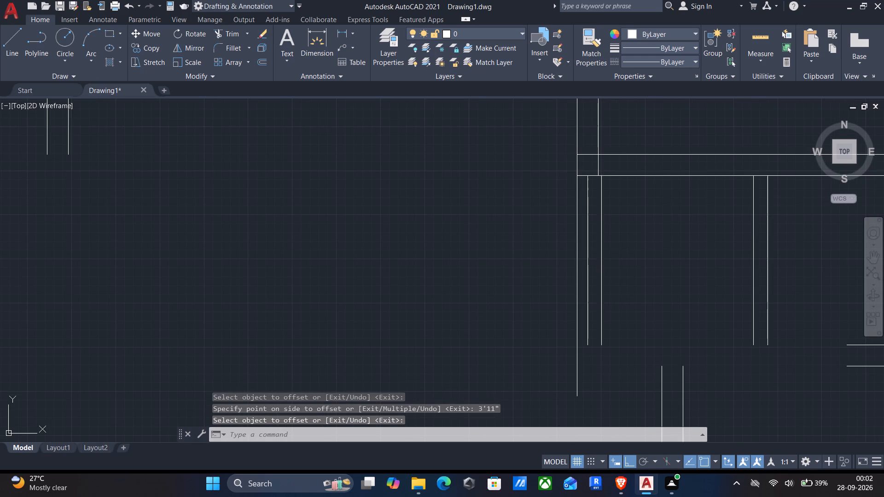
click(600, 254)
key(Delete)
Extend the southern short partition's upper line west to the small room's inner line and its lower line to the outer vertical line.
scroll(595, 250, down, 2)
middle_drag(604, 275, 612, 228)
scroll(611, 226, down, 1)
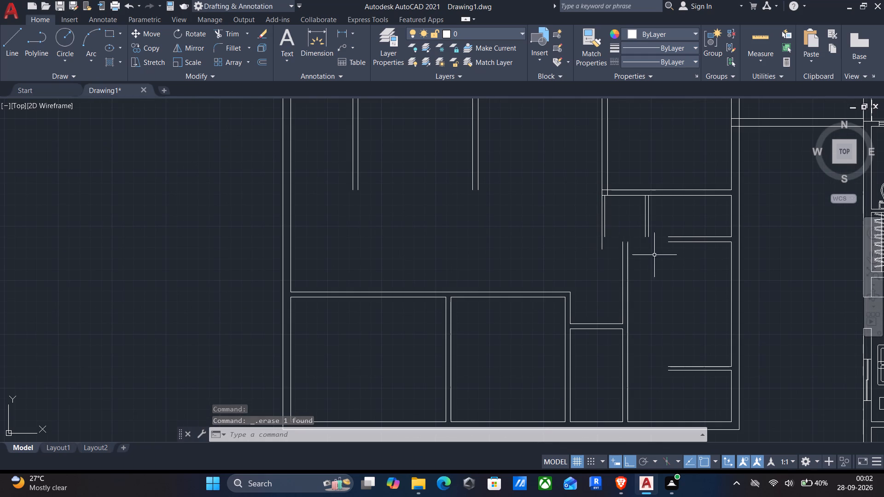
text(ex)
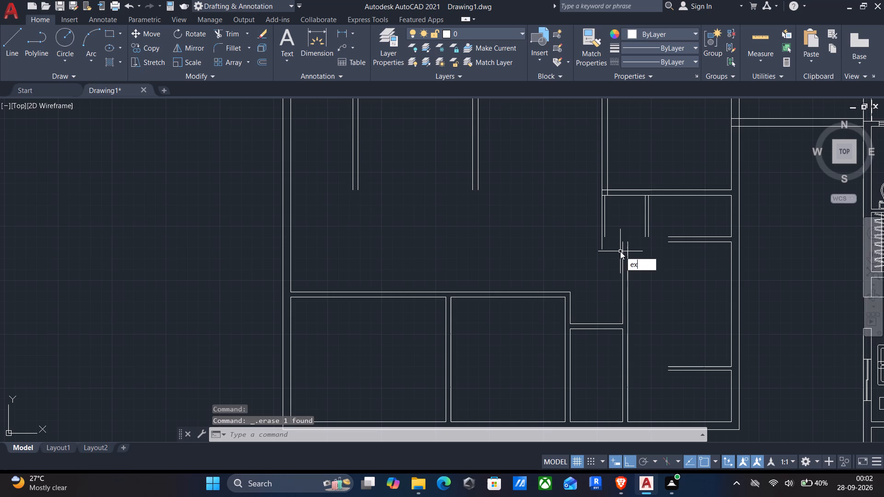
key(Return)
drag(673, 263, 680, 232)
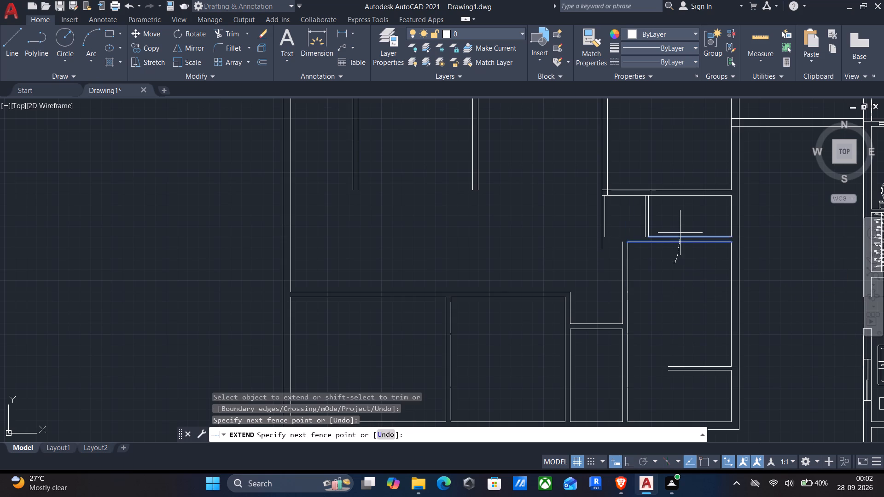
drag(680, 232, 680, 229)
drag(675, 222, 666, 263)
drag(663, 221, 656, 261)
drag(651, 260, 633, 227)
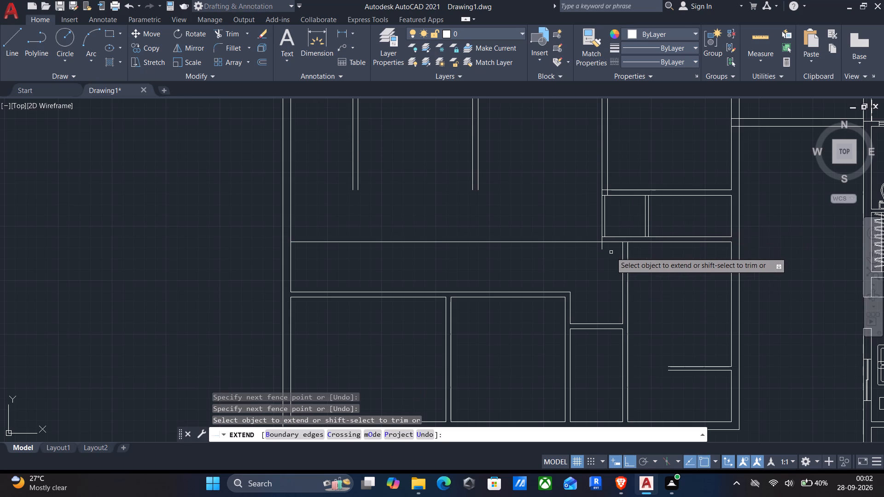
key(ctrl+z)
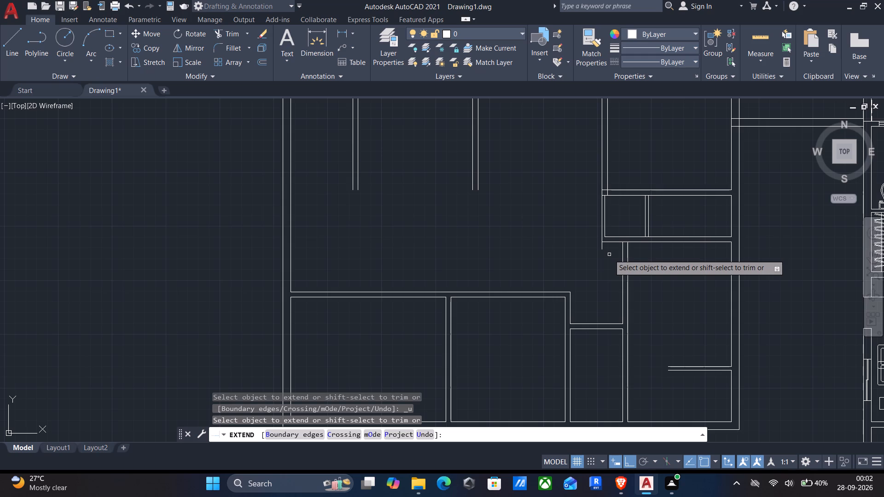
key(Escape)
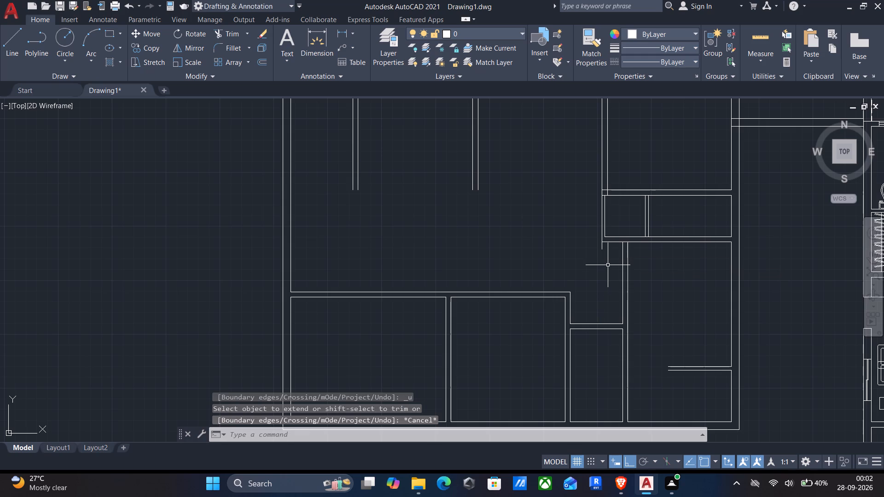
Fillet the extended lower partition line with the outer vertical line into a clean corner.
key(f)
key(Return)
scroll(609, 244, up, 2)
click(610, 239)
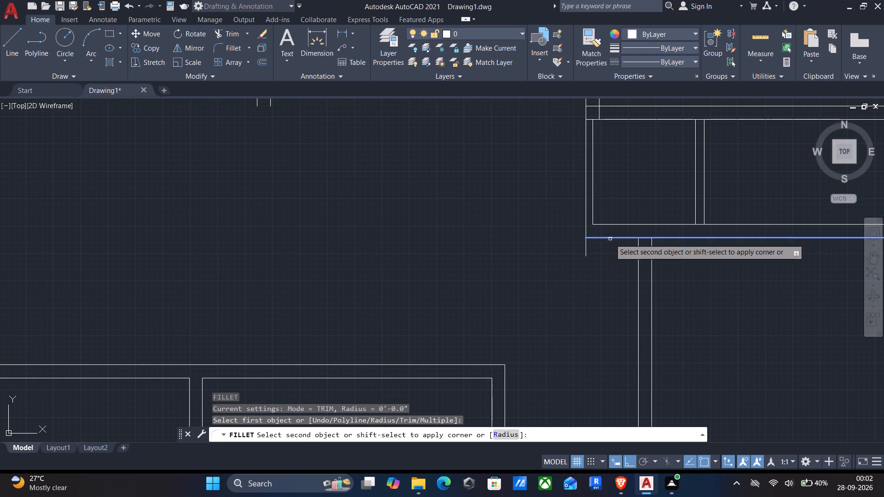
click(585, 229)
Trim the overlapping line pieces at the junction of the vertical partition and the small room's northwestern corner.
scroll(594, 201, down, 2)
middle_drag(600, 190, 587, 257)
text(tr)
key(Return)
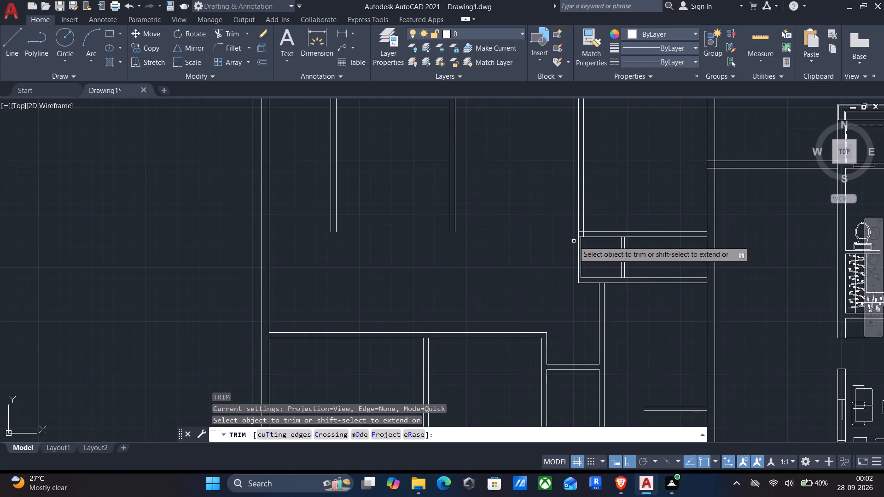
scroll(574, 234, up, 4)
scroll(649, 234, up, 3)
drag(633, 225, 541, 258)
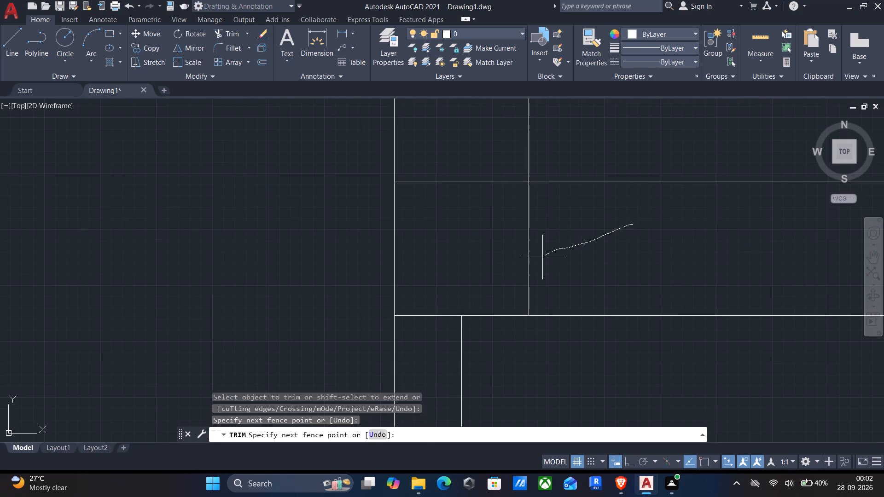
drag(541, 258, 432, 328)
scroll(438, 306, down, 1)
drag(458, 211, 494, 255)
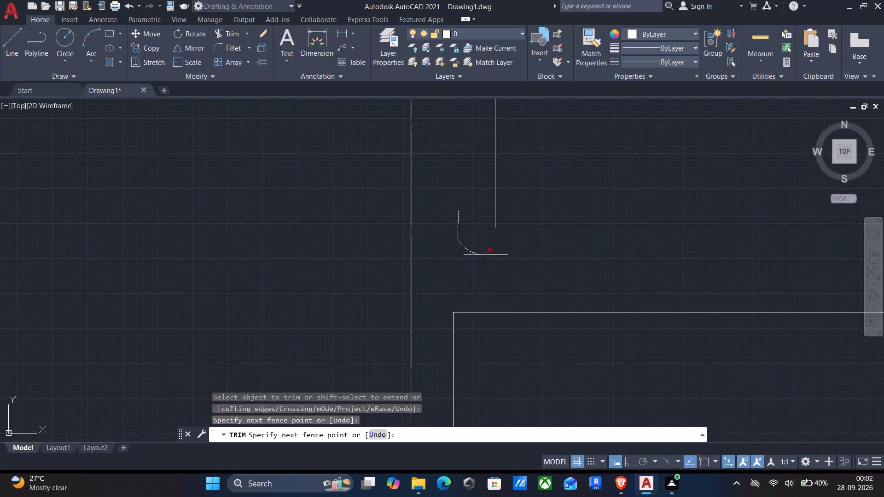
drag(494, 255, 542, 254)
Trim the short wall segments between the thin 4" partition's two lines at its northern and southern ends.
scroll(547, 254, down, 3)
middle_drag(608, 294, 477, 266)
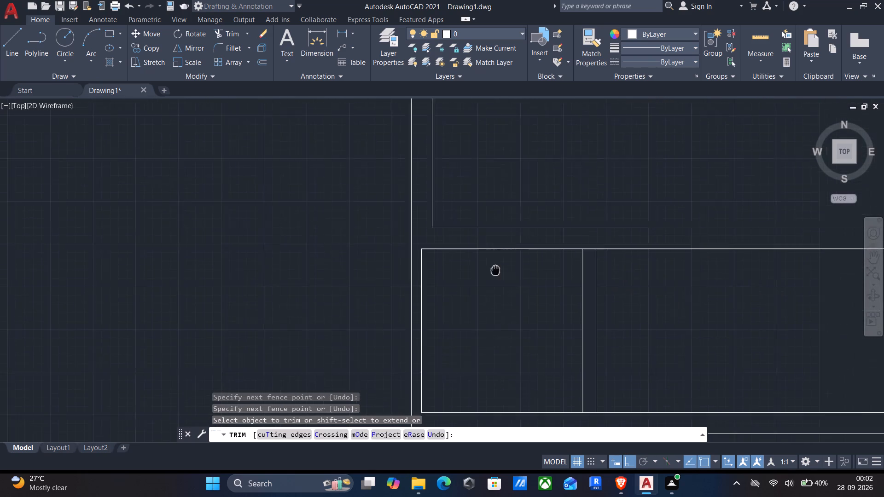
middle_drag(477, 266, 444, 261)
scroll(440, 260, down, 1)
scroll(484, 234, up, 2)
click(502, 267)
scroll(495, 301, down, 2)
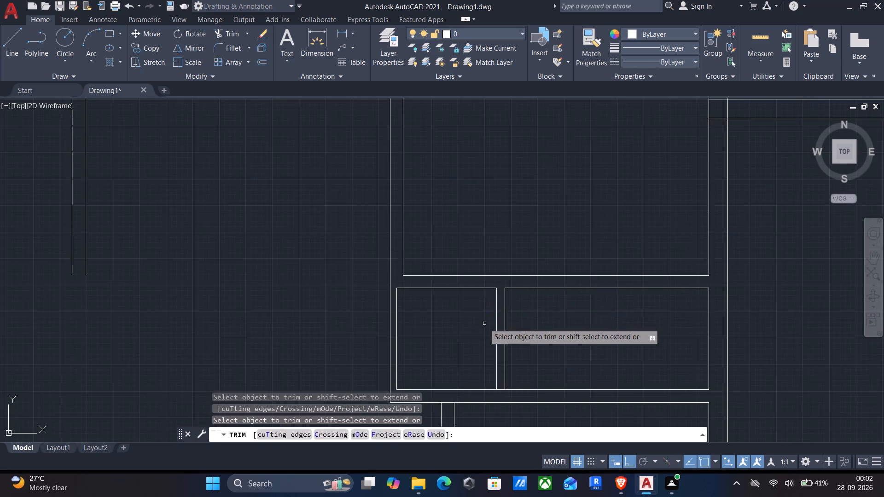
middle_drag(483, 324, 536, 227)
scroll(547, 294, up, 2)
drag(555, 293, 545, 297)
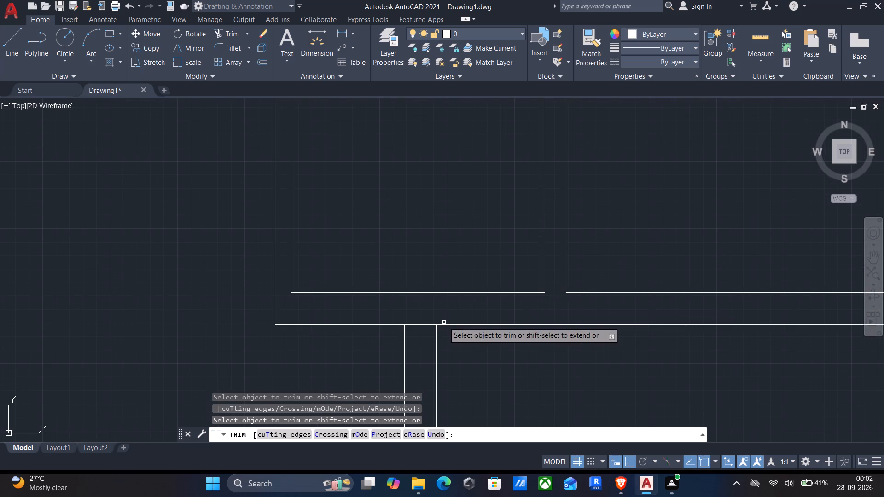
scroll(439, 311, down, 1)
middle_drag(427, 320, 511, 220)
scroll(516, 215, down, 2)
middle_drag(511, 220, 514, 217)
middle_drag(497, 320, 490, 252)
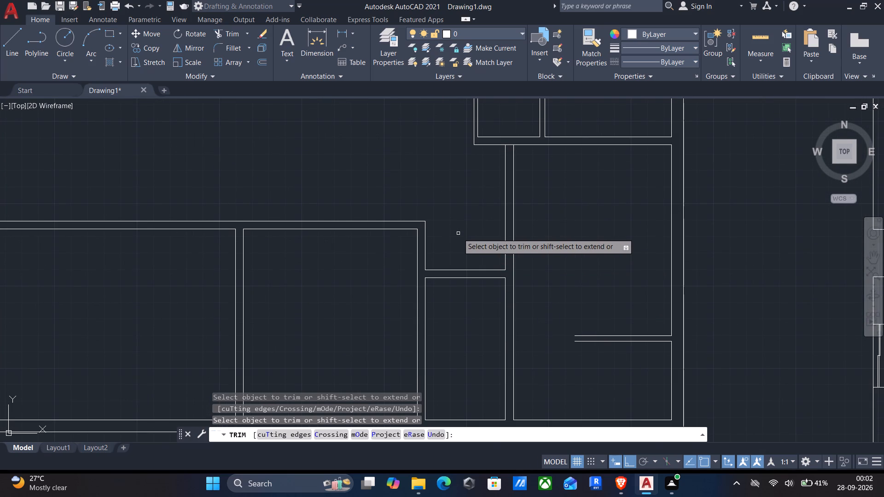
key(Escape)
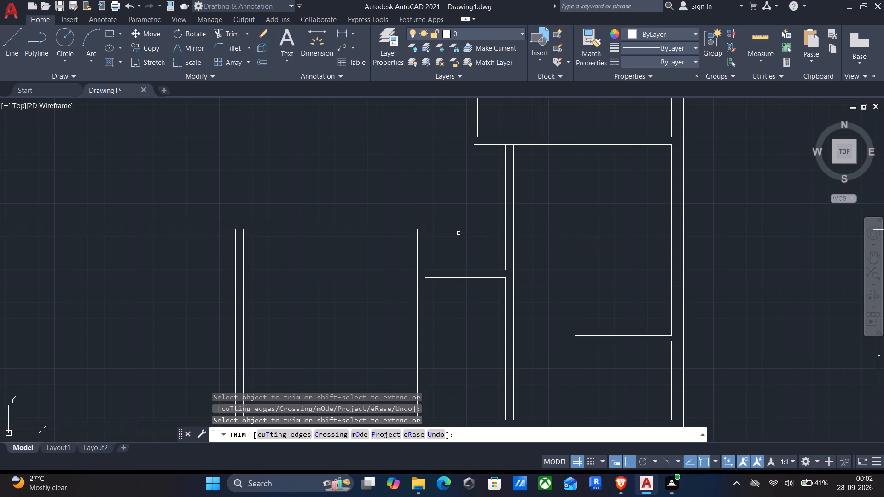
Draw a short horizontal line across the southern vertical partition's two lines, level with the top of the adjoining western rooms.
key(l)
key(Return)
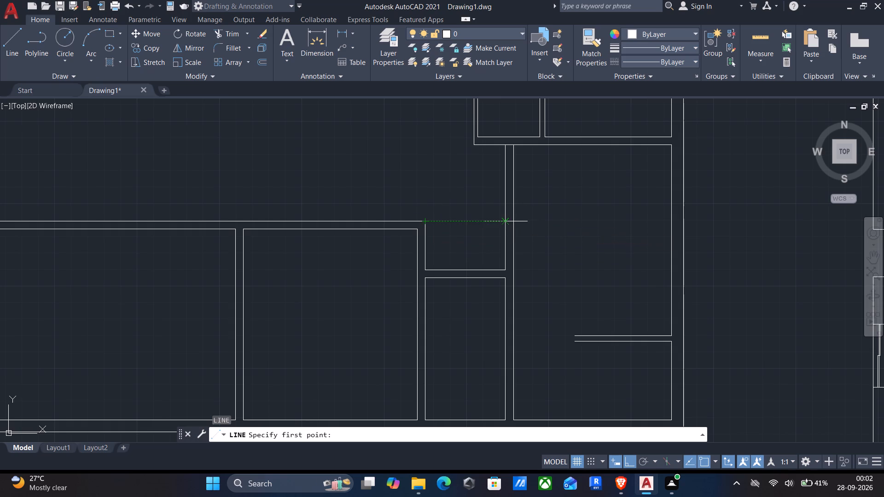
click(506, 224)
scroll(506, 224, down, 1)
scroll(506, 224, up, 2)
click(517, 220)
key(Return)
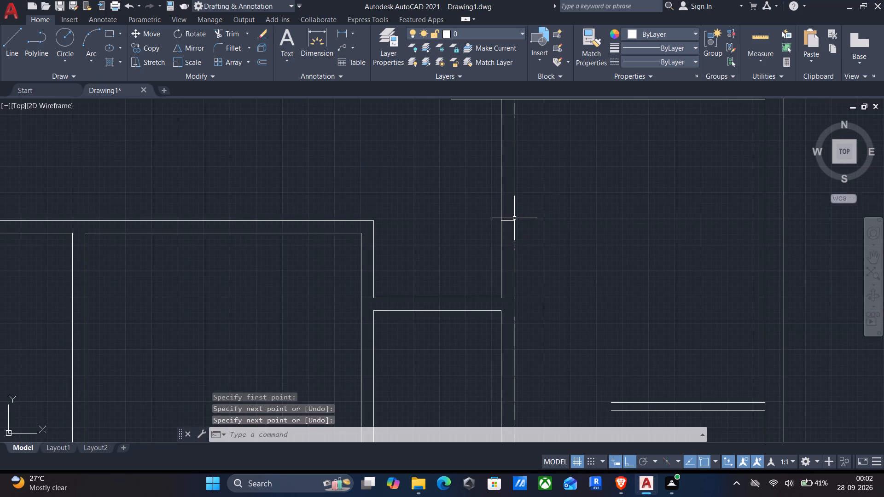
Trim both vertical partition lines north of the short horizontal cap line.
text(tr)
key(Return)
drag(425, 160, 522, 167)
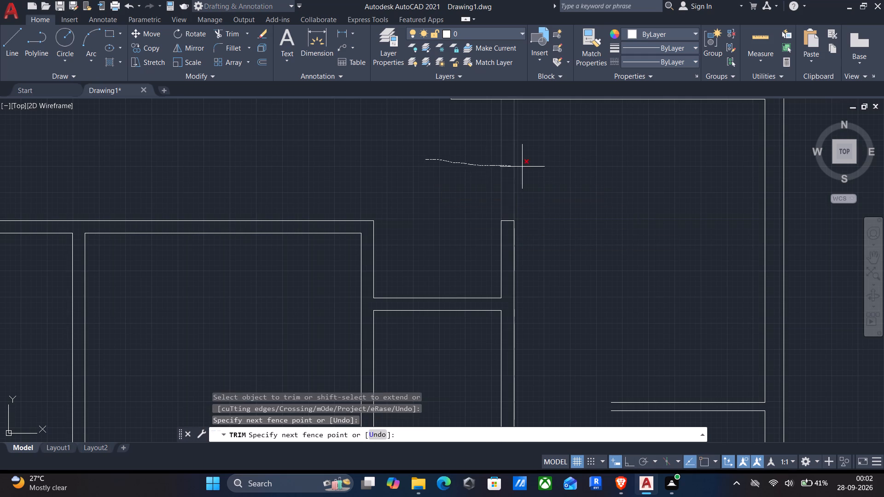
drag(522, 167, 526, 166)
scroll(526, 166, down, 2)
middle_drag(531, 179, 544, 231)
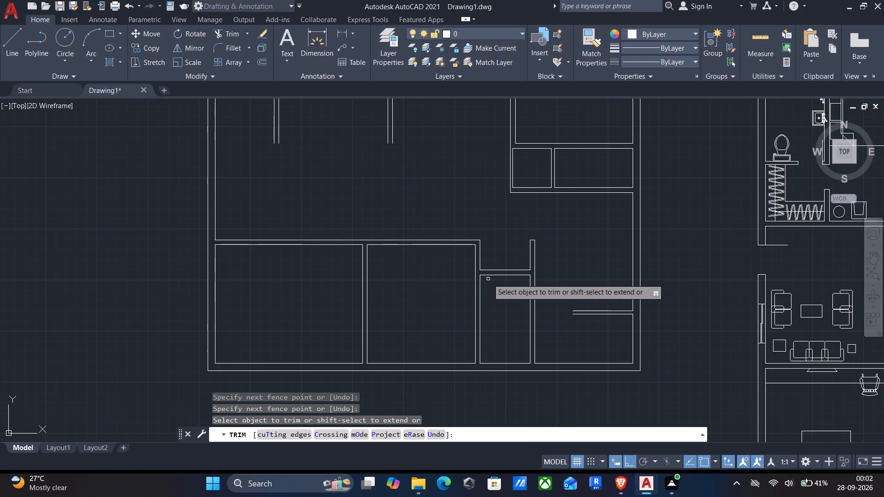
middle_drag(501, 204, 506, 226)
middle_drag(584, 294, 593, 252)
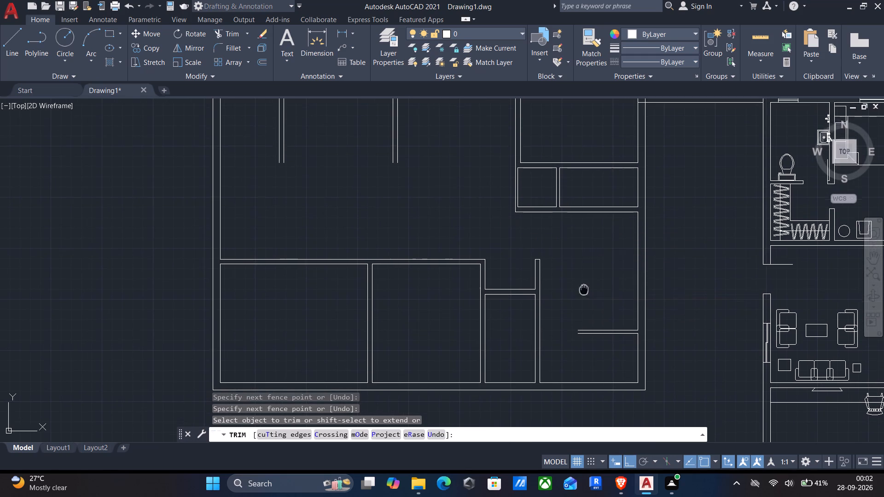
middle_drag(593, 252, 597, 240)
key(Return)
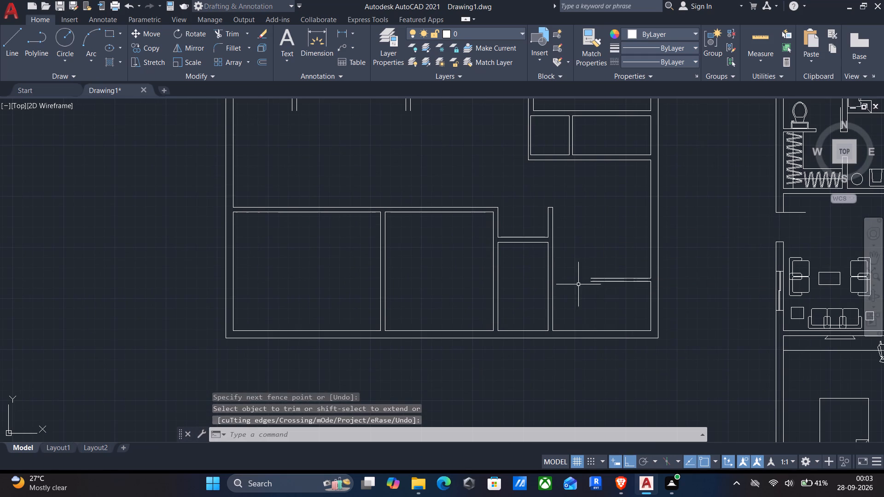
Extend both lines of the thin southeastern horizontal partition west to the adjacent vertical partition.
key(e)
key(x)
key(Return)
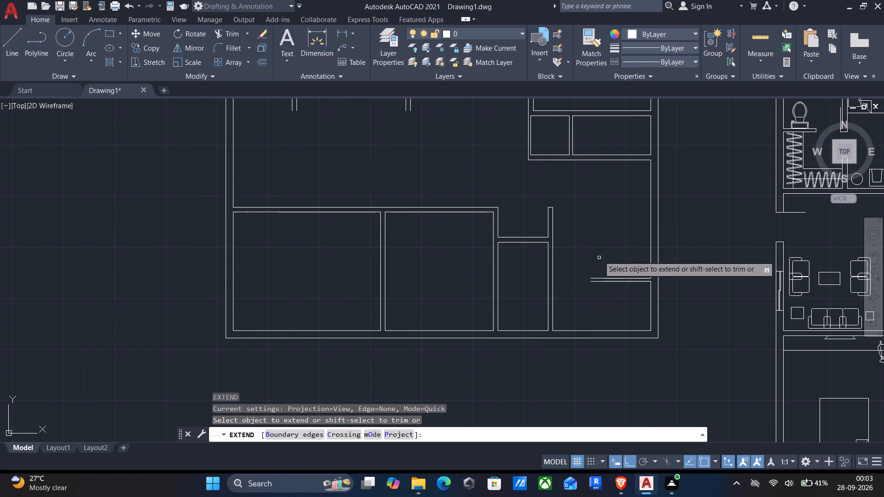
drag(601, 237, 602, 291)
key(Return)
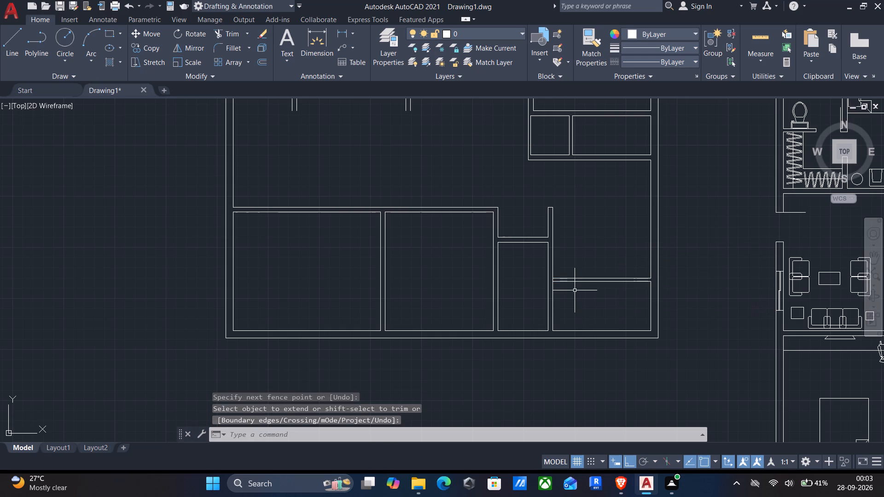
Trim the vertical wall segment between the thin partition's two lines at its western end.
key(t)
key(r)
key(Return)
scroll(552, 280, up, 3)
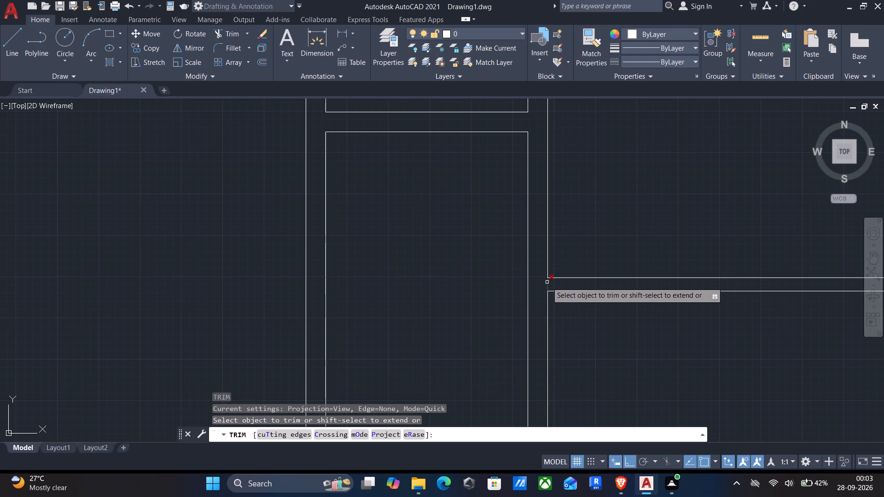
click(547, 283)
key(Return)
scroll(544, 289, down, 3)
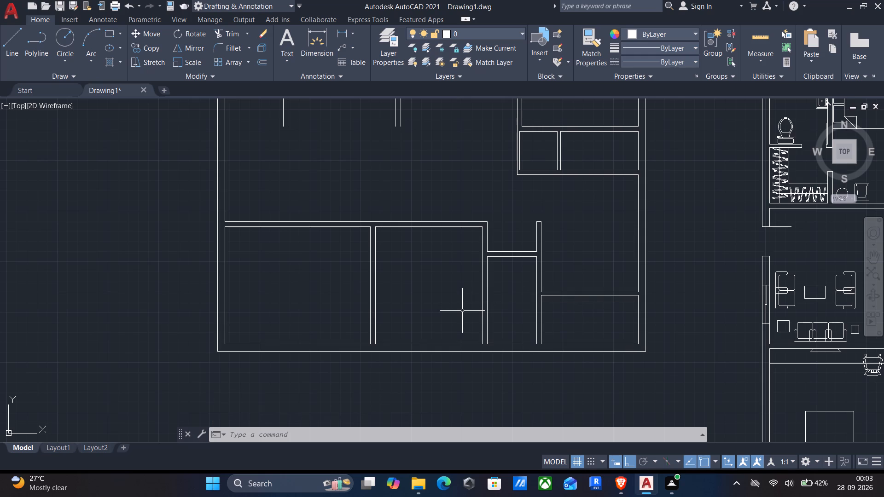
Extend both short horizontal lines near the northeastern corner west across the vertical partitions to the western outer wall.
middle_drag(375, 305, 402, 343)
middle_drag(402, 343, 403, 376)
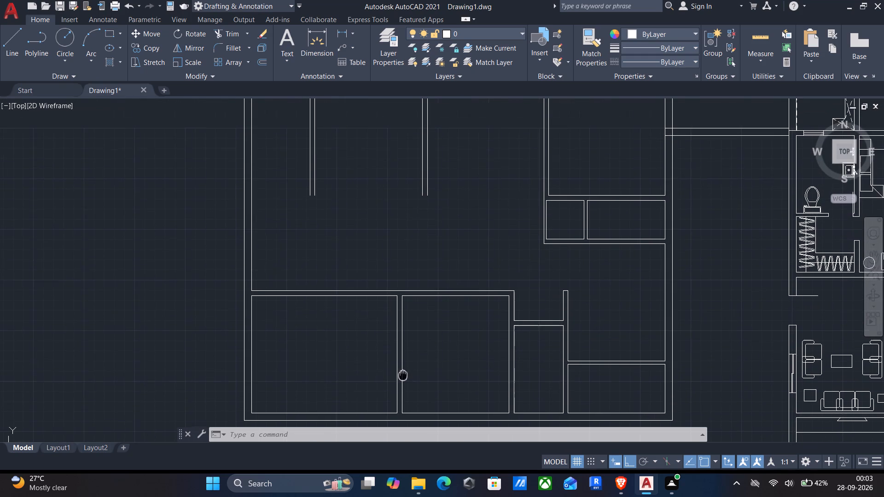
middle_drag(403, 376, 403, 378)
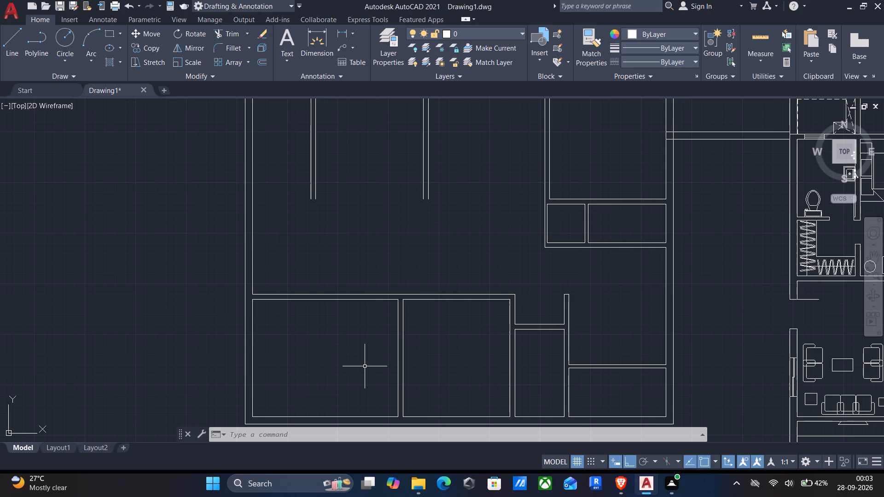
middle_drag(302, 347, 347, 348)
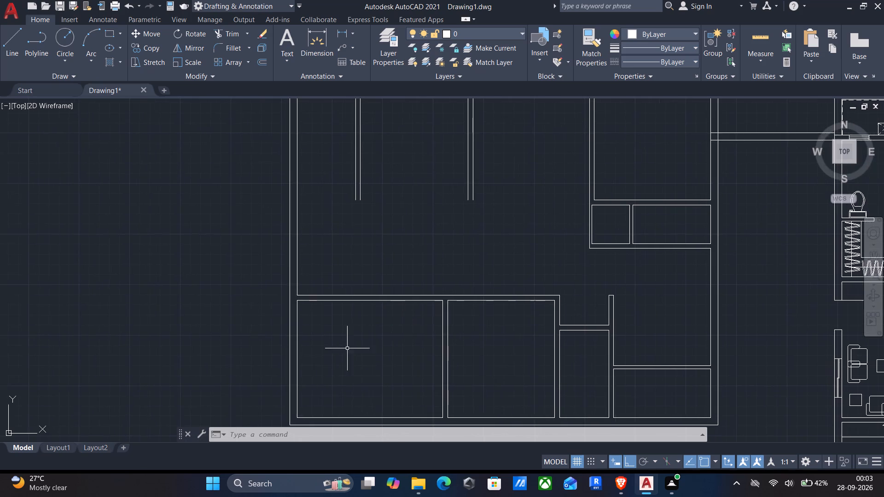
scroll(356, 289, down, 2)
middle_drag(362, 281, 363, 308)
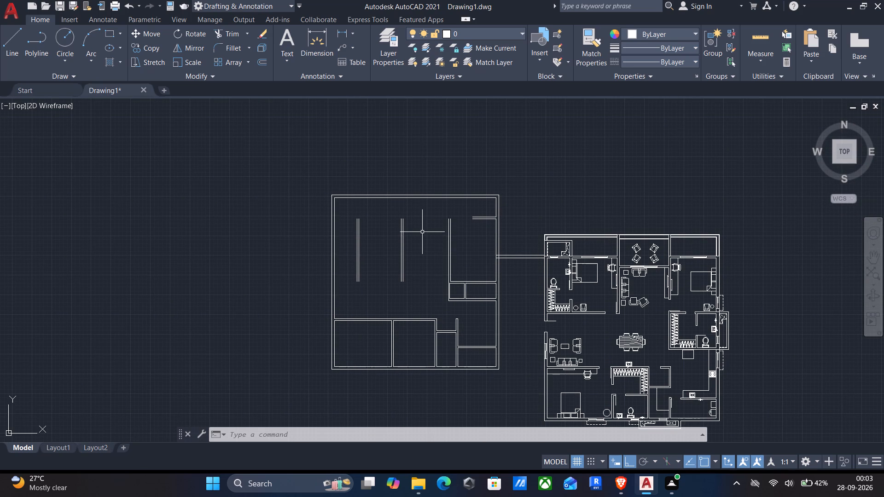
key(e)
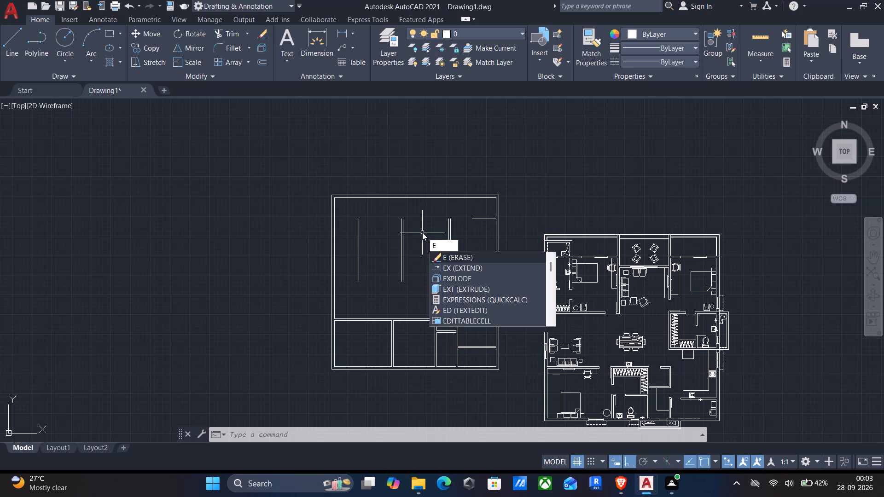
key(x)
key(Return)
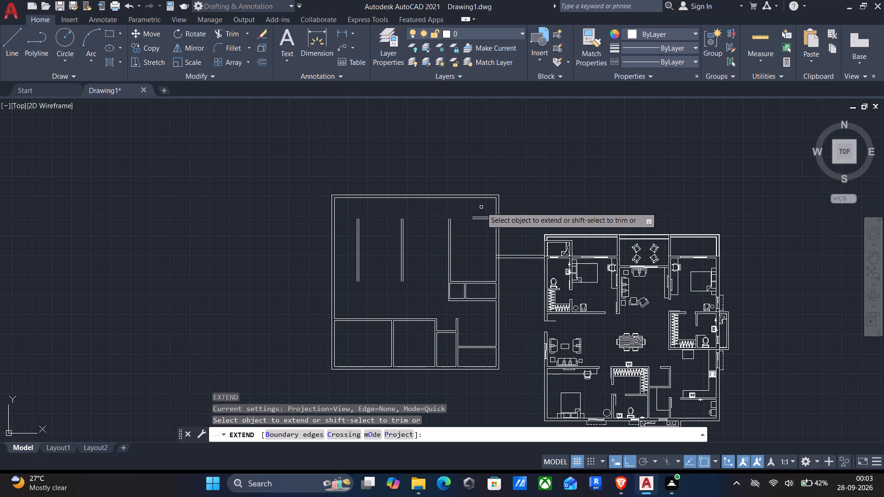
drag(481, 207, 476, 231)
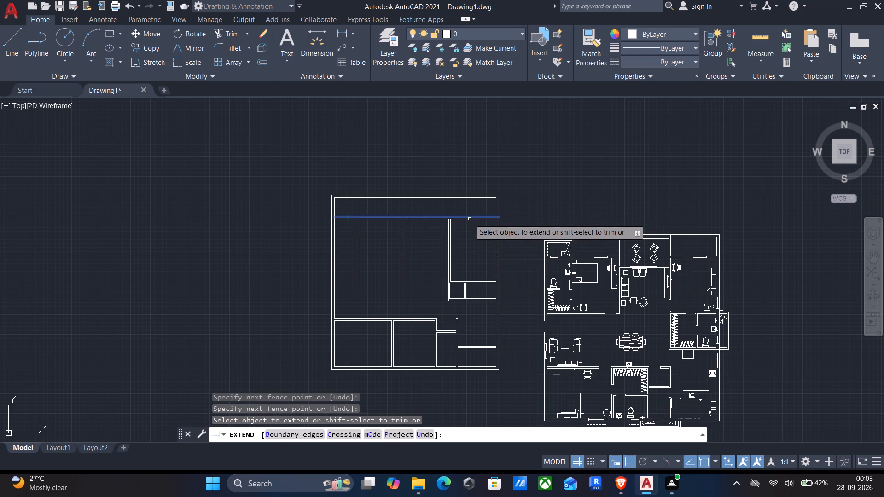
click(468, 220)
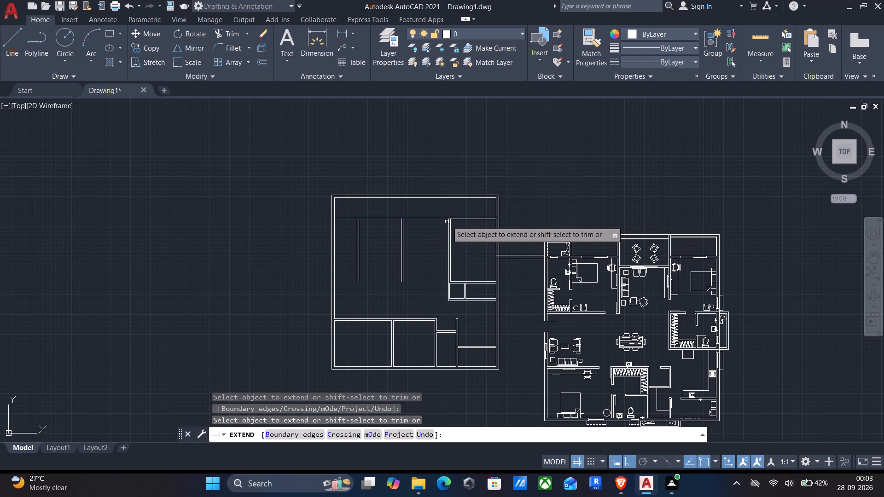
click(458, 220)
drag(427, 228, 422, 214)
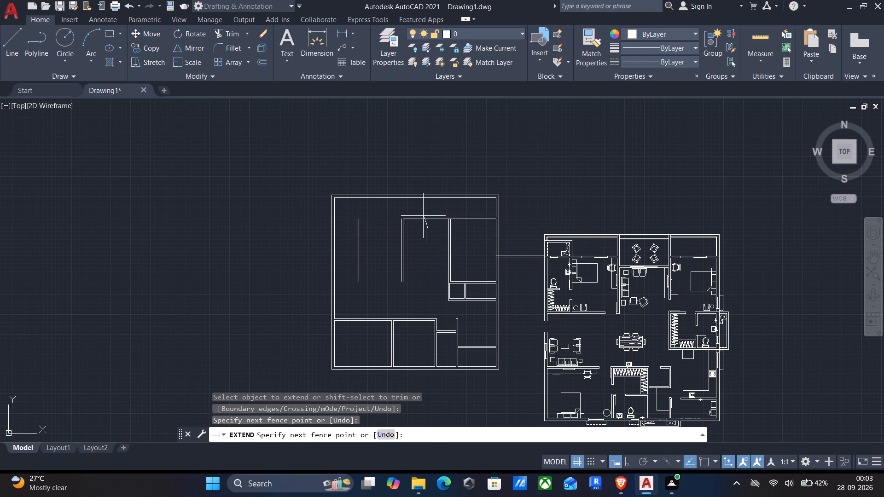
drag(422, 214, 419, 210)
drag(419, 233, 412, 215)
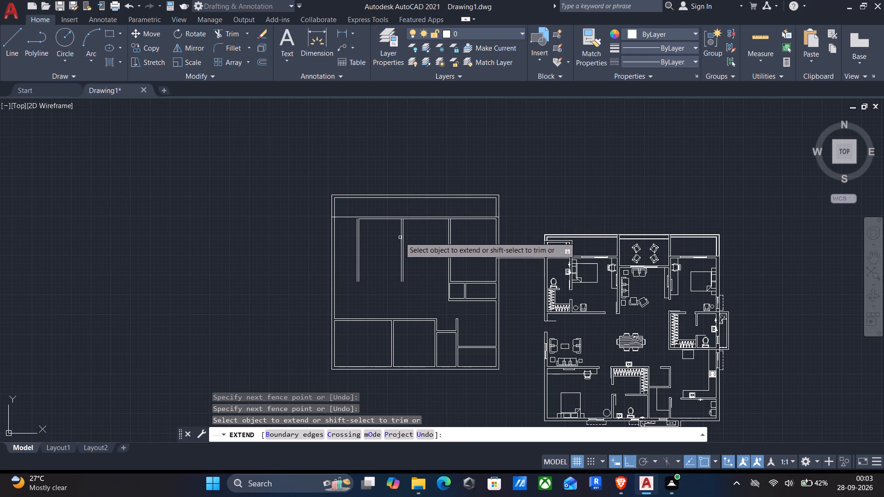
drag(394, 233, 378, 211)
drag(374, 246, 368, 216)
drag(374, 238, 369, 217)
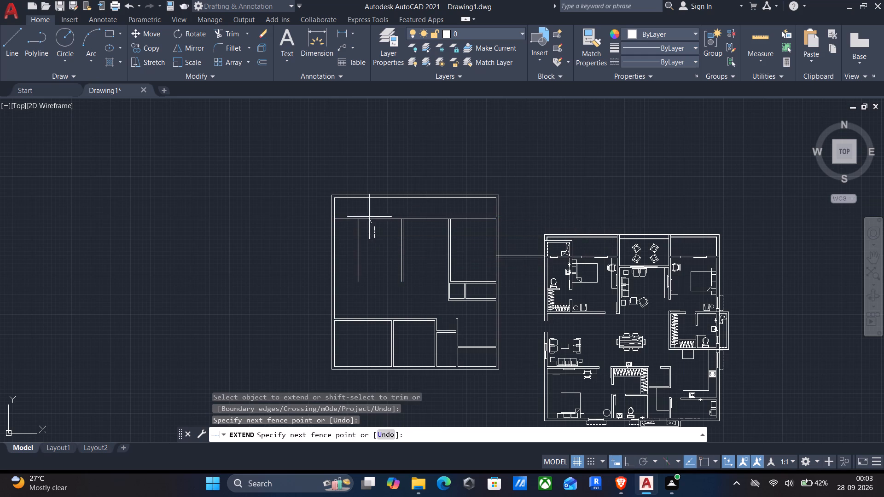
drag(369, 217, 370, 214)
drag(367, 241, 366, 217)
key(Return)
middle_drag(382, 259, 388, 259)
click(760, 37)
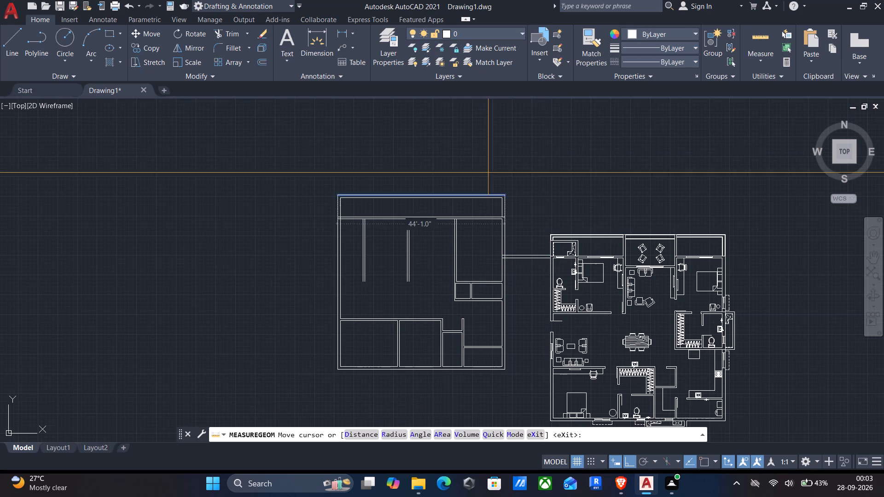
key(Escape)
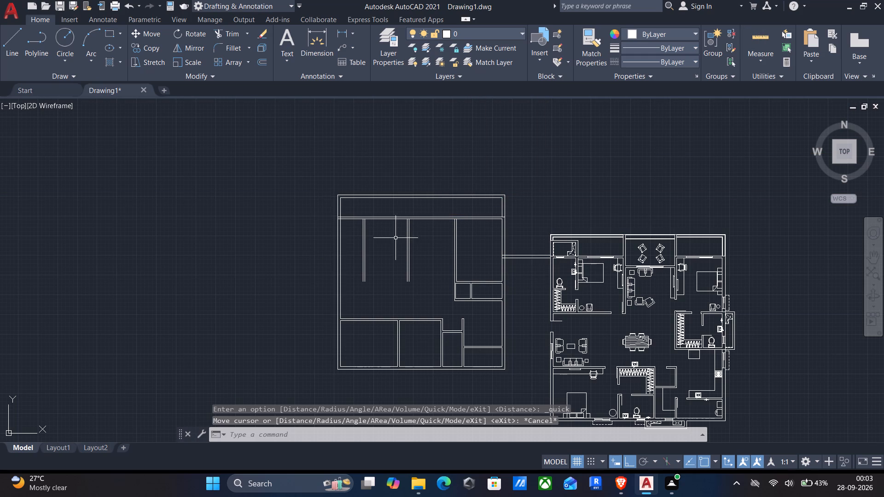
Extend the middle and eastern vertical partitions' line pairs north to the northern outer wall.
text(ex)
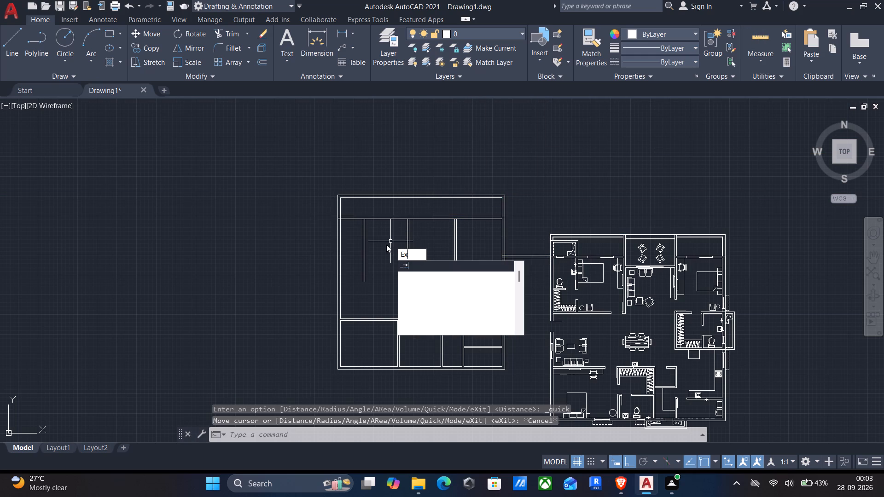
key(Return)
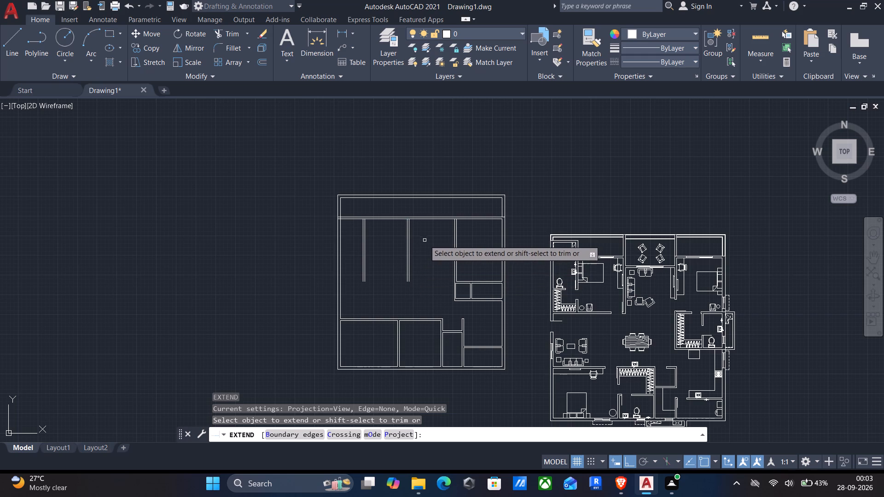
drag(425, 234, 393, 232)
drag(416, 225, 399, 227)
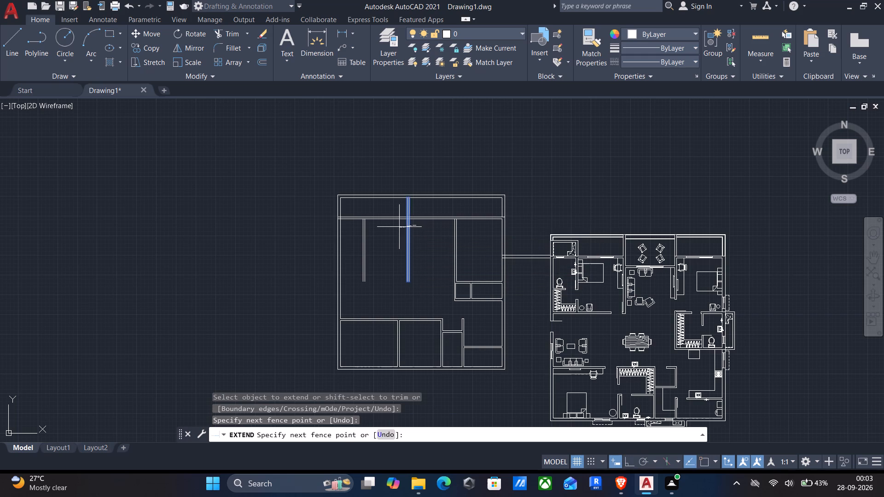
drag(399, 227, 397, 226)
drag(415, 227, 397, 224)
drag(440, 235, 448, 235)
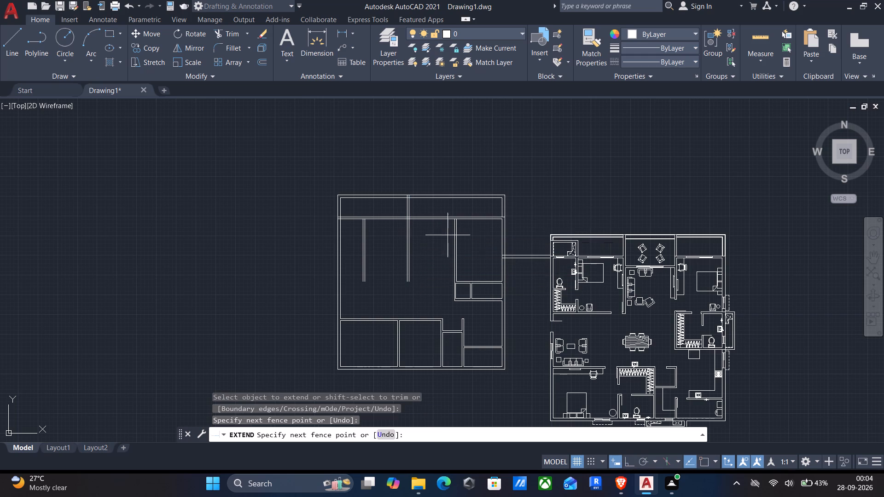
drag(448, 235, 486, 232)
drag(434, 234, 468, 228)
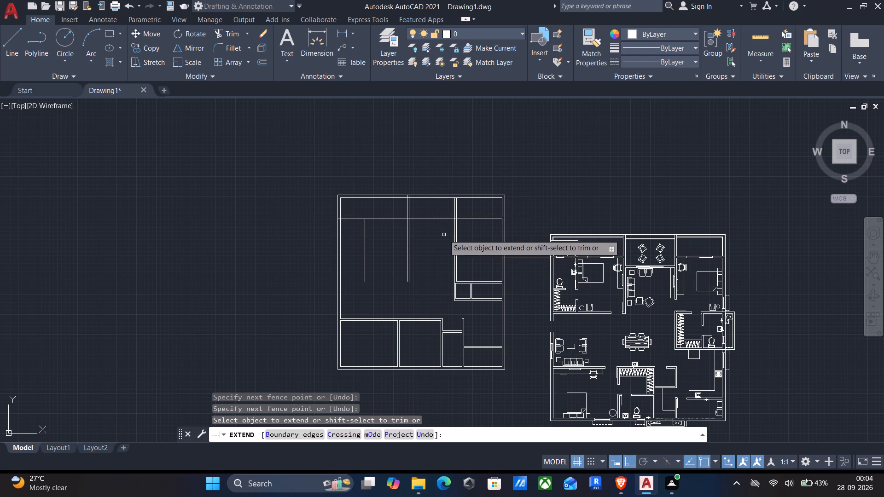
drag(444, 235, 465, 229)
drag(436, 237, 472, 233)
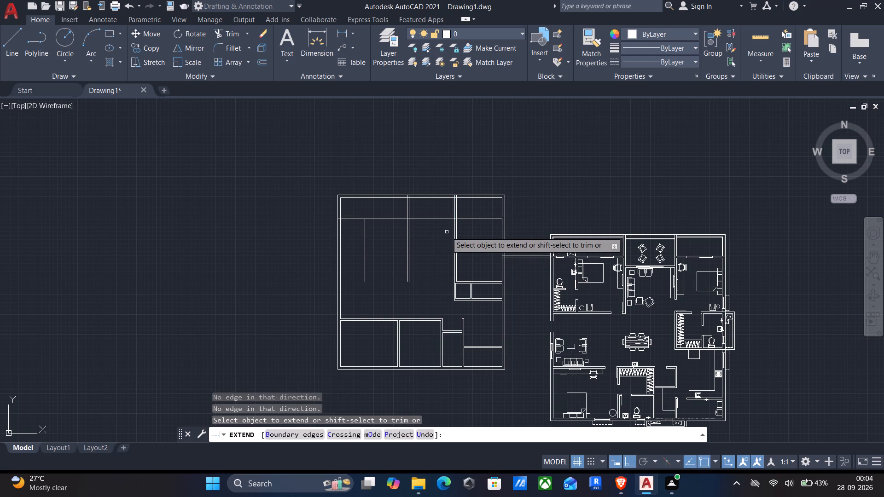
key(Escape)
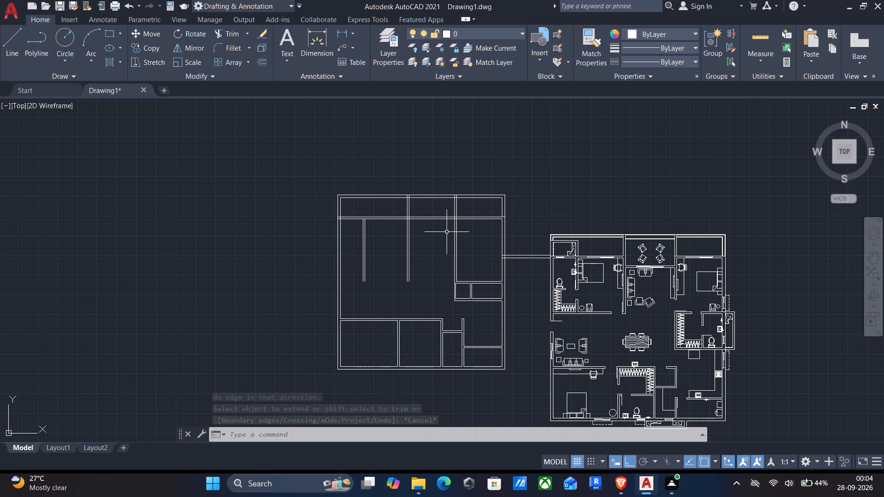
Trim both northern horizontal lines between the middle and eastern vertical partitions.
text(tr)
key(Return)
scroll(442, 226, up, 2)
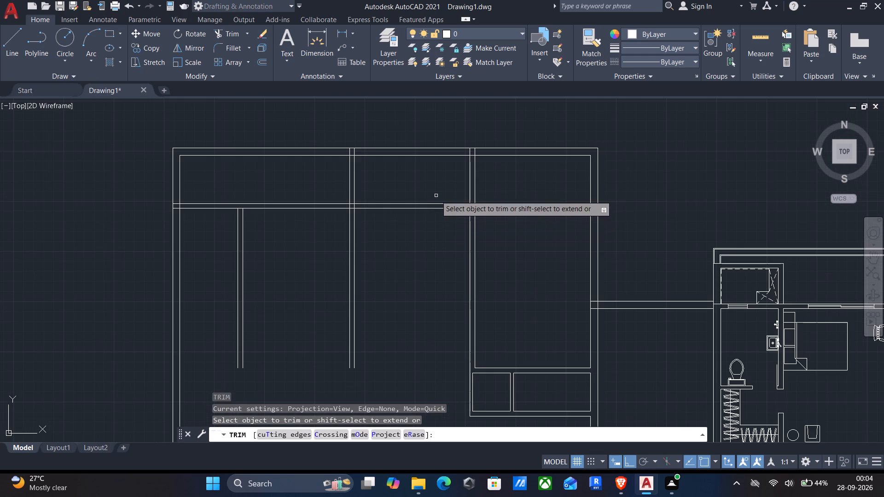
drag(434, 183, 408, 260)
Trim the overlapping line pieces where the eastern vertical partition meets the northern outer wall.
scroll(468, 152, up, 3)
click(470, 146)
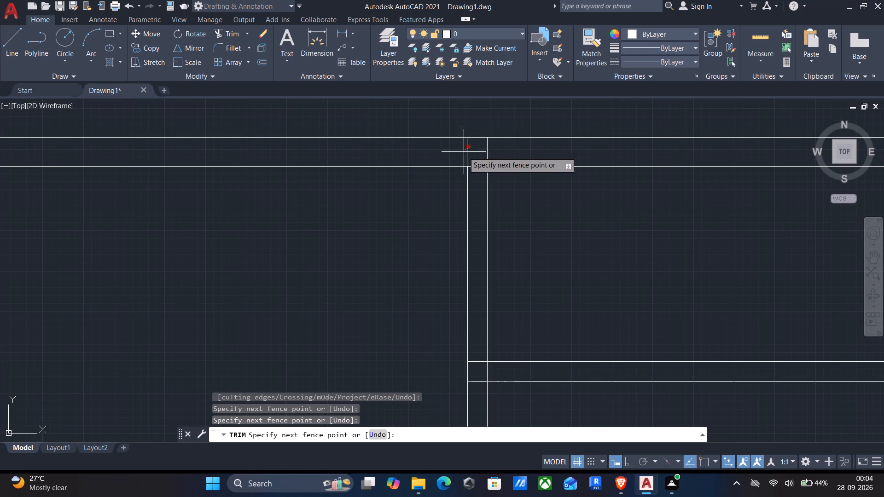
click(460, 155)
drag(468, 154, 477, 178)
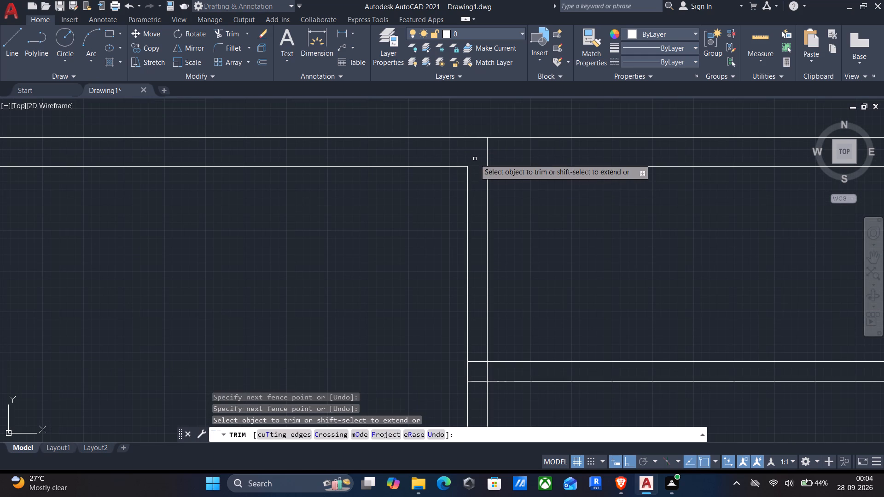
drag(476, 153, 499, 147)
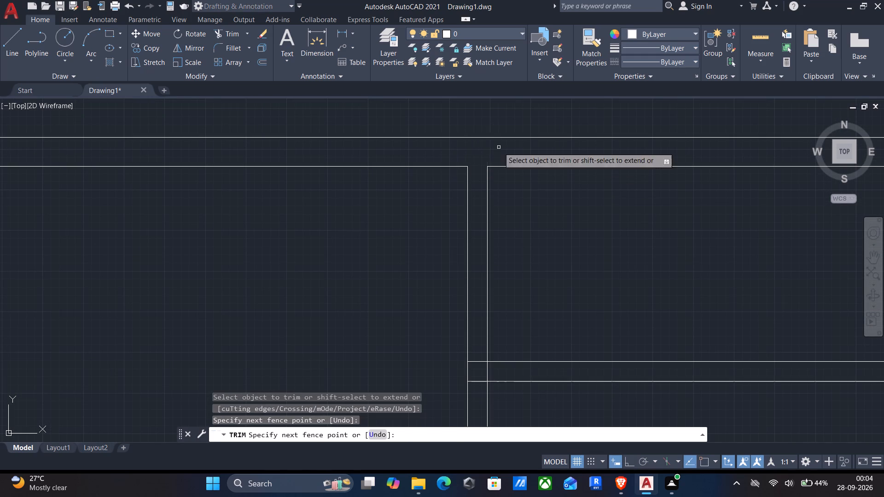
Trim the northern horizontal partition's overlapping pieces at the eastern vertical partition and inside the eastern outer wall.
scroll(498, 149, down, 2)
scroll(486, 237, up, 3)
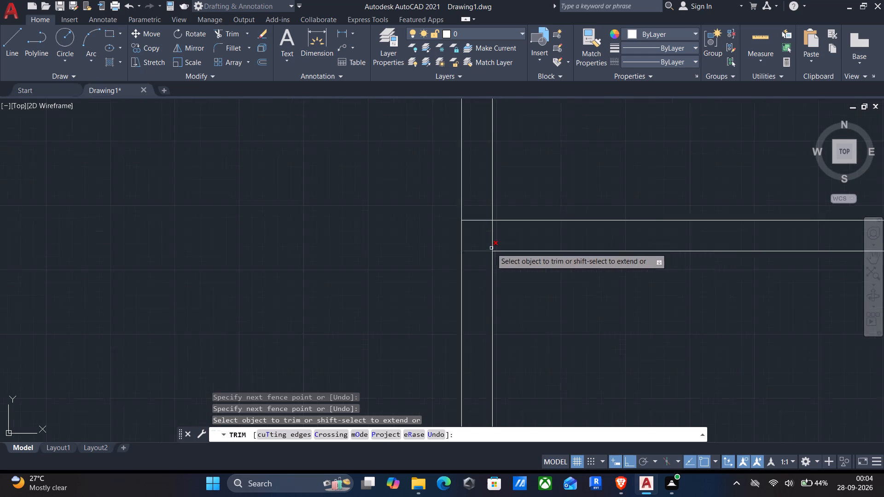
scroll(491, 248, up, 1)
drag(472, 275, 540, 232)
scroll(539, 231, down, 3)
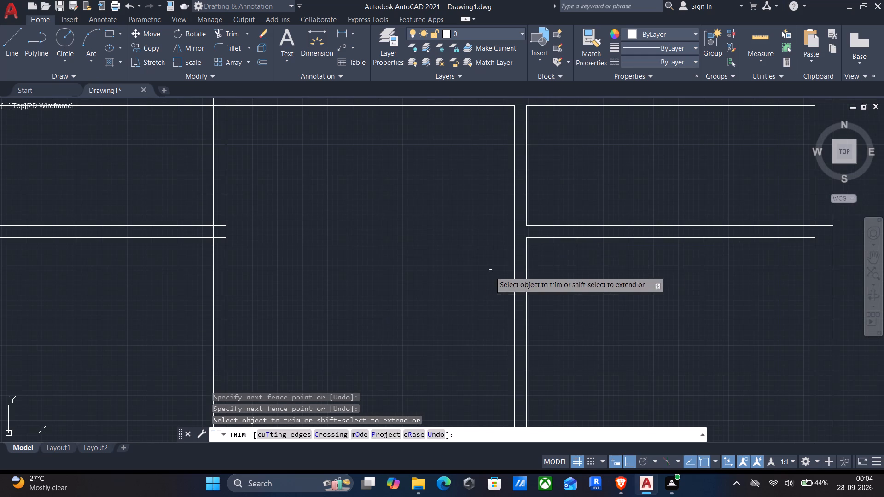
click(820, 225)
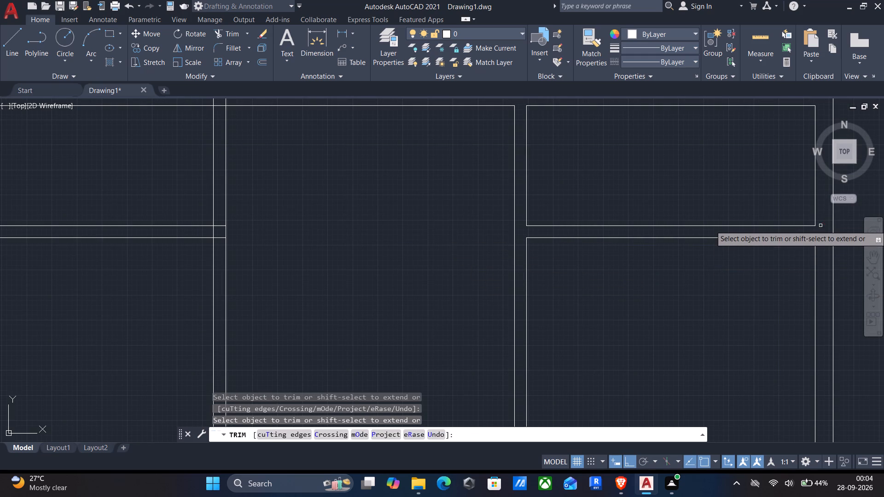
Trim the overlapping line pieces where the northern horizontal partition meets the middle vertical partition.
scroll(649, 213, down, 2)
scroll(487, 224, up, 4)
drag(449, 232, 454, 196)
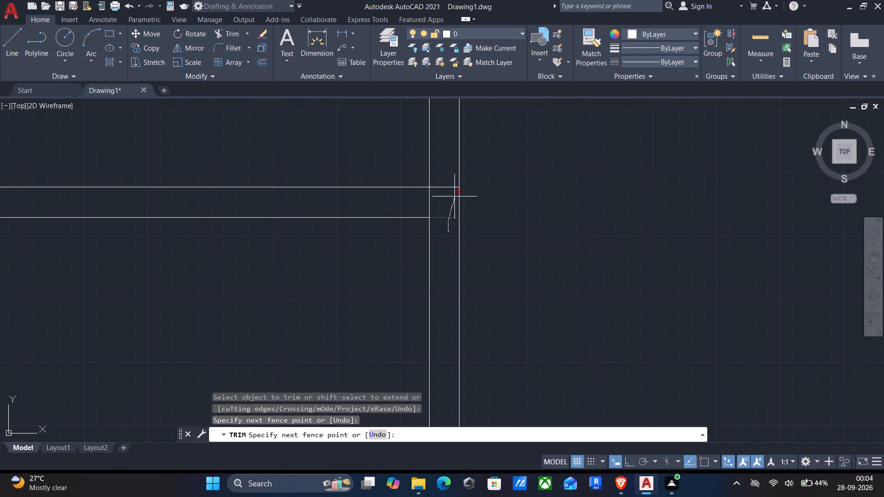
drag(454, 196, 455, 180)
drag(419, 206, 439, 194)
Trim the overlapping line pieces where the middle vertical partition meets the northern outer wall.
scroll(440, 192, down, 3)
middle_drag(424, 176, 421, 240)
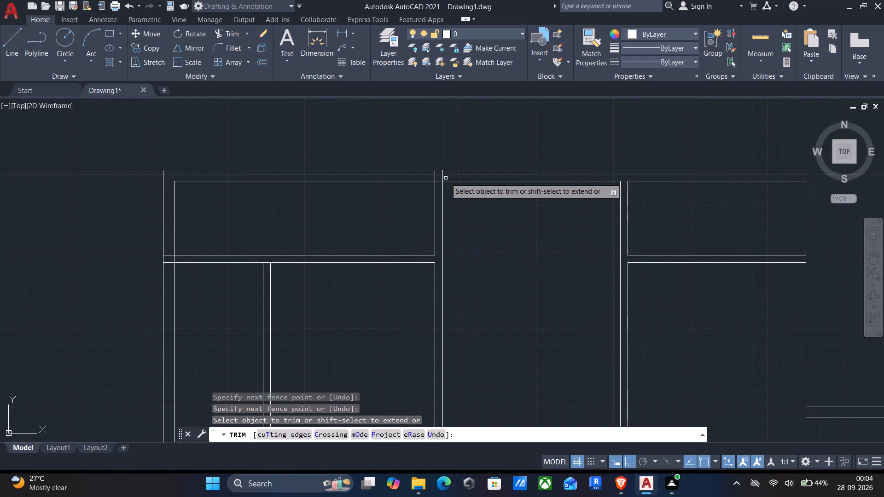
scroll(448, 173, up, 3)
drag(448, 173, 360, 170)
drag(391, 186, 405, 223)
Trim the overlapping line pieces where the northern horizontal partition meets the western outer wall.
scroll(405, 229, down, 3)
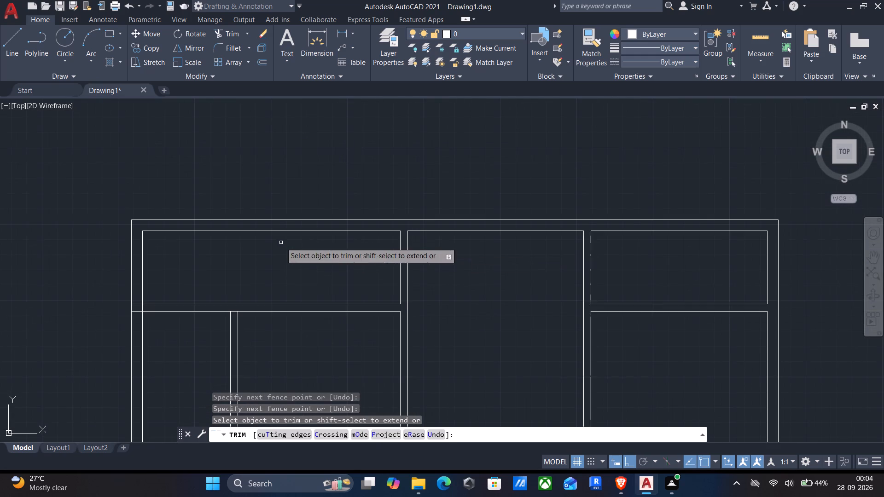
middle_drag(277, 247, 490, 215)
scroll(356, 282, up, 3)
drag(318, 297, 326, 221)
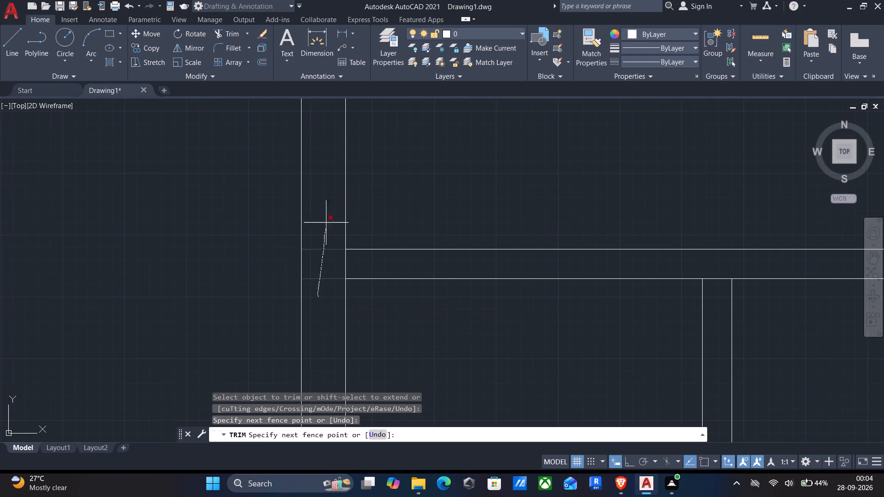
drag(326, 221, 327, 215)
drag(324, 248, 402, 266)
Trim the line piece across the north end of the western vertical partition at the northern horizontal partition.
scroll(404, 266, down, 3)
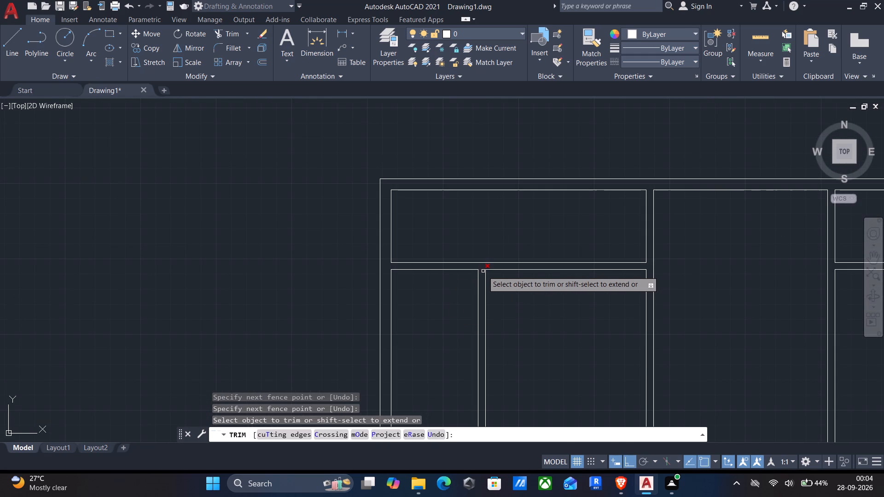
click(483, 271)
scroll(490, 273, down, 3)
middle_drag(532, 261, 519, 218)
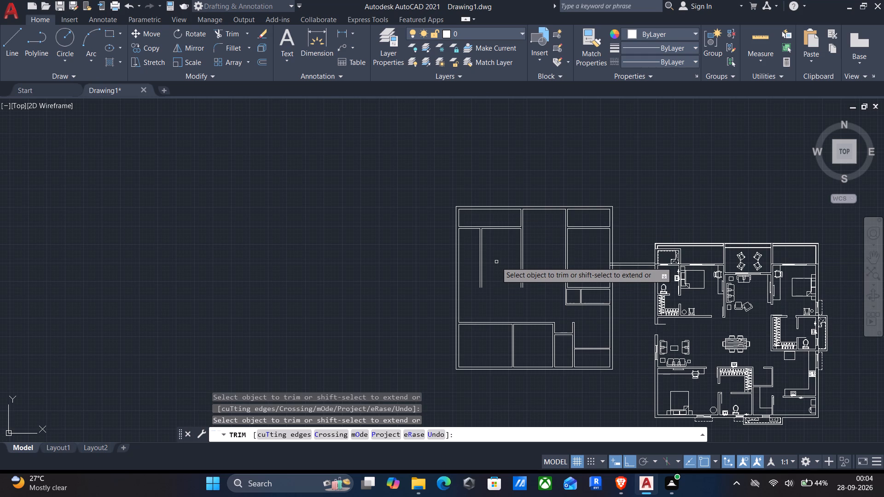
key(Return)
Offset the northern outer wall's inner line in the central bay 7' south.
key(o)
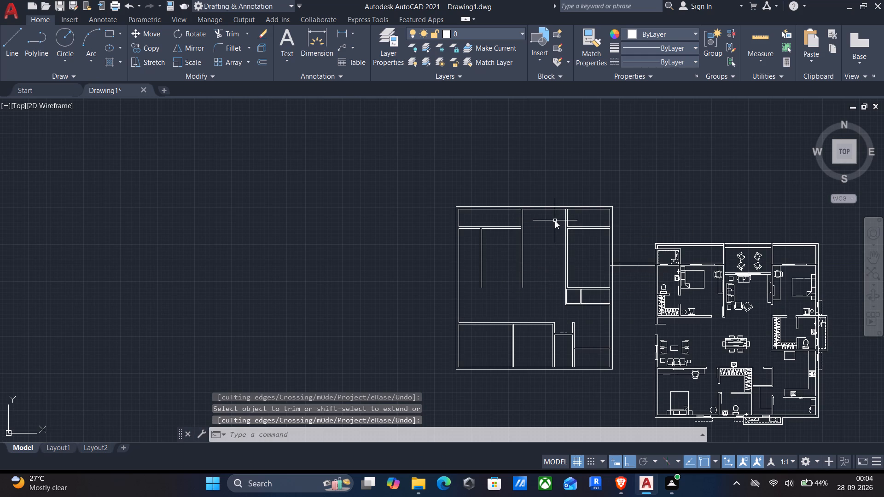
key(Return)
scroll(558, 234, up, 3)
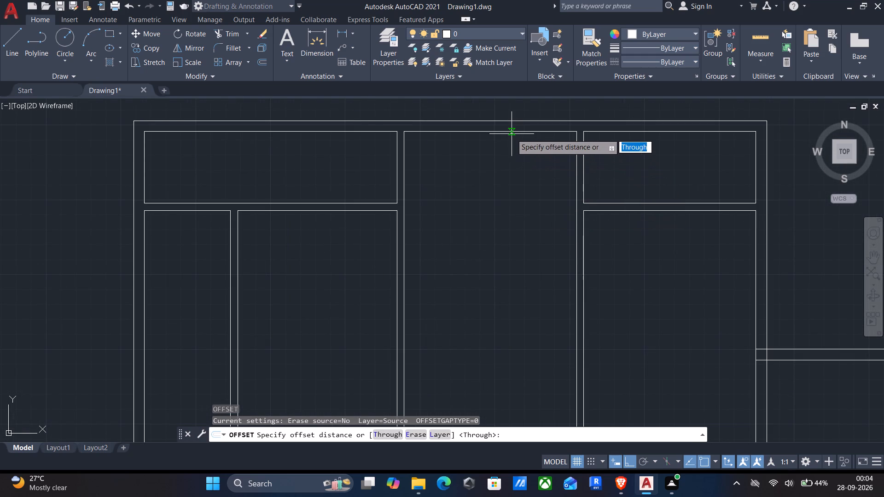
drag(498, 180, 494, 206)
drag(510, 218, 510, 214)
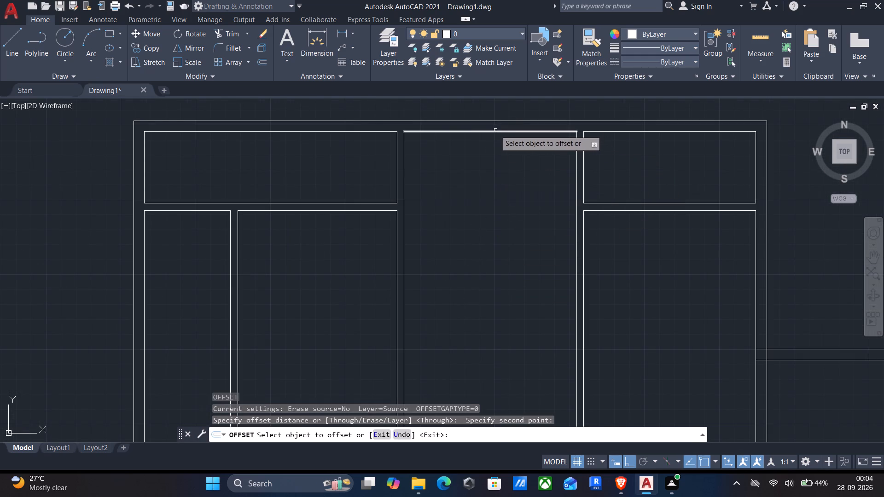
click(495, 130)
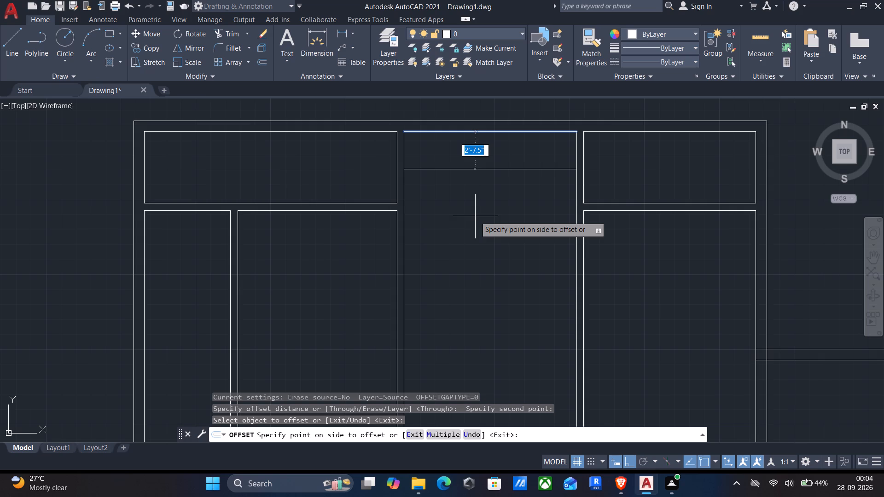
text(7')
key(Return)
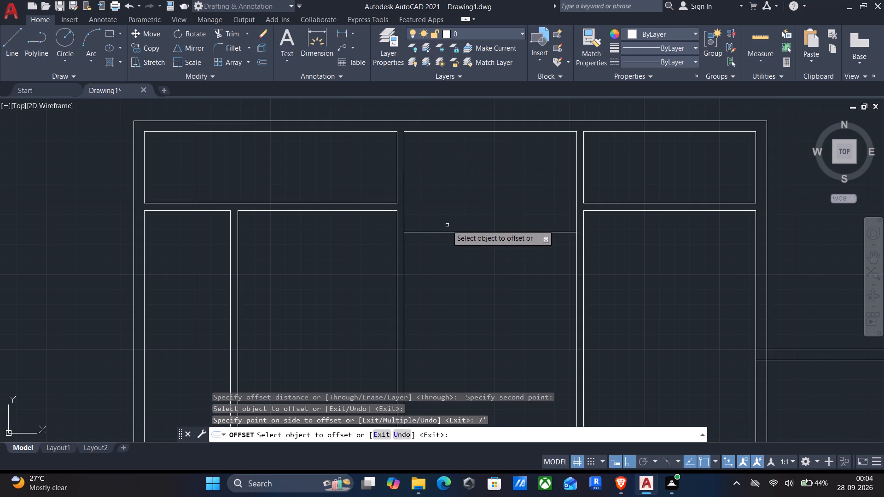
Offset the new horizontal line in the central bay 6" south to give the partition its thickness.
click(432, 231)
key(6)
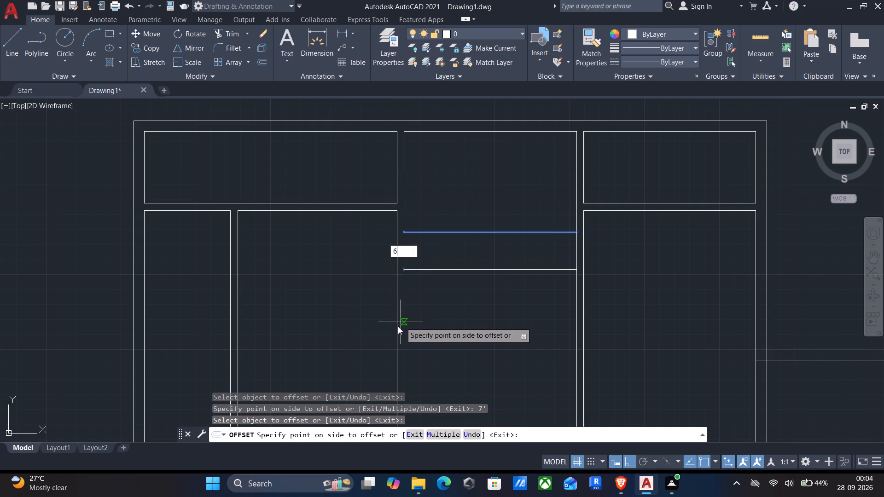
key(shift+quotedbl)
key(Return)
Offset the central bay partition's southern line 12'7" south.
middle_drag(470, 301, 492, 224)
click(494, 162)
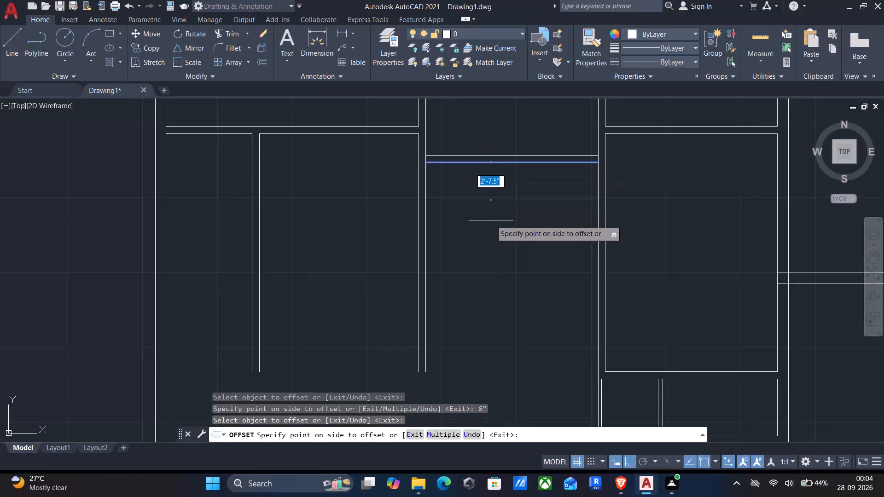
text(12'7")
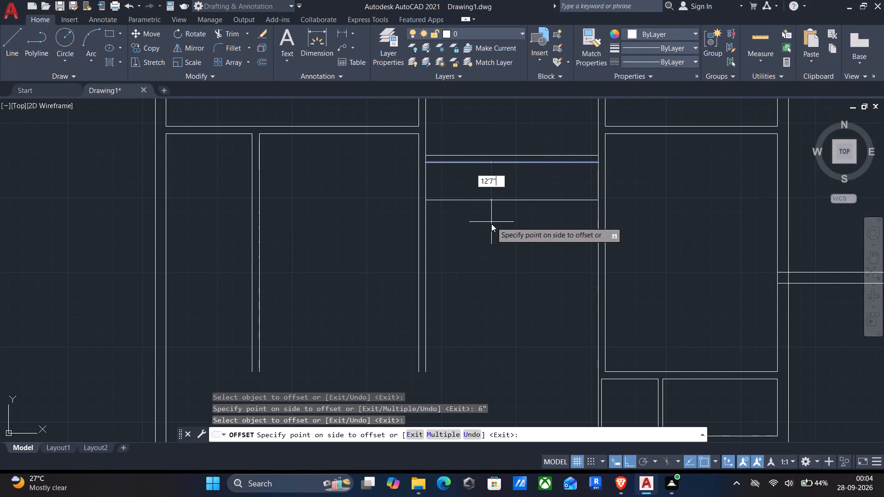
key(Return)
scroll(491, 222, down, 2)
middle_drag(500, 295, 522, 198)
key(Return)
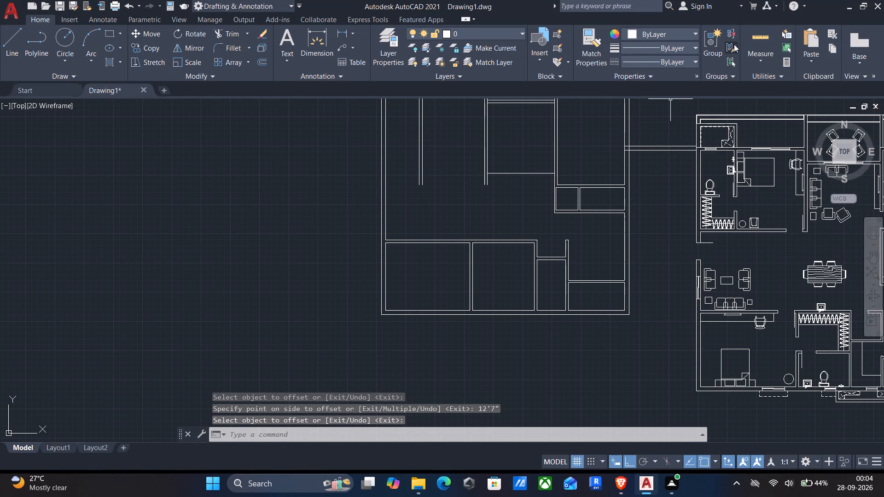
Measure the open hall's width and the distance between the central room's southern line and the southern rooms' partition.
click(756, 36)
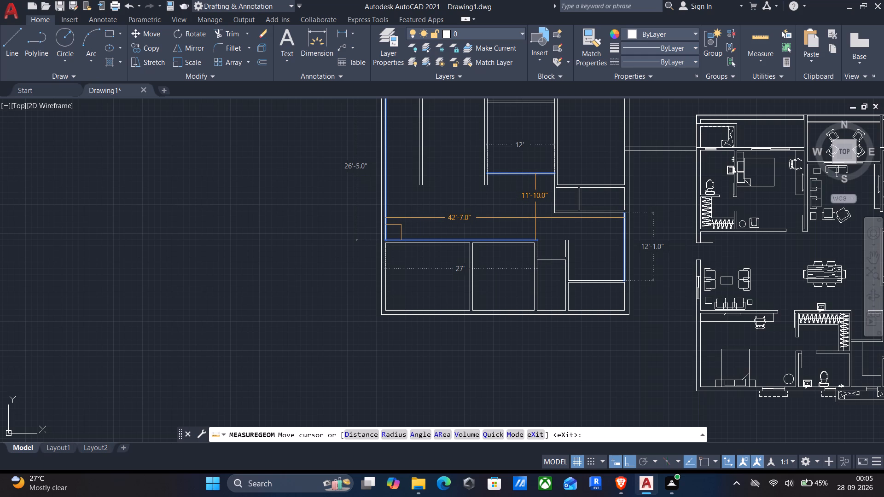
key(Escape)
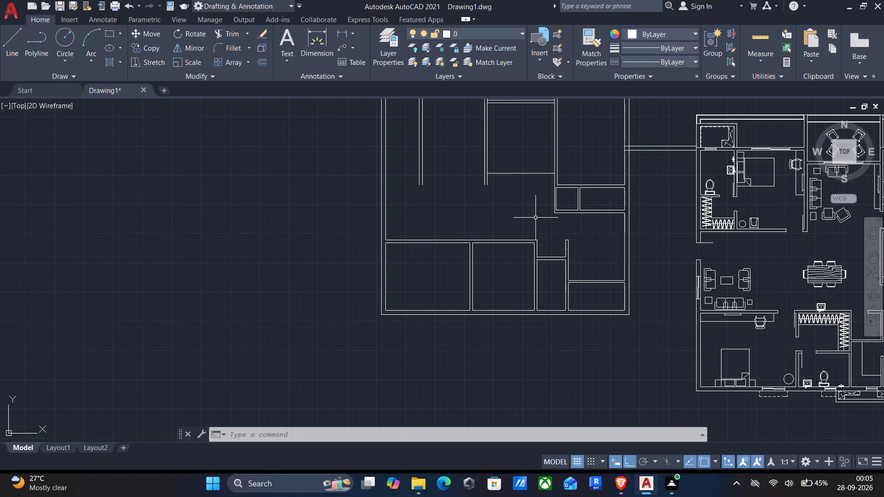
Offset the north line of the room between the western and middle vertical partitions 14'1" south.
scroll(535, 218, down, 1)
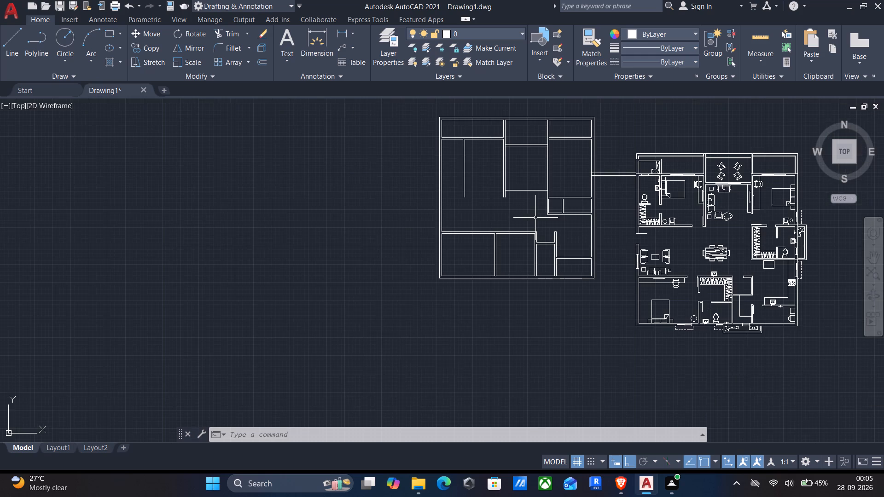
middle_drag(499, 253, 489, 262)
middle_drag(476, 253, 483, 266)
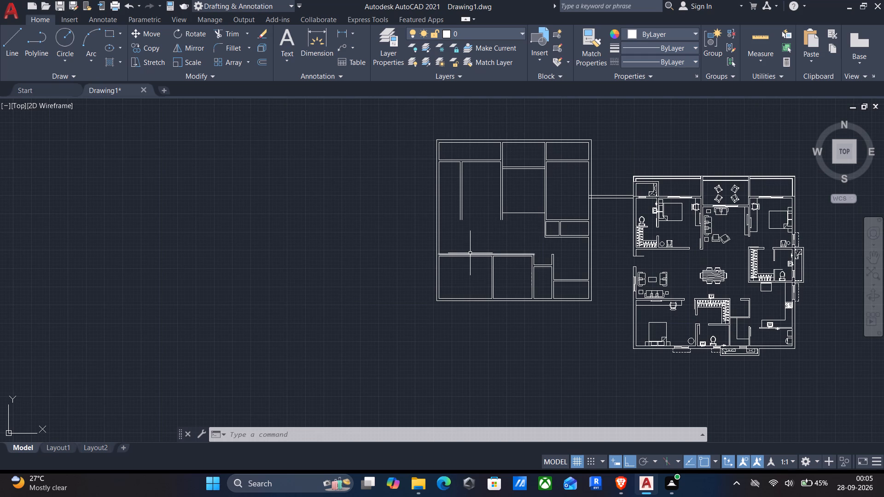
key(o)
key(Return)
click(480, 166)
drag(479, 214, 483, 198)
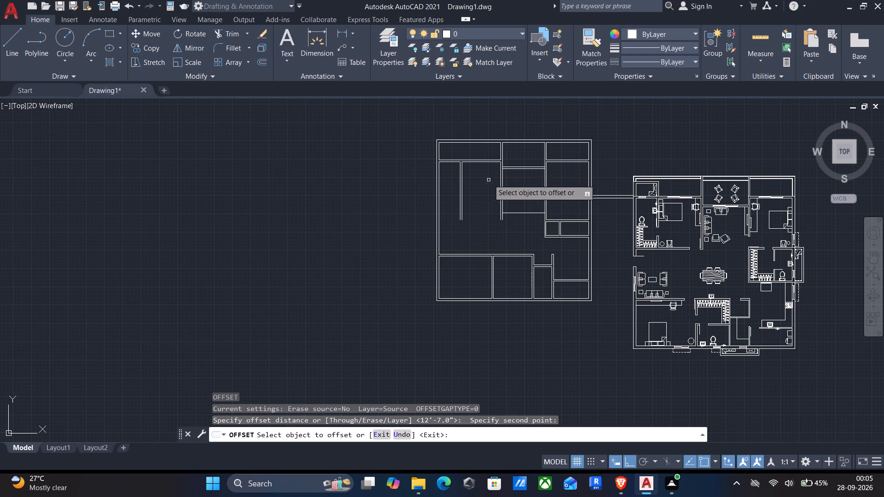
scroll(489, 164, up, 2)
click(483, 159)
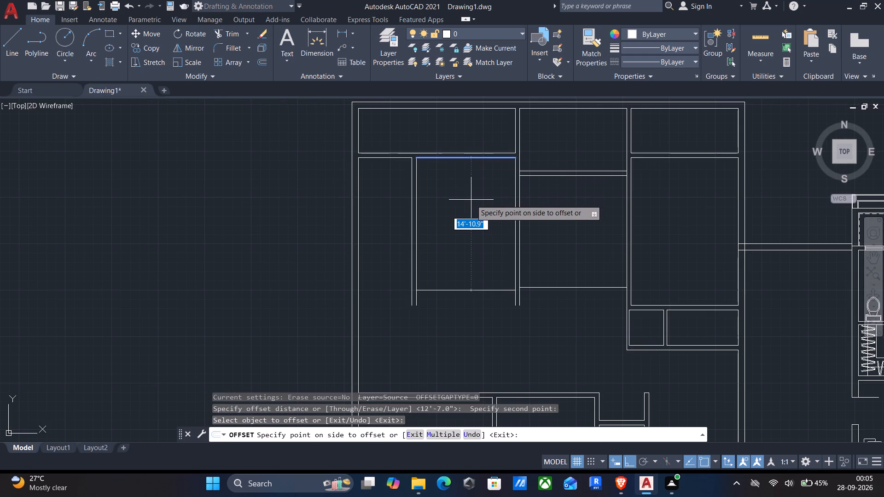
text(14'1")
key(Return)
Offset that room's new southern line 6" south to form a double-line partition.
middle_drag(467, 261, 486, 217)
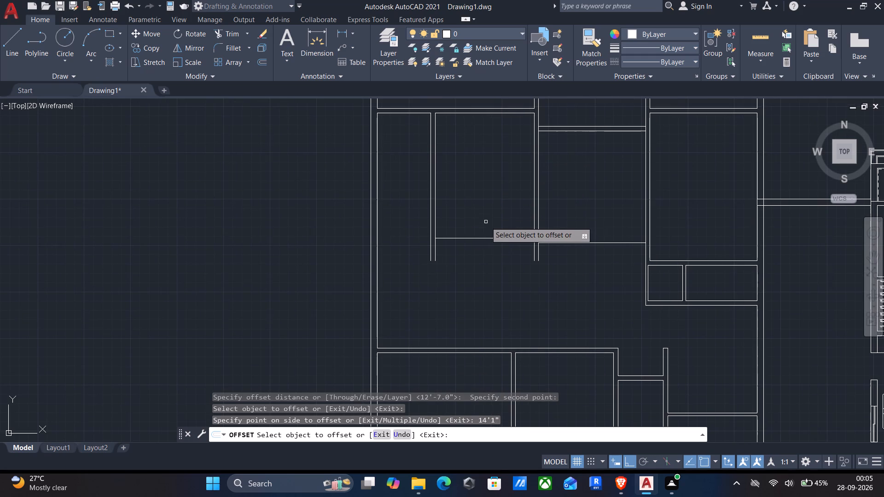
click(485, 237)
text(6")
key(Return)
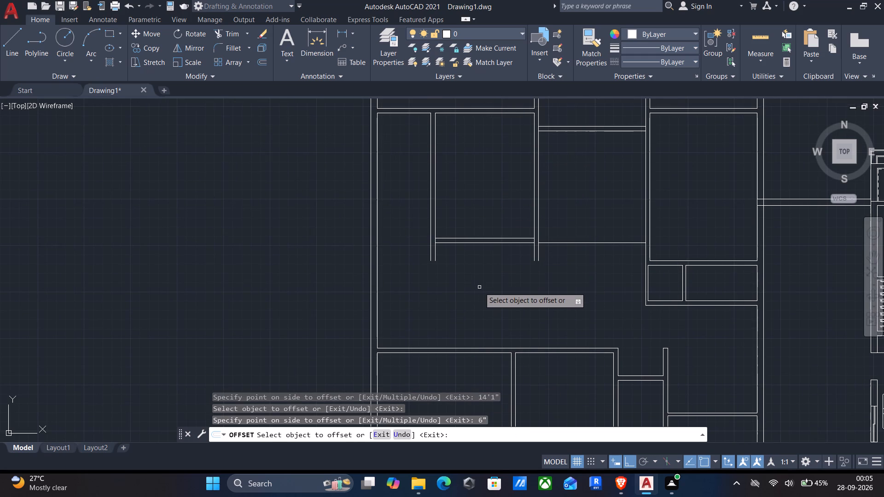
Offset the north line of the narrow room beside the western outer wall 8' south.
middle_drag(479, 288, 505, 264)
middle_drag(462, 228, 545, 286)
click(510, 149)
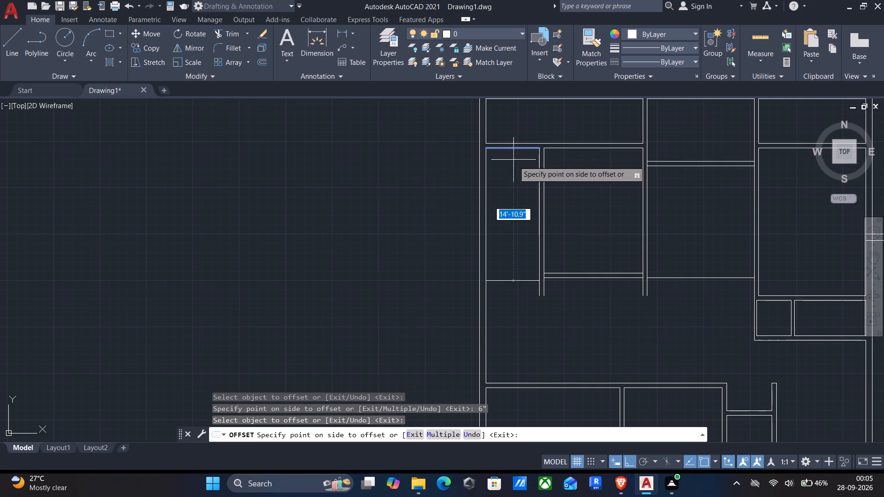
text(8')
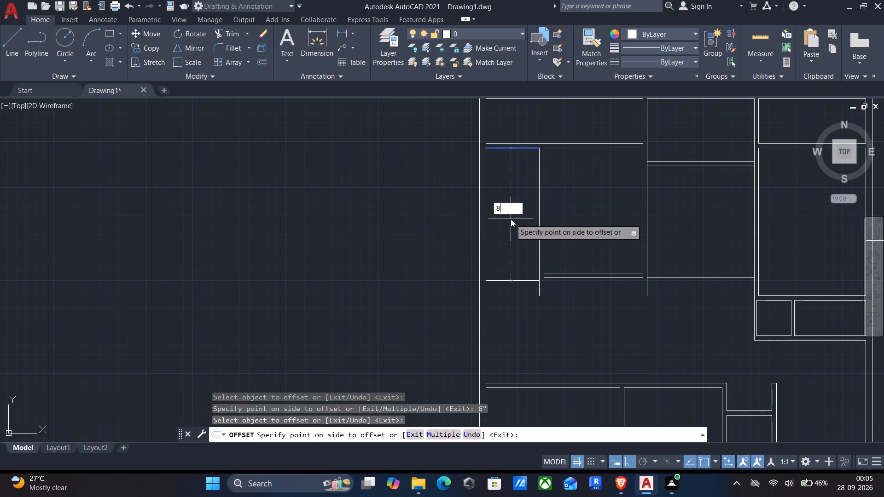
key(Return)
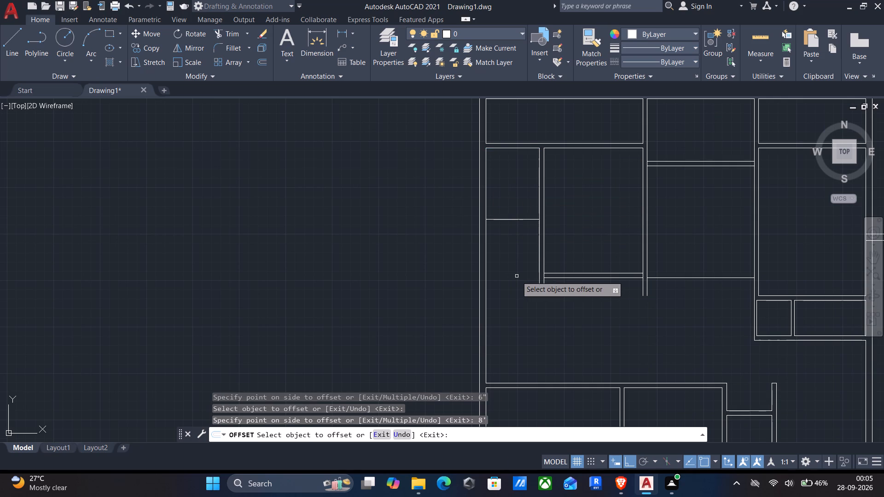
key(Return)
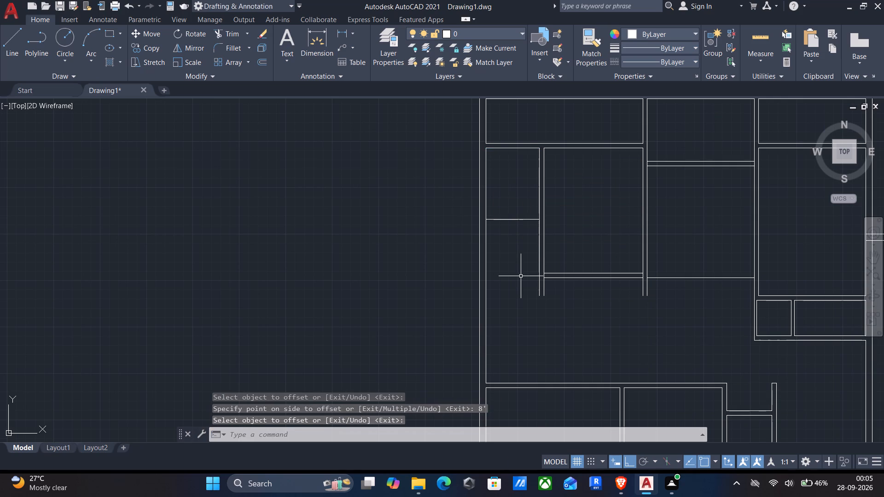
Extend both lines of the new 6" horizontal partition west to the western outer wall's outer line.
key(e)
key(x)
key(Return)
drag(552, 299, 568, 250)
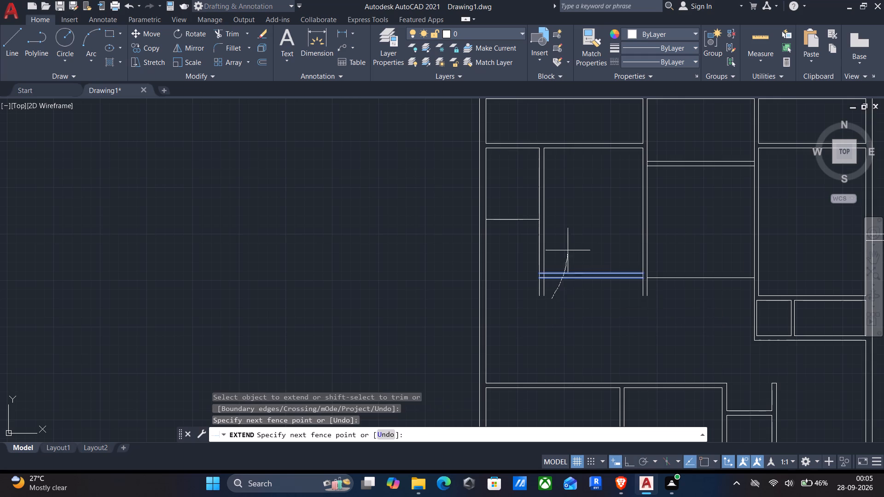
drag(568, 250, 568, 249)
drag(568, 296, 563, 261)
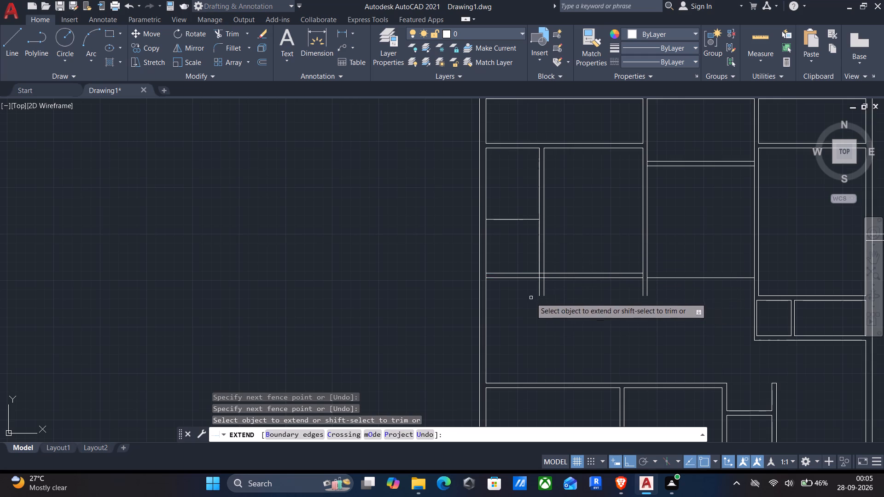
drag(529, 296, 516, 264)
key(Escape)
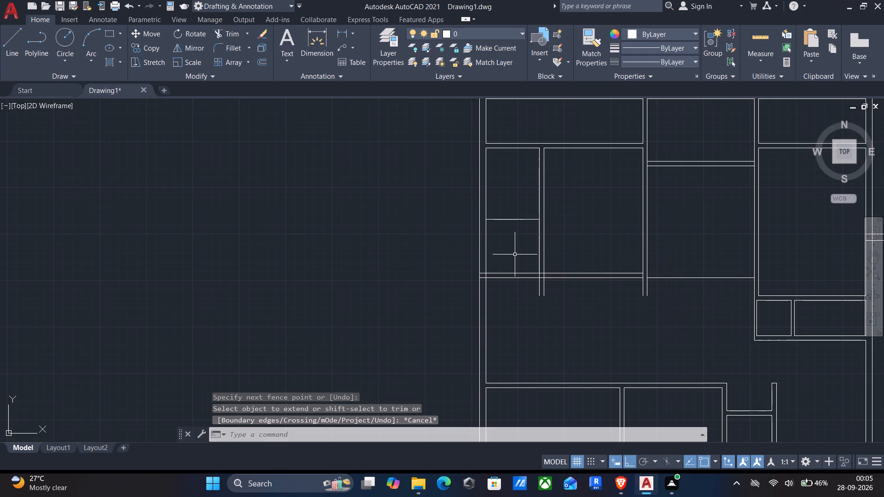
Trim the overhanging ends of the western and middle vertical partitions south of the new horizontal partition.
text(tr)
key(Return)
scroll(535, 282, up, 1)
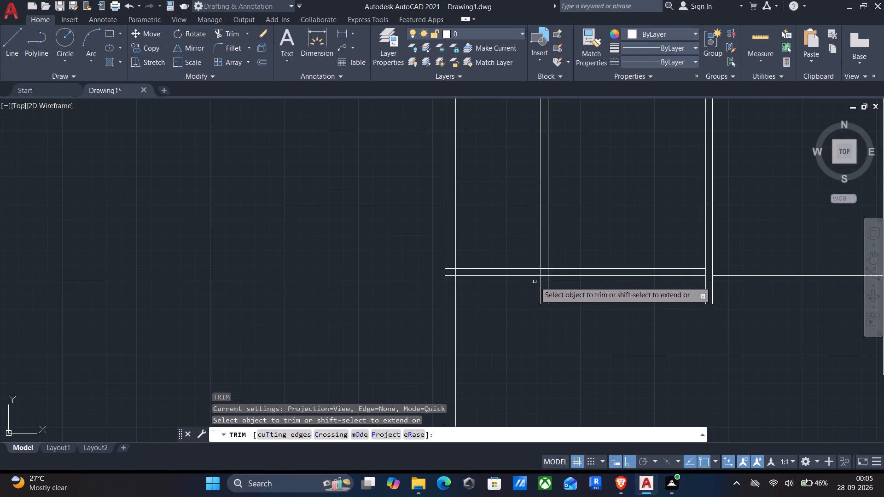
drag(527, 289, 530, 290)
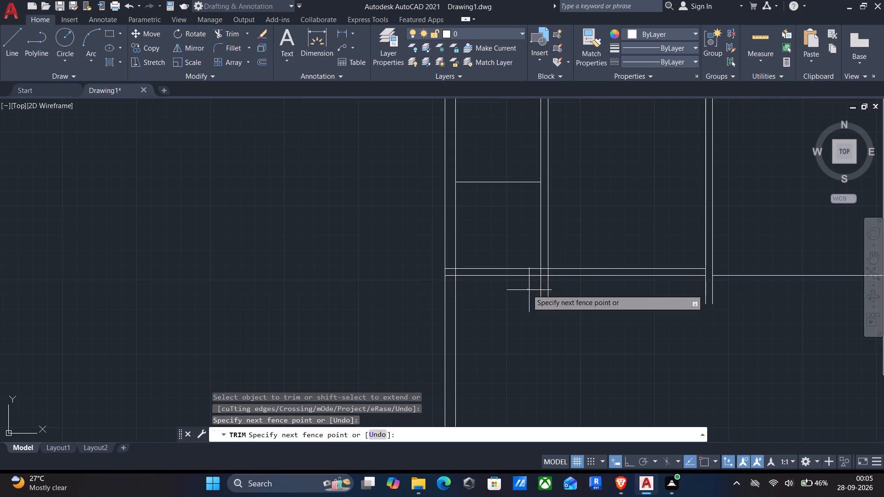
drag(530, 290, 565, 297)
drag(673, 301, 730, 299)
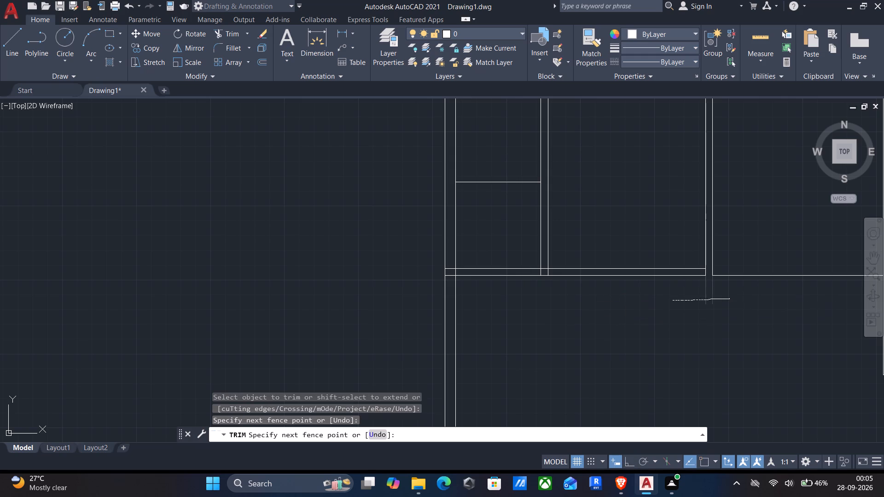
Trim the overlapping line pieces inside the new horizontal partition at the middle and western vertical partitions.
scroll(710, 267, up, 2)
click(692, 280)
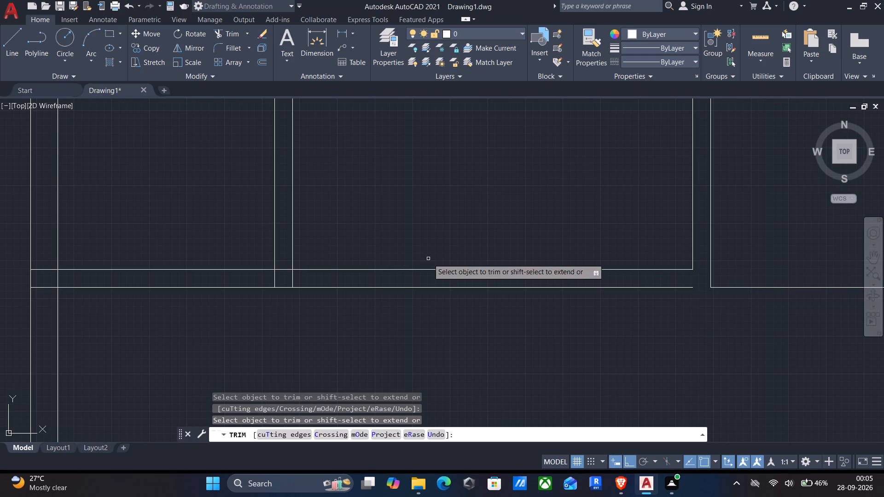
scroll(251, 272, up, 2)
drag(250, 272, 382, 282)
drag(320, 253, 374, 286)
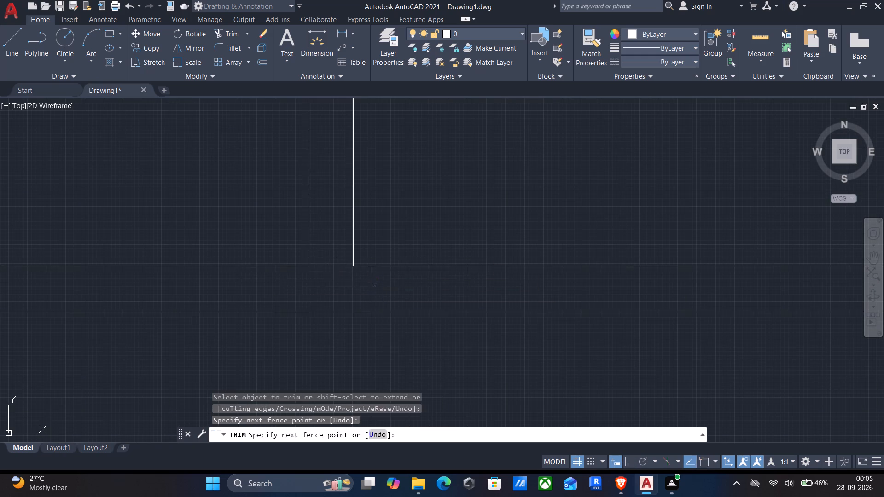
Trim the overlapping line pieces where the new horizontal partition meets the western outer wall.
scroll(343, 310, down, 2)
middle_drag(311, 347, 564, 309)
scroll(329, 290, up, 3)
drag(385, 270, 390, 263)
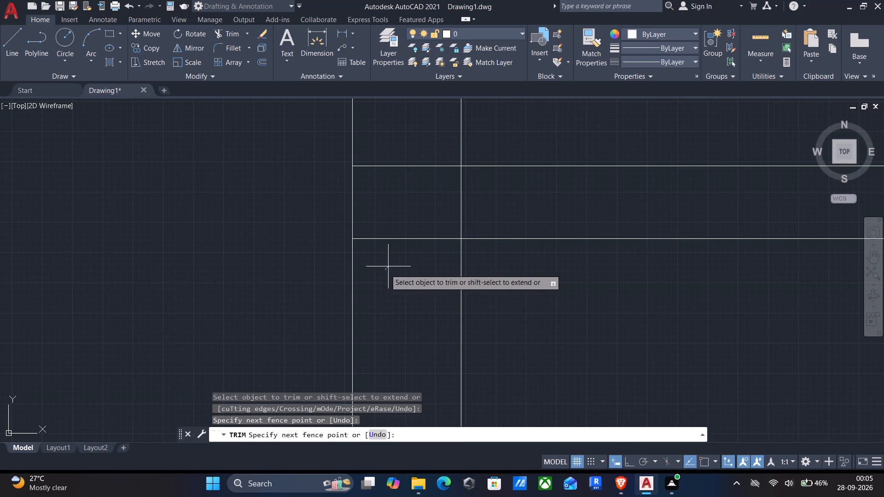
drag(390, 263, 499, 173)
scroll(497, 175, down, 3)
scroll(385, 249, down, 2)
middle_drag(381, 250, 372, 387)
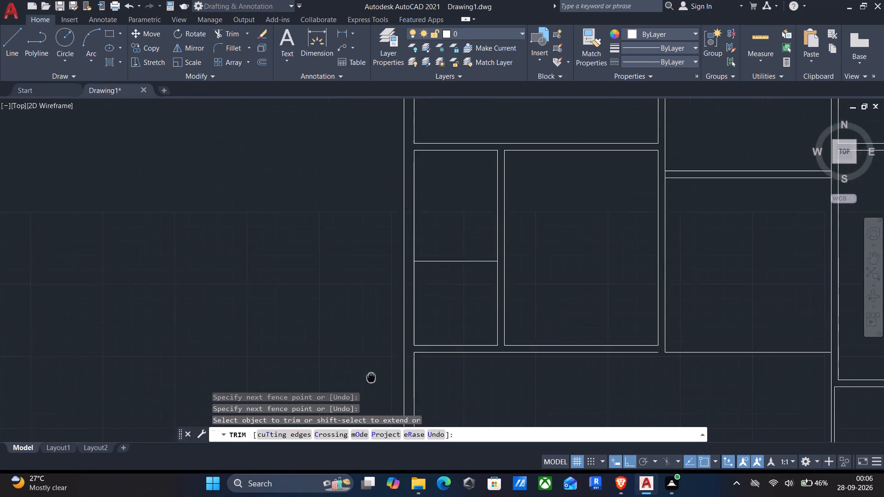
Offset the south wall line of the small western room 5'9" north to form the second line of its horizontal partition.
middle_drag(372, 387, 374, 400)
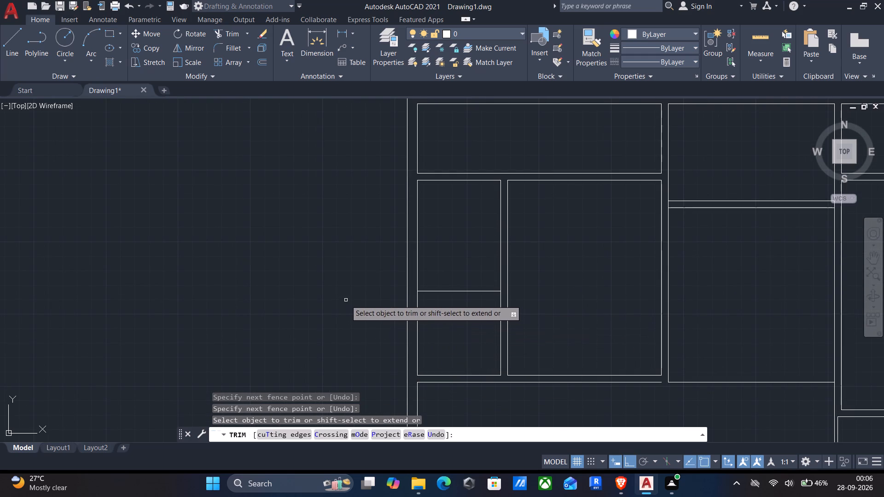
key(Escape)
key(o)
key(Return)
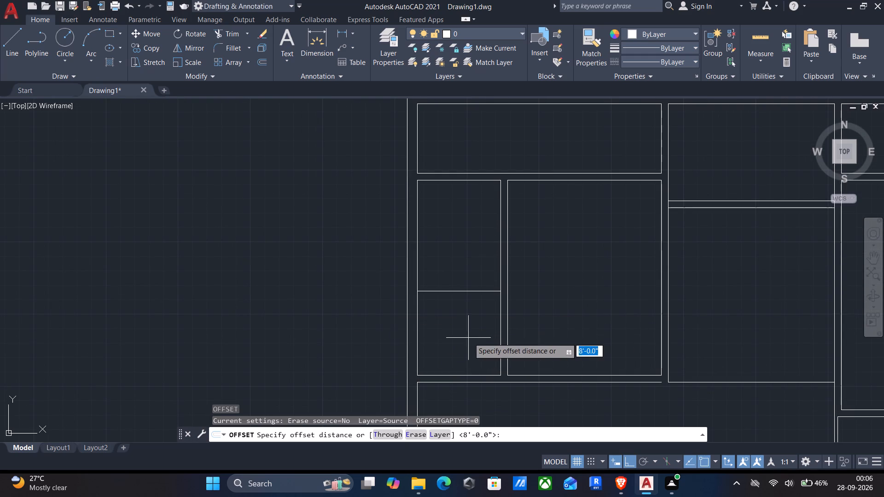
drag(457, 379, 457, 373)
click(452, 332)
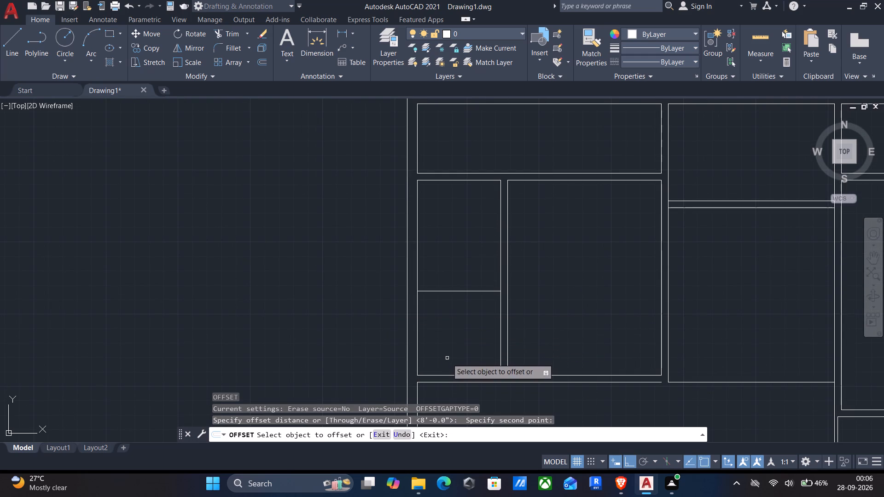
click(437, 375)
text(5'9")
key(Return)
scroll(452, 330, down, 1)
middle_drag(452, 331, 455, 224)
key(Return)
Trim the overlapping line pieces where this horizontal partition meets the vertical partition and the western outer wall.
key(t)
key(r)
key(Return)
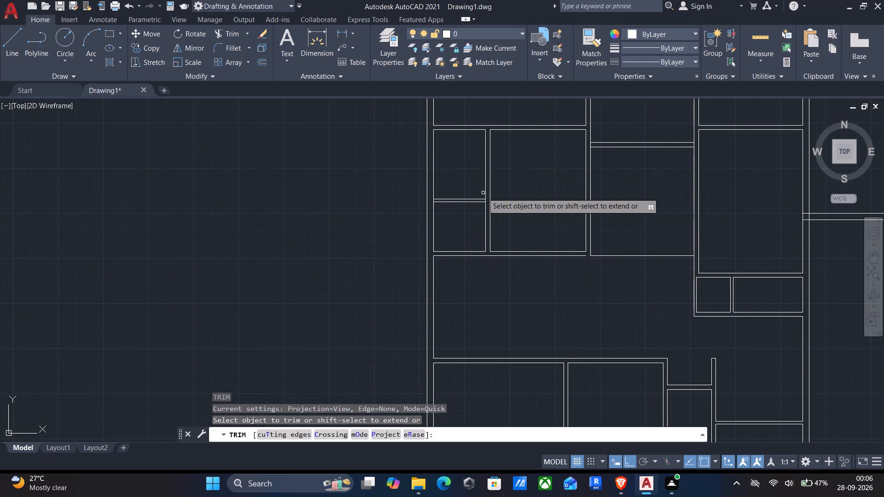
scroll(483, 193, up, 4)
scroll(484, 235, up, 2)
drag(498, 260, 451, 254)
scroll(422, 273, down, 2)
middle_drag(421, 277, 584, 277)
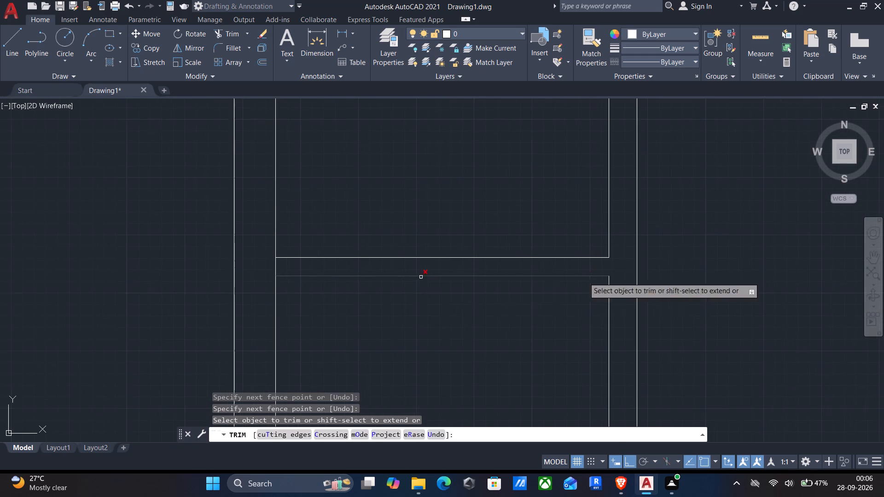
scroll(274, 276, up, 3)
drag(204, 250, 327, 232)
scroll(327, 233, down, 4)
middle_drag(354, 329, 358, 198)
scroll(358, 198, down, 1)
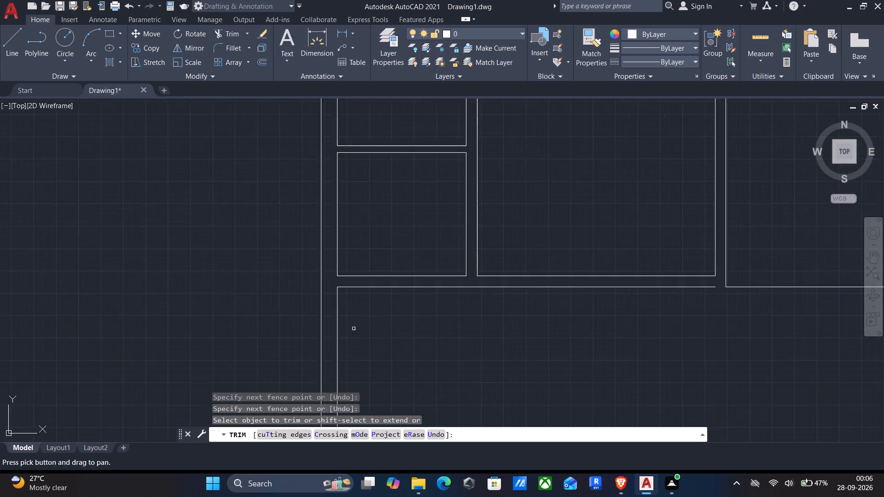
scroll(358, 198, down, 1)
scroll(297, 253, down, 2)
middle_drag(428, 306, 367, 230)
key(Return)
Erase the single horizontal line closing the south side of the central room.
drag(378, 196, 377, 185)
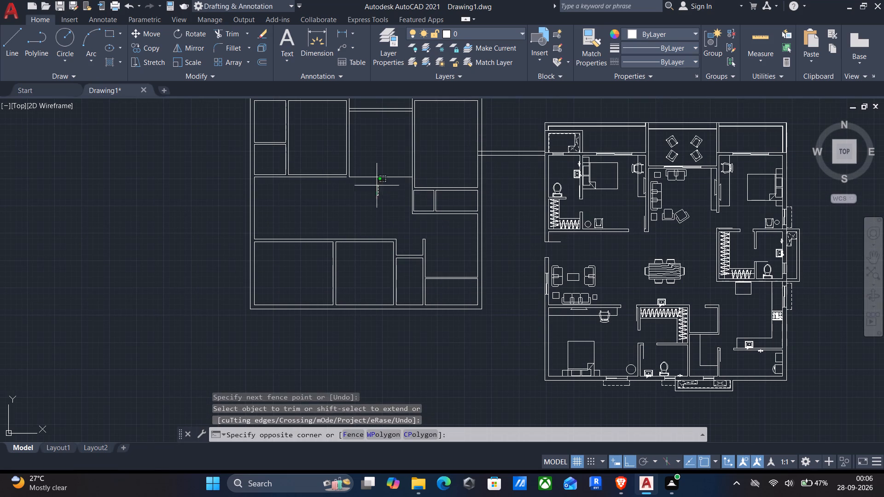
drag(377, 185, 374, 176)
click(373, 174)
key(Delete)
Offset the western outer wall's inner line 9' east across the open space above the southern rooms.
middle_drag(373, 189, 374, 189)
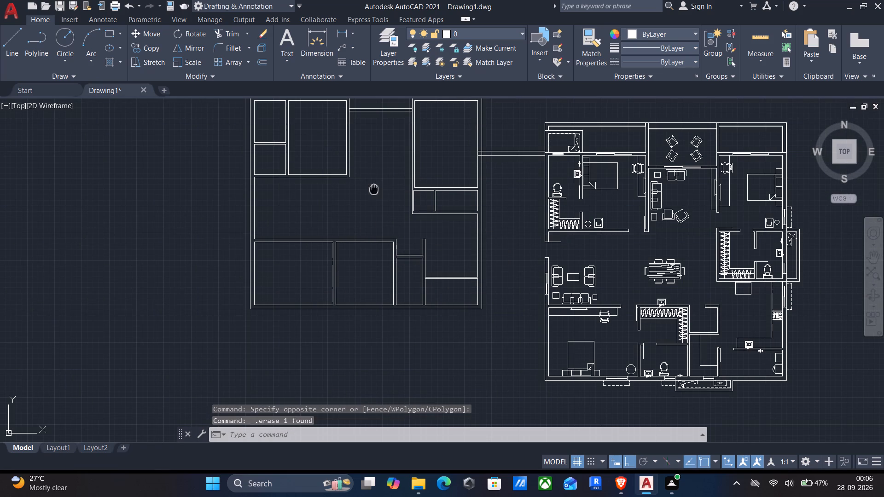
middle_drag(374, 189, 394, 177)
scroll(394, 177, down, 1)
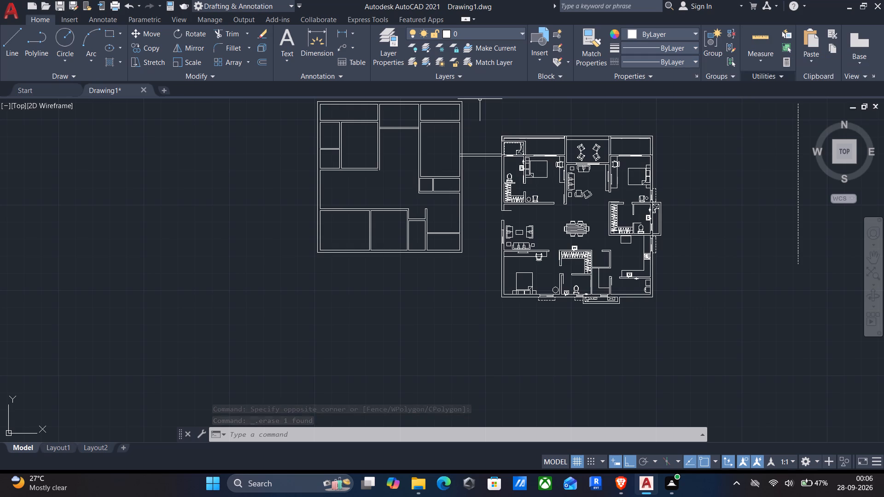
middle_drag(459, 184, 470, 184)
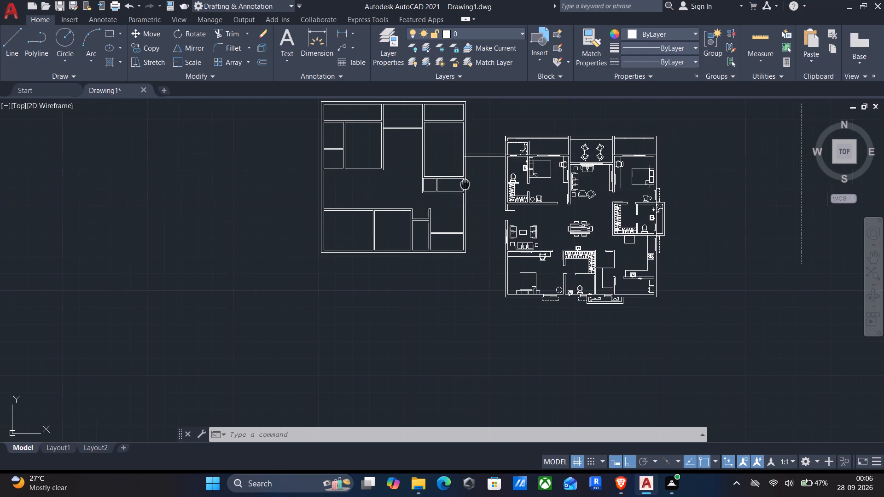
middle_drag(470, 184, 552, 189)
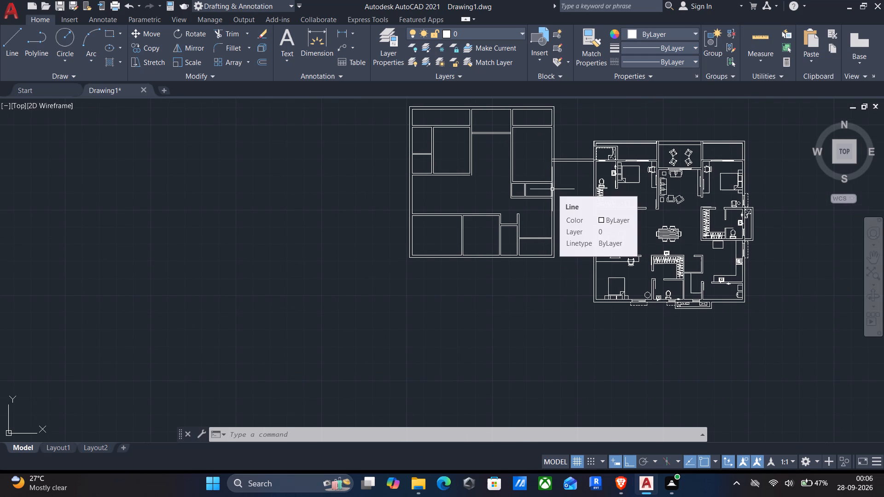
key(o)
key(Return)
scroll(426, 193, up, 2)
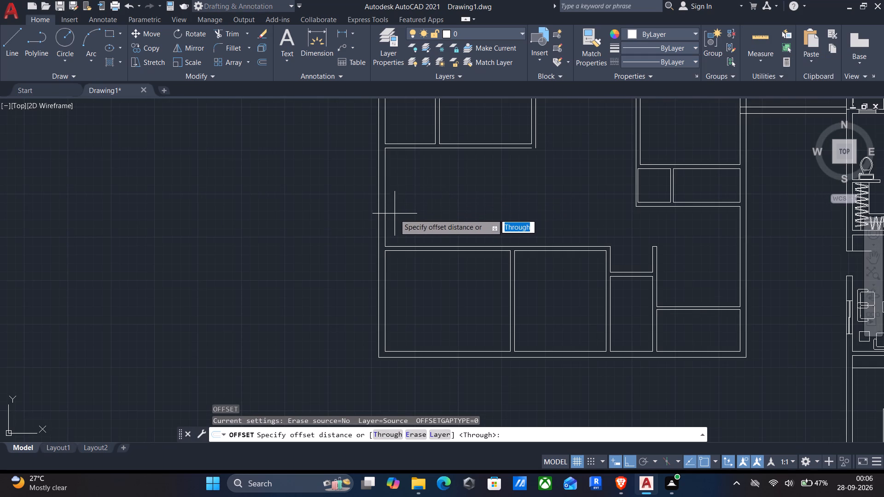
click(393, 214)
click(413, 207)
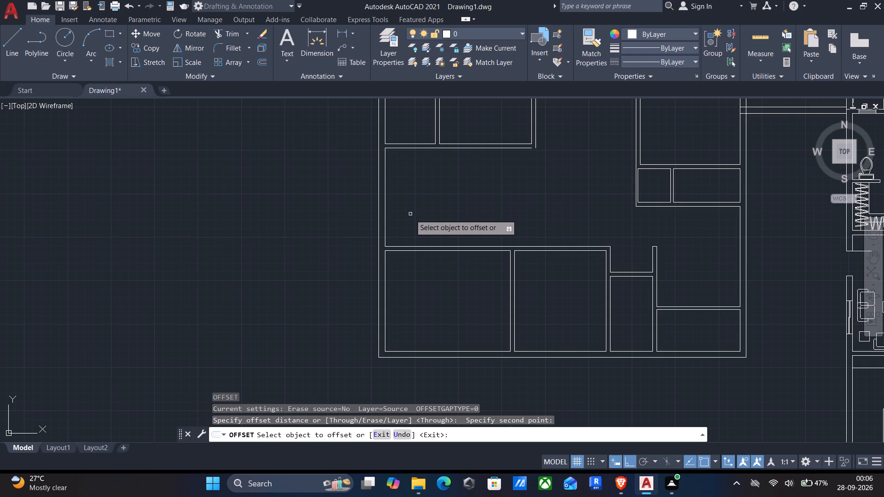
click(384, 218)
text(9')
key(Return)
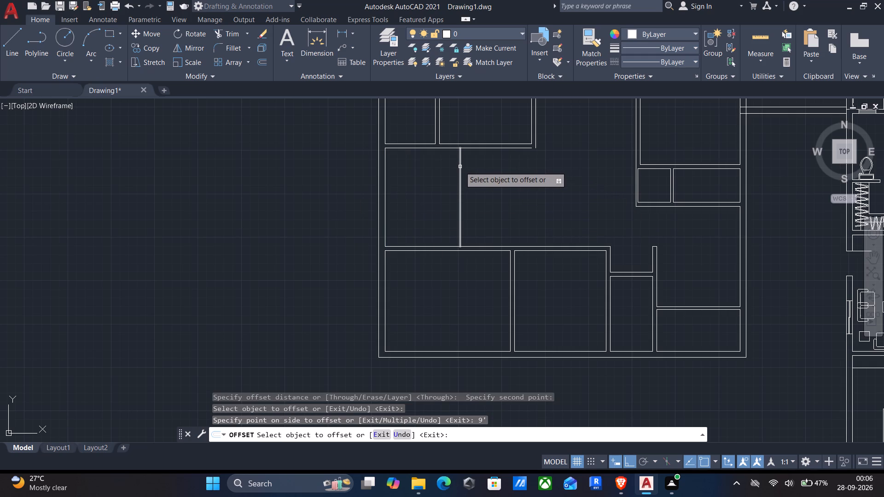
Offset the open space's north wall line 6' south and its south wall line 5'3" north to form a horizontal partition.
click(407, 148)
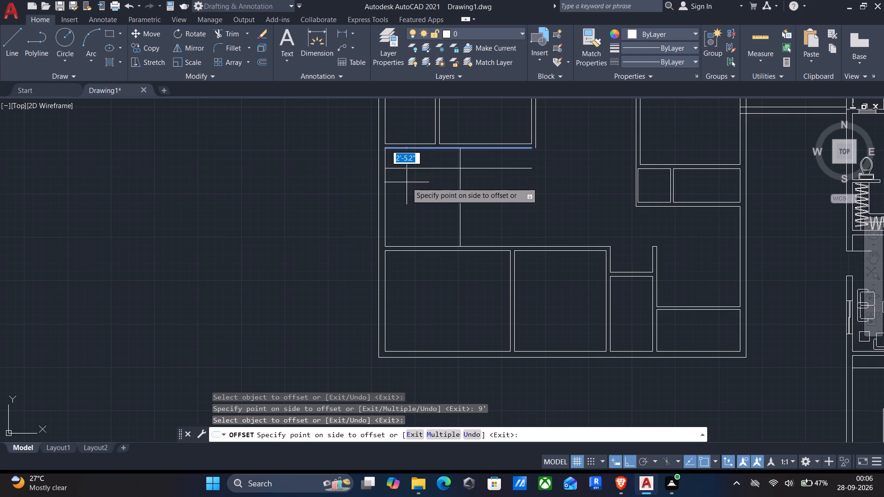
text(6')
key(Return)
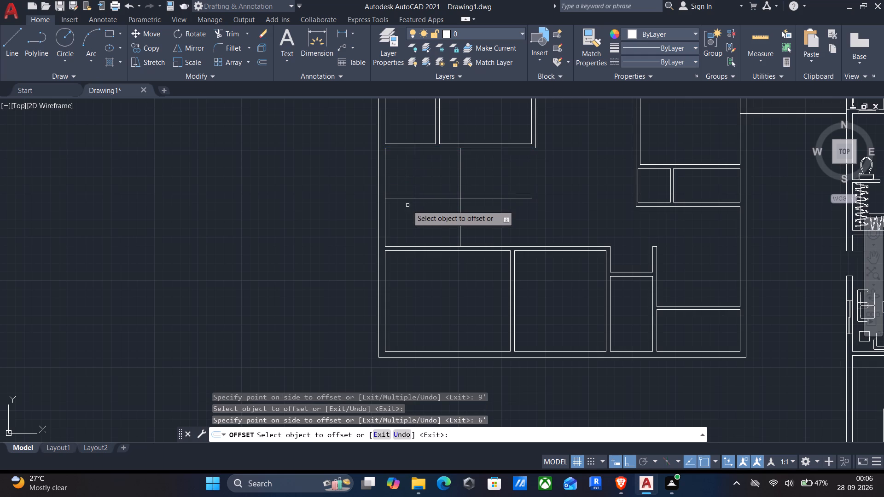
click(399, 246)
text(5')
text(3")
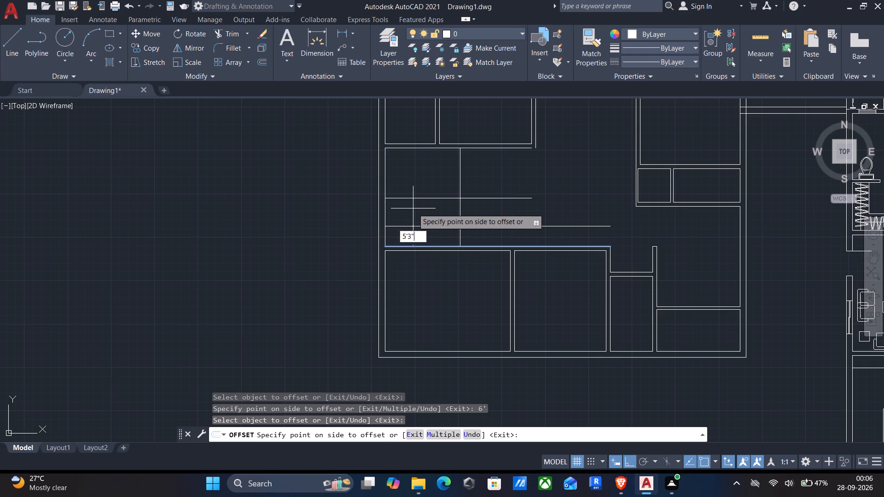
key(Return)
middle_drag(447, 210, 434, 197)
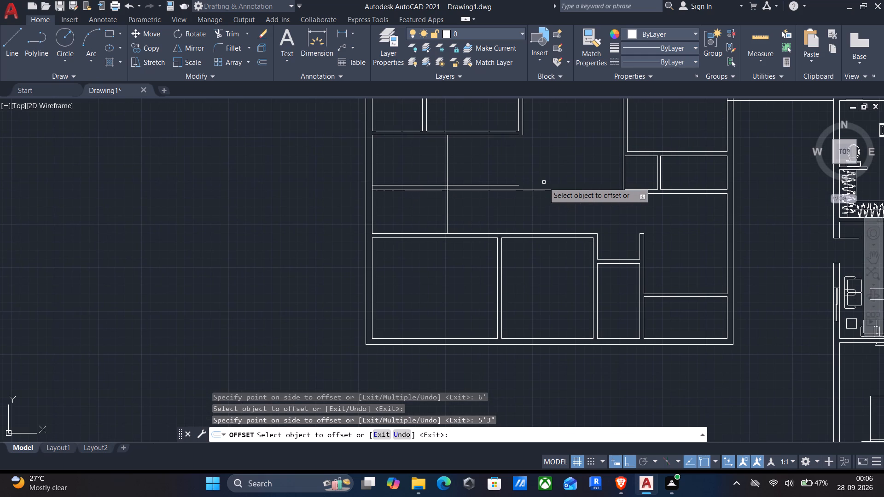
key(Return)
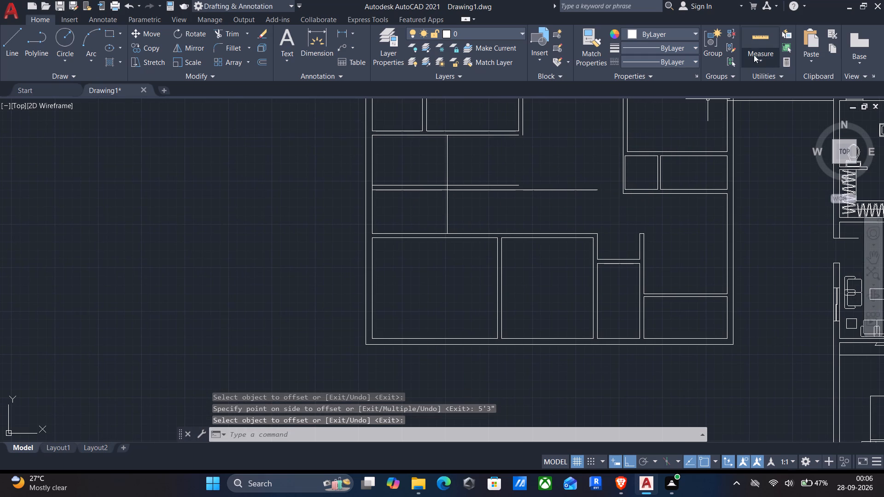
Measure the distance from the new vertical line to the small eastern room's west wall line.
click(752, 34)
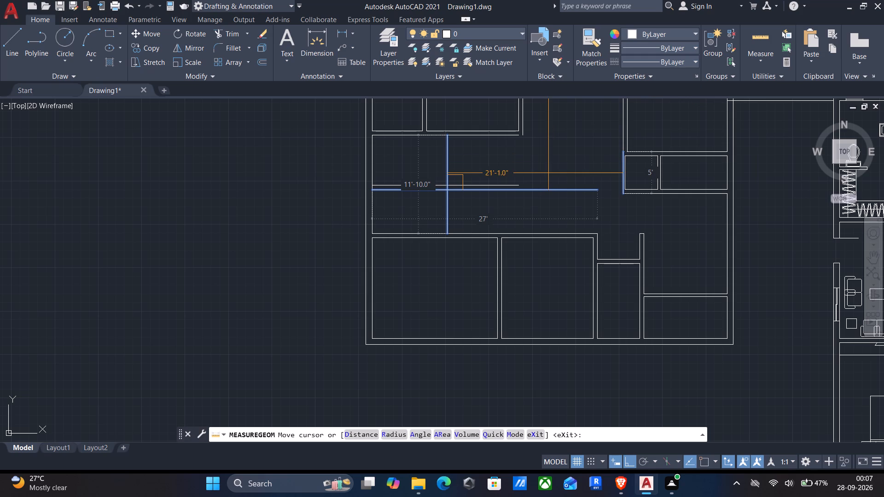
key(Escape)
Offset the small eastern room's west wall line 20'8" west to form the second line of the new vertical partition.
key(o)
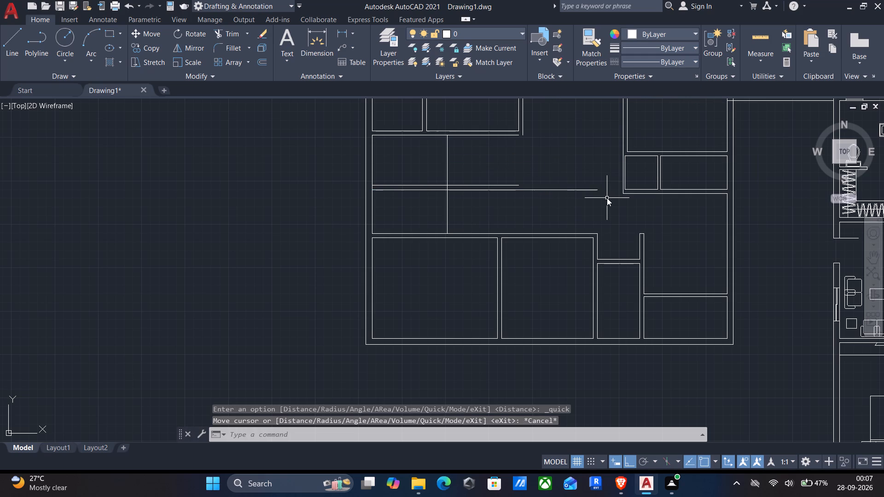
key(Return)
scroll(617, 206, up, 2)
click(628, 180)
click(602, 190)
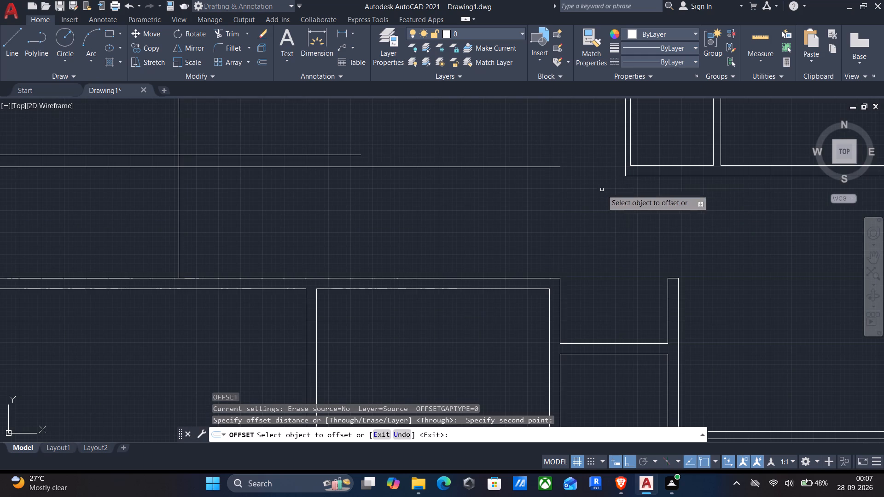
click(623, 160)
click(626, 154)
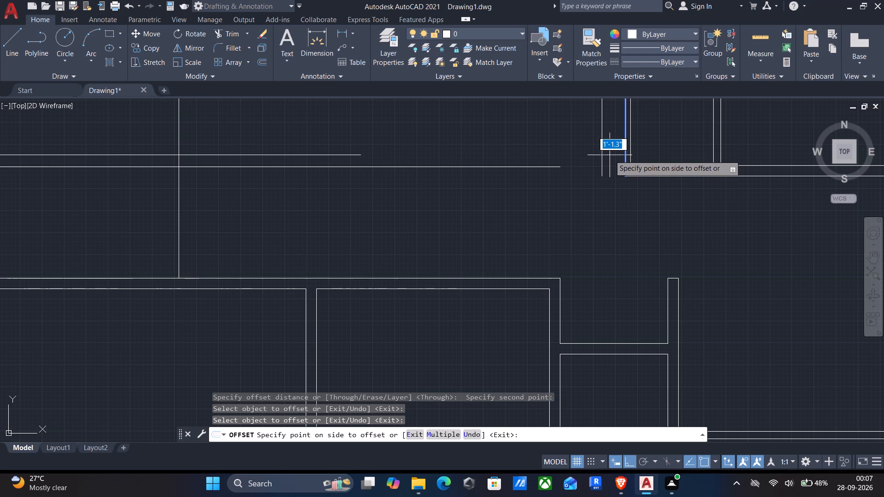
text(20'8")
key(Return)
middle_drag(501, 178, 534, 185)
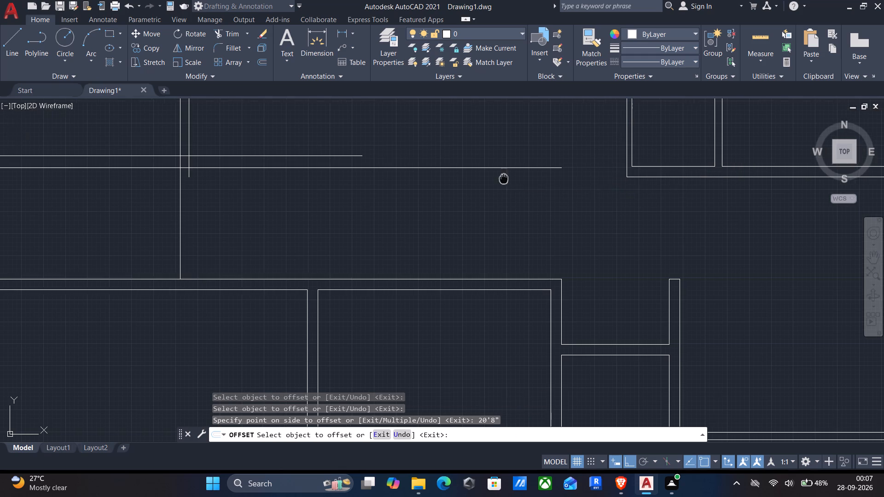
middle_drag(534, 185, 548, 189)
scroll(552, 190, down, 1)
middle_drag(521, 224, 615, 257)
scroll(611, 256, down, 2)
key(Return)
Trim both new horizontal lines where they run east past the new vertical partition.
scroll(521, 252, up, 2)
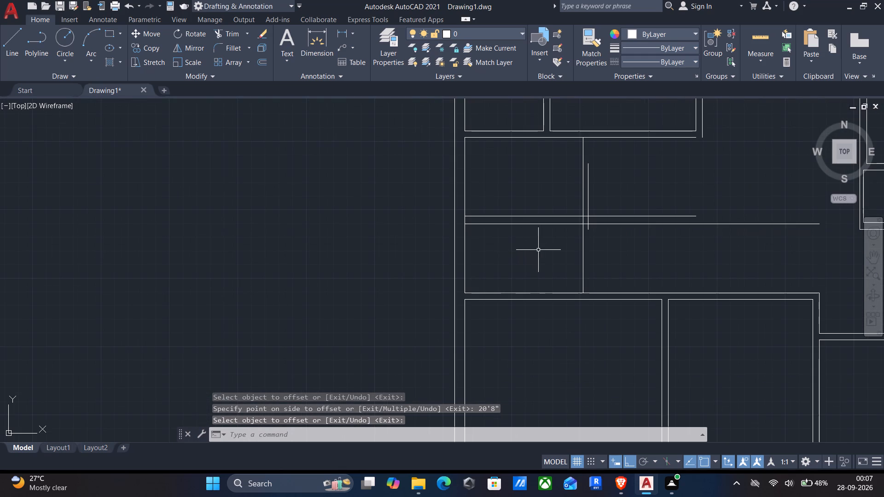
key(t)
key(r)
key(Return)
scroll(604, 229, up, 1)
drag(611, 177, 627, 277)
key(Escape)
Extend the short eastern line of the new vertical partition to the wall lines north and south of it.
key(r)
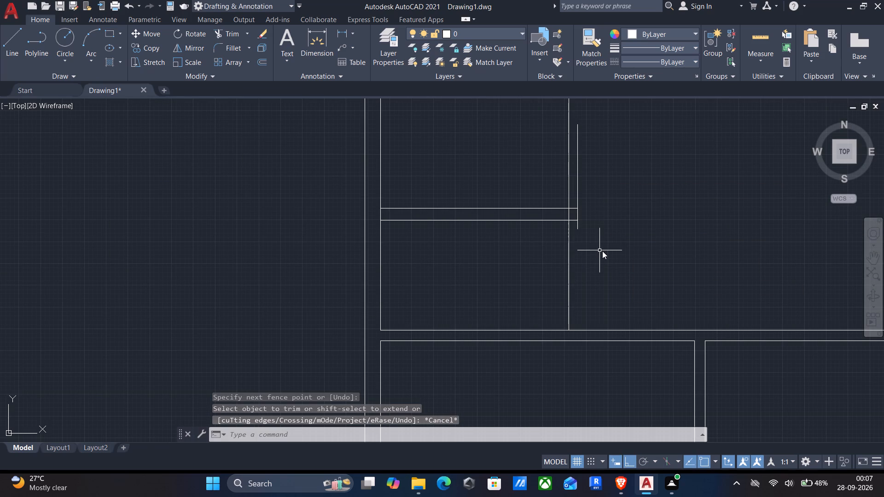
key(BackSpace)
key(BackSpace)
key(e)
key(x)
key(Return)
click(577, 192)
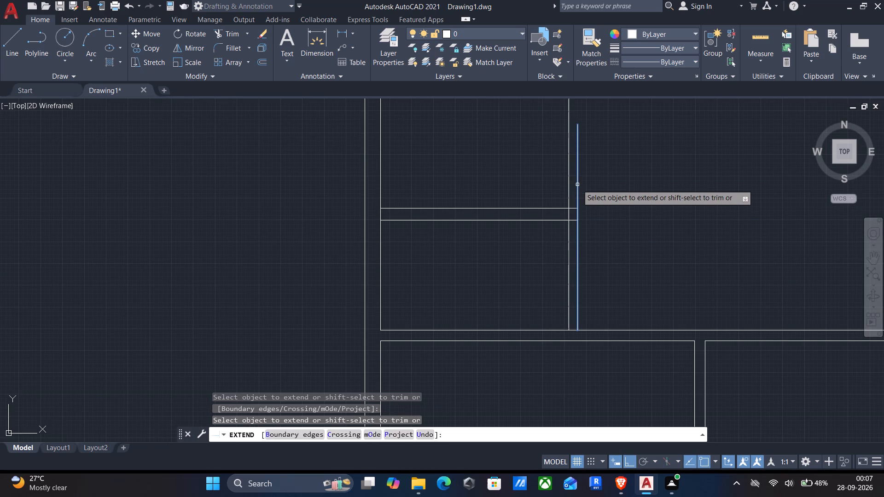
click(577, 184)
scroll(577, 184, down, 1)
click(578, 175)
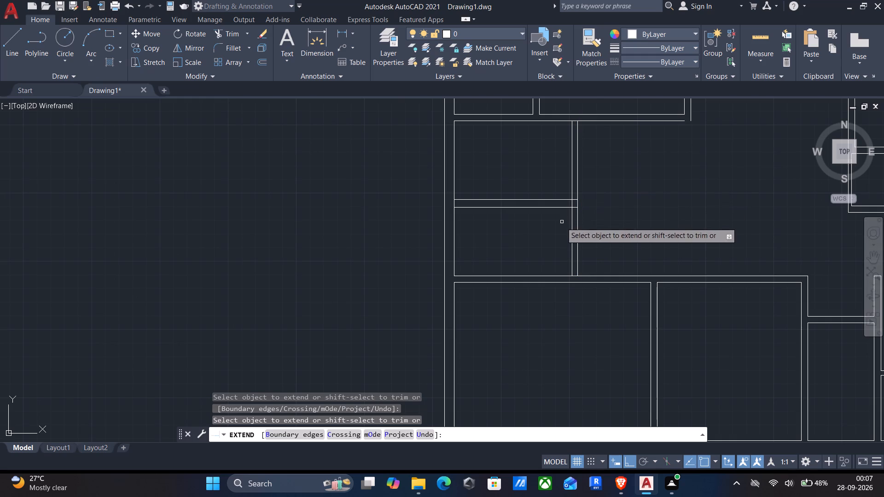
key(Return)
Trim the overlapping line pieces where the new horizontal partition meets the new vertical partition.
key(t)
key(r)
key(Return)
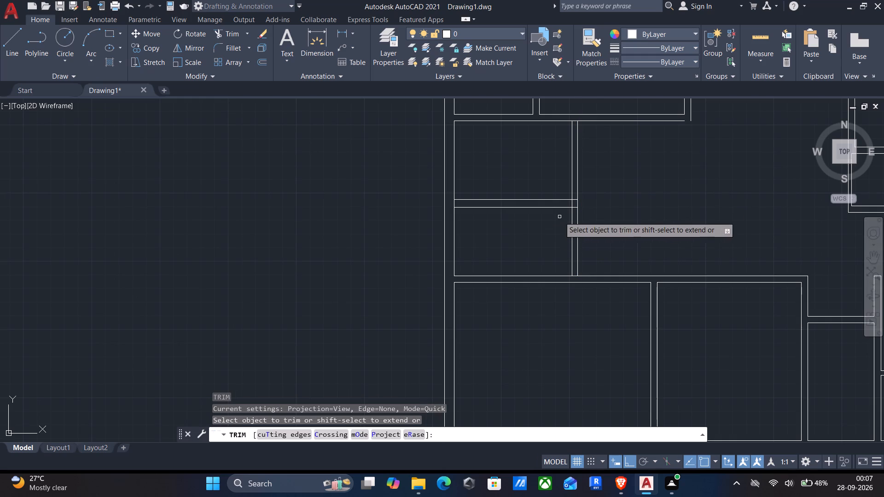
scroll(565, 210, up, 5)
drag(576, 134, 583, 264)
drag(568, 212, 451, 184)
Trim the wall line pieces between the new vertical partition's two lines at its south and north ends.
scroll(445, 214, down, 2)
middle_drag(477, 358, 553, 190)
scroll(554, 187, down, 2)
scroll(558, 240, up, 3)
click(558, 240)
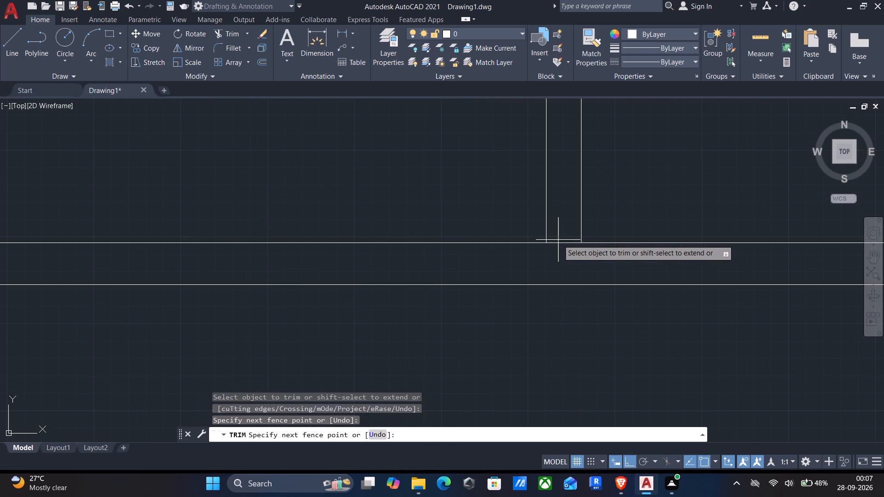
click(558, 255)
scroll(538, 239, down, 3)
middle_drag(500, 197, 504, 342)
scroll(505, 344, down, 2)
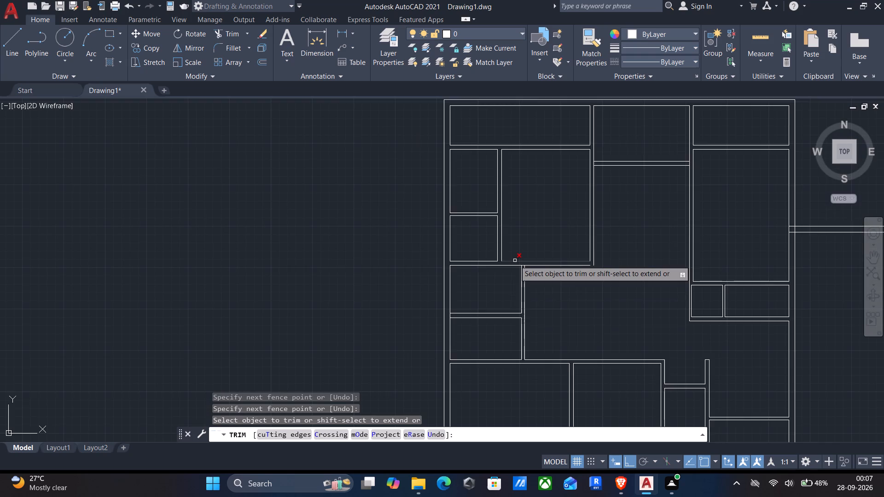
scroll(515, 260, up, 4)
scroll(551, 294, up, 3)
drag(552, 293, 552, 257)
Trim the western outer wall's inner line between the two lines of the new horizontal partition.
scroll(551, 263, down, 4)
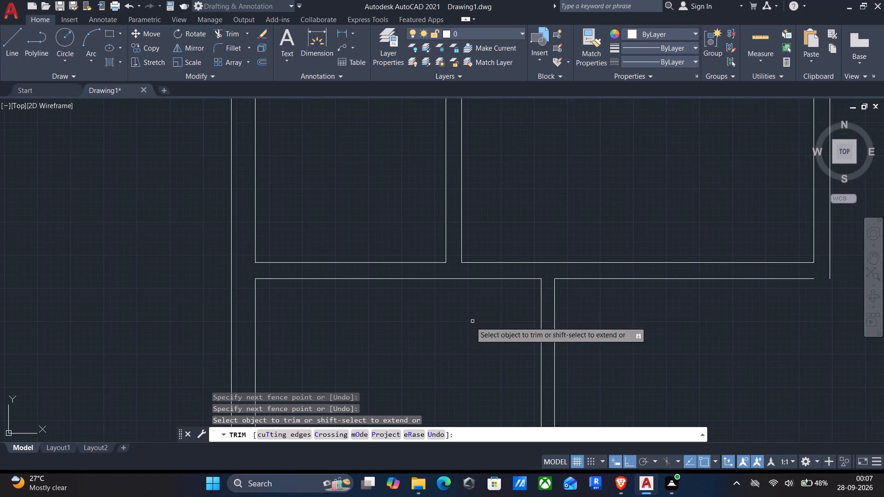
middle_drag(457, 327, 556, 237)
scroll(564, 231, down, 1)
middle_drag(500, 295, 547, 245)
scroll(486, 283, up, 3)
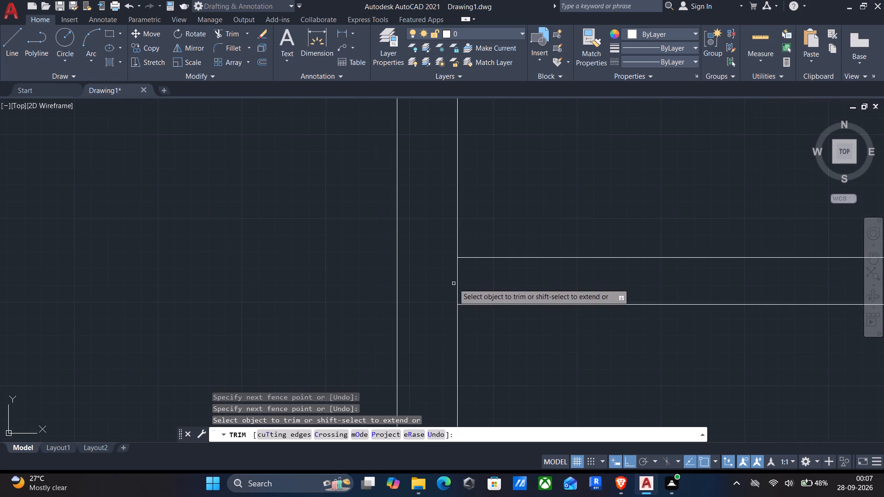
drag(439, 287, 475, 273)
scroll(477, 274, down, 3)
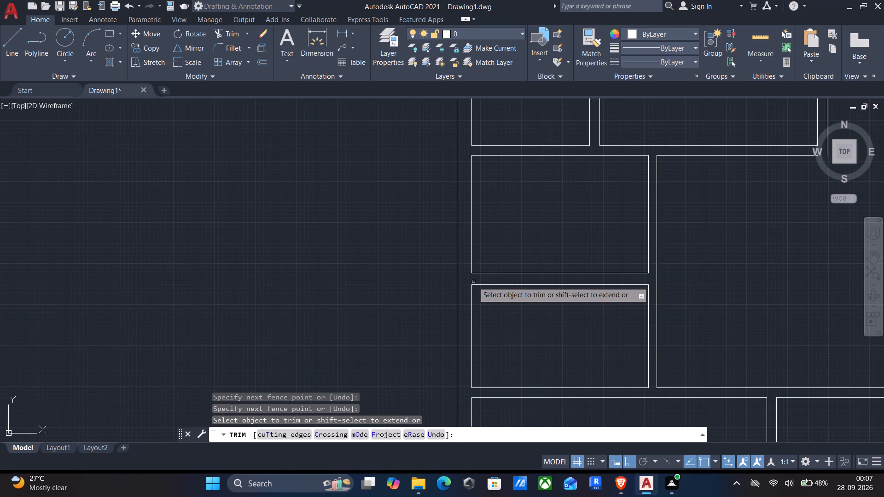
Fillet the northwestern bedroom's outer southern and eastern wall lines into a square corner with radius 0.
scroll(507, 276, down, 1)
middle_drag(510, 285, 496, 237)
scroll(495, 235, down, 1)
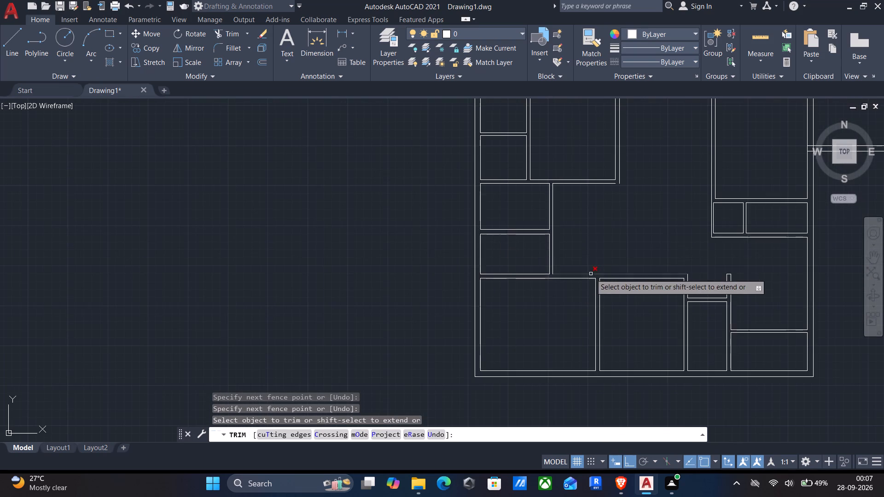
middle_drag(594, 272, 472, 254)
middle_drag(505, 198, 530, 291)
scroll(531, 292, down, 1)
key(Return)
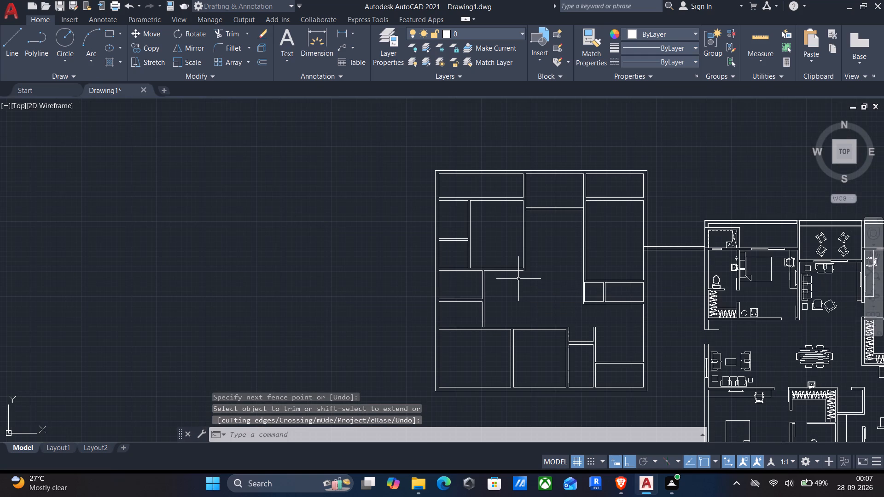
key(f)
key(Return)
scroll(742, 438, up, 2)
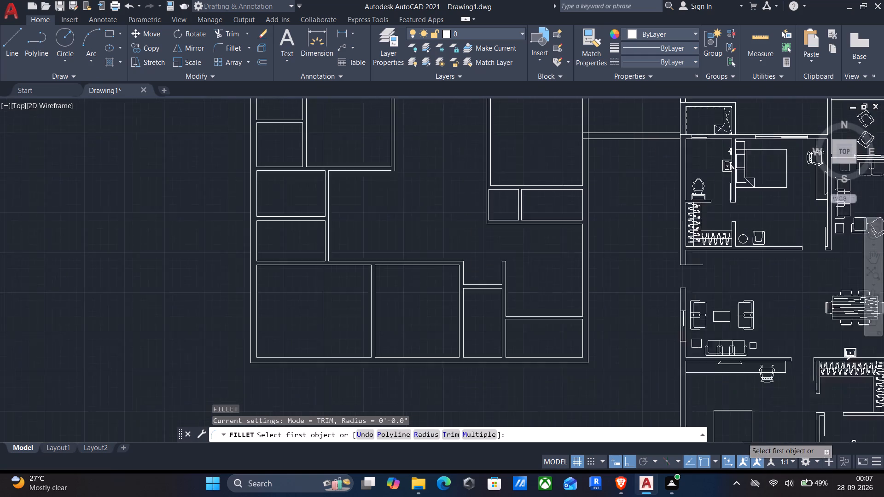
scroll(306, 218, up, 1)
middle_drag(306, 218, 413, 456)
middle_drag(368, 268, 522, 370)
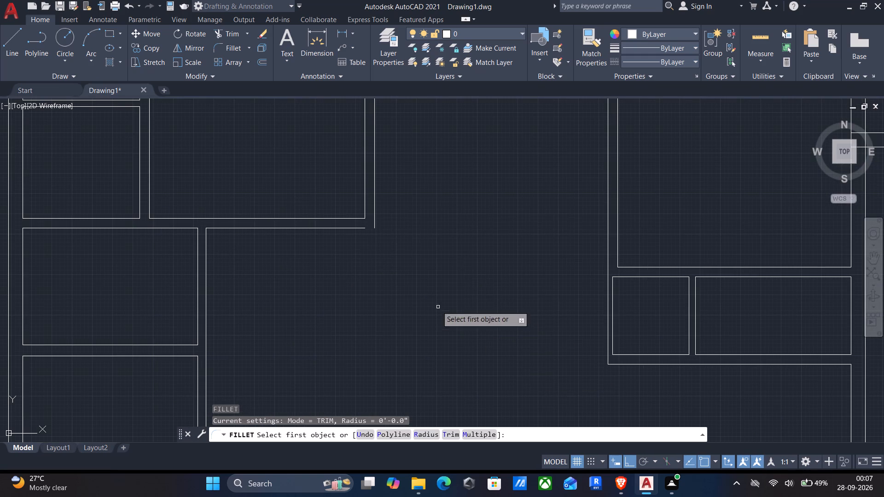
click(337, 230)
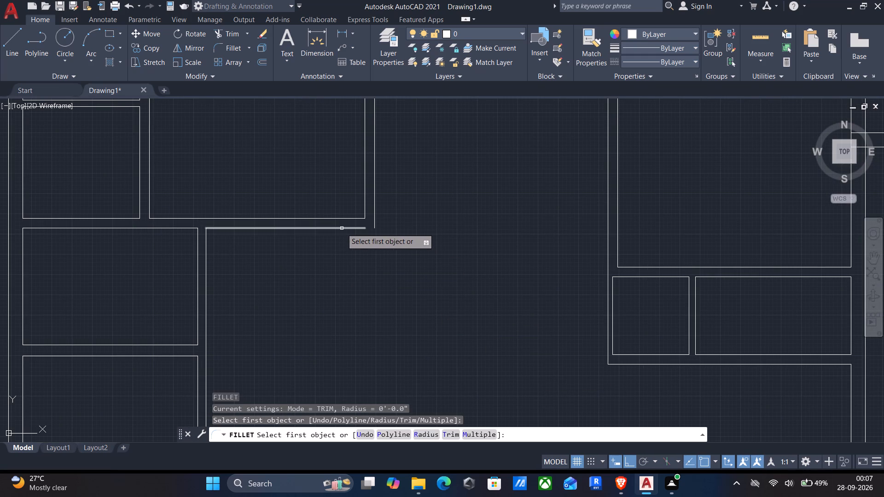
click(342, 228)
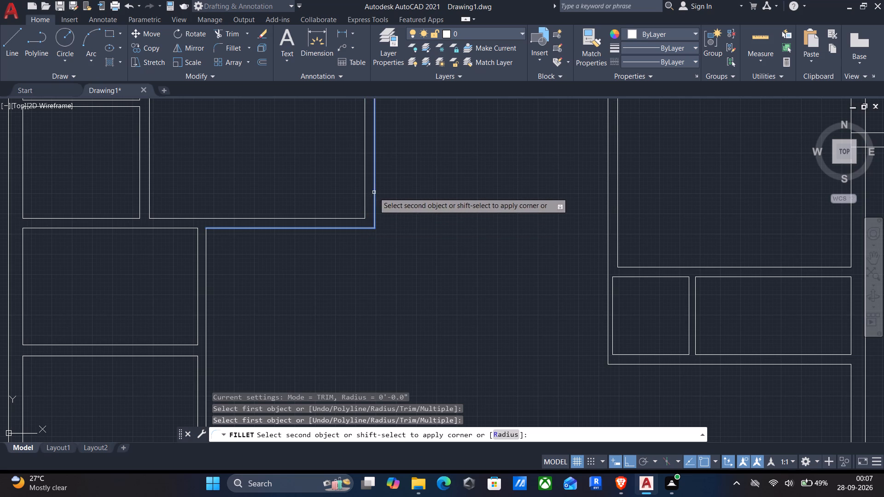
click(374, 192)
Draw a 6" line across the horizontal wall, continuing the western line of the partition between the two southwestern rooms.
scroll(372, 221, down, 2)
middle_drag(384, 262, 442, 228)
scroll(442, 226, down, 1)
middle_drag(448, 226, 477, 285)
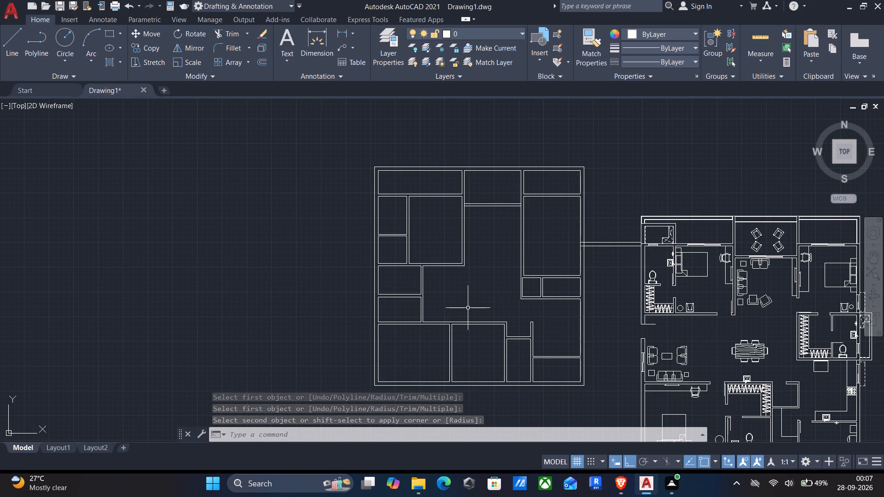
middle_drag(471, 309, 561, 300)
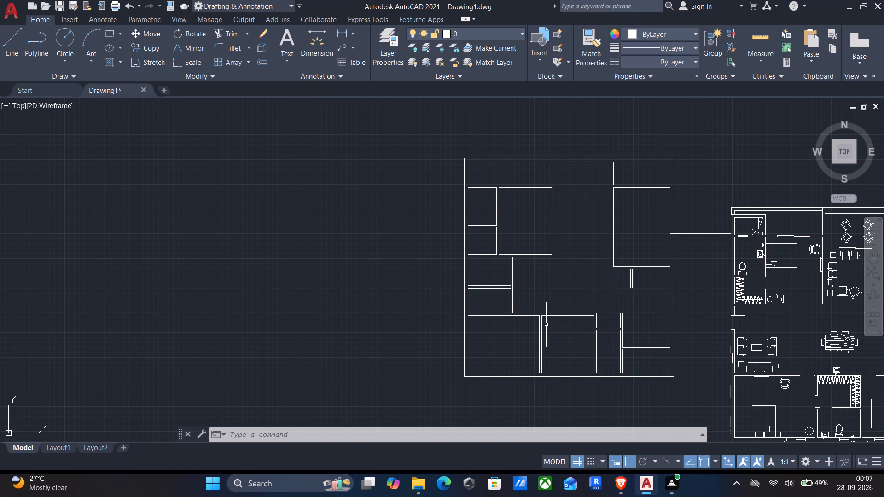
key(l)
key(Return)
scroll(541, 321, up, 5)
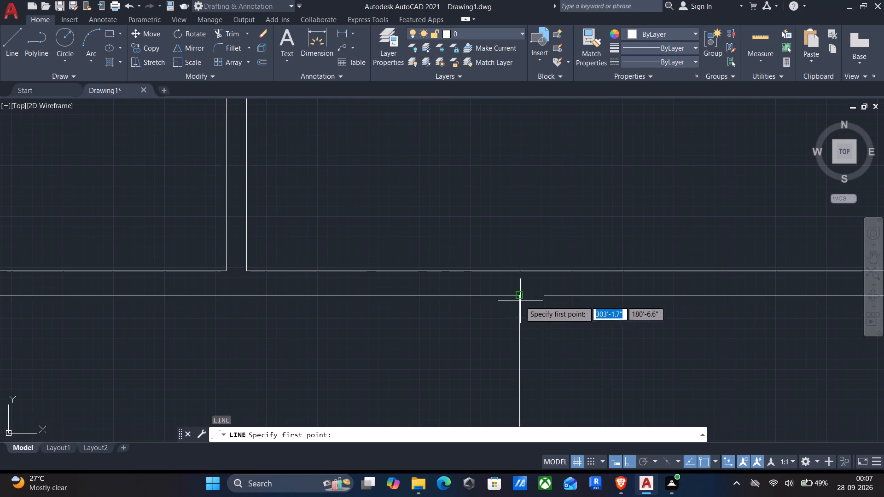
click(518, 298)
scroll(518, 287, up, 3)
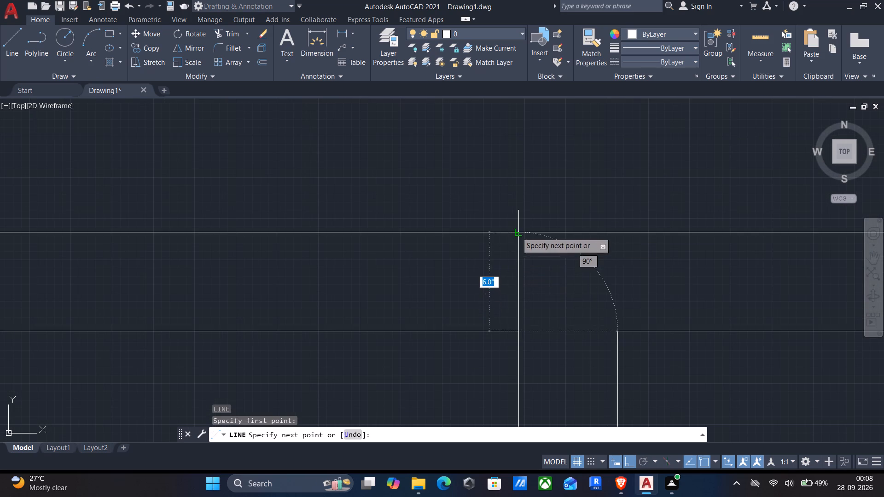
click(518, 232)
key(Return)
Offset the east and west inner lines of the small western room just north of the southwestern room 2' inward.
scroll(518, 232, down, 3)
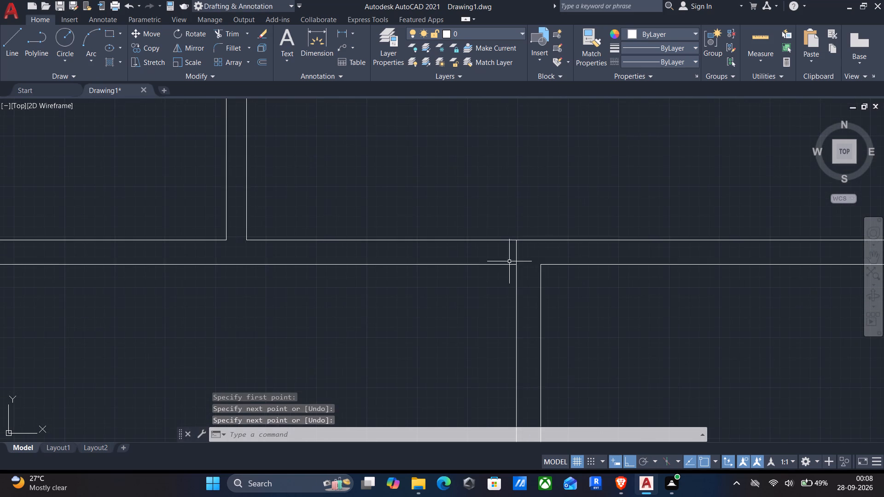
scroll(504, 269, down, 2)
middle_drag(504, 270, 557, 301)
key(o)
key(Return)
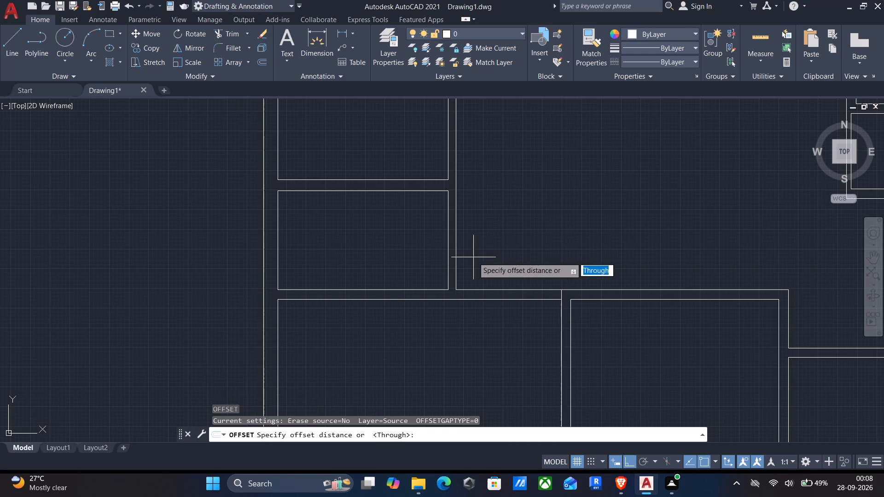
click(450, 254)
click(425, 256)
click(448, 248)
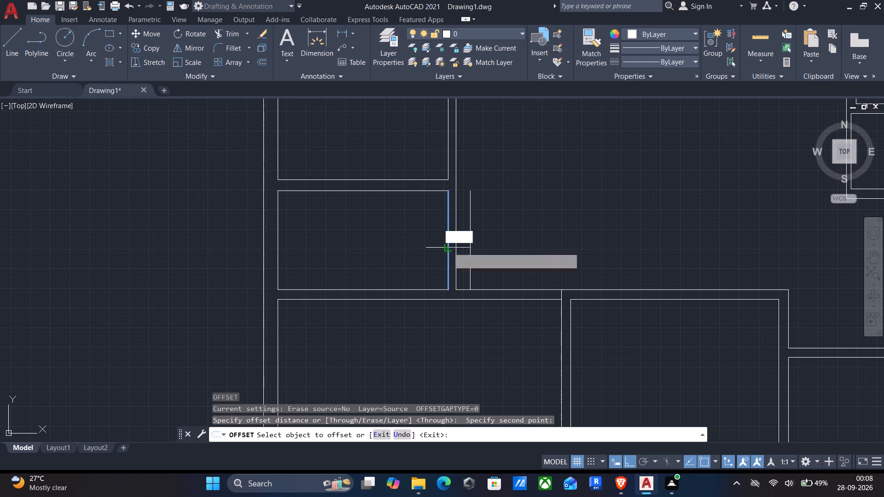
text(2')
key(Return)
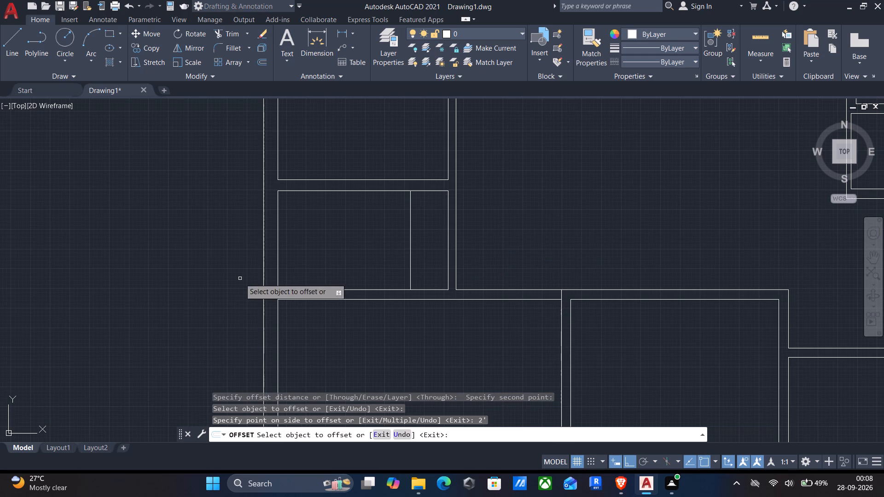
click(278, 256)
key(2)
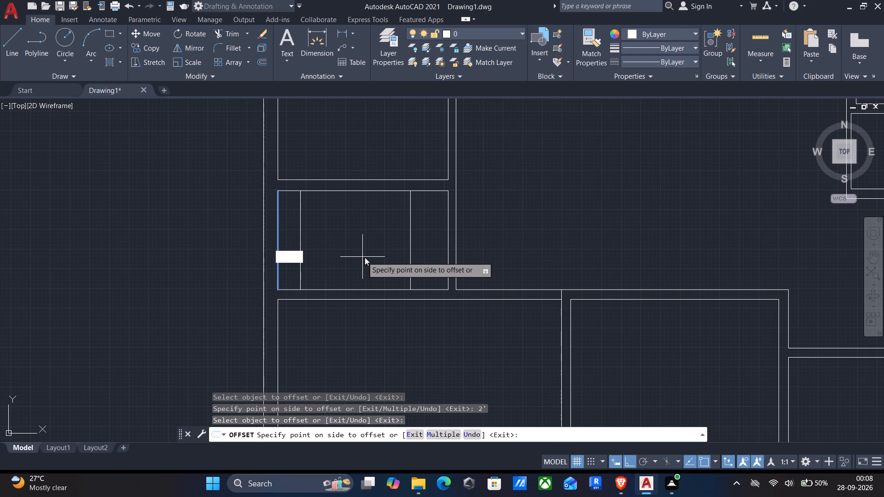
key(apostrophe)
key(Return)
middle_drag(410, 317, 502, 296)
key(Return)
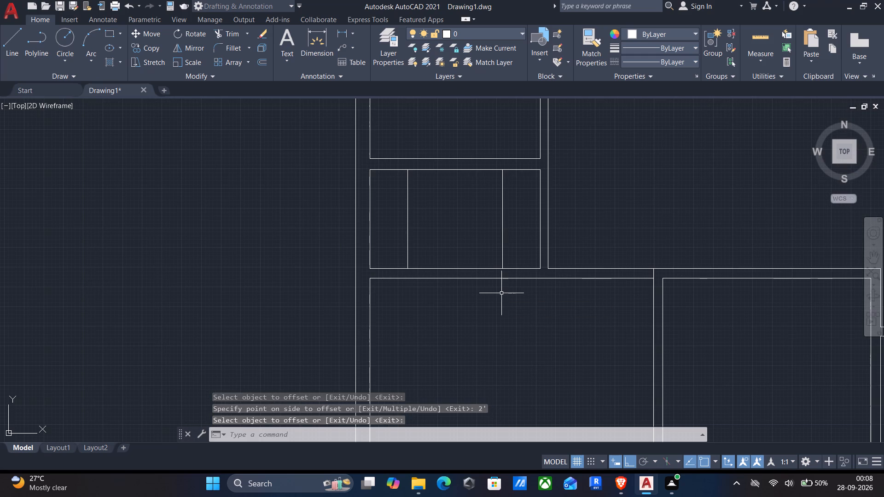
Draw a short line across the wall south of that small western room, between its two offset lines.
key(l)
key(Return)
scroll(482, 266, up, 2)
click(493, 272)
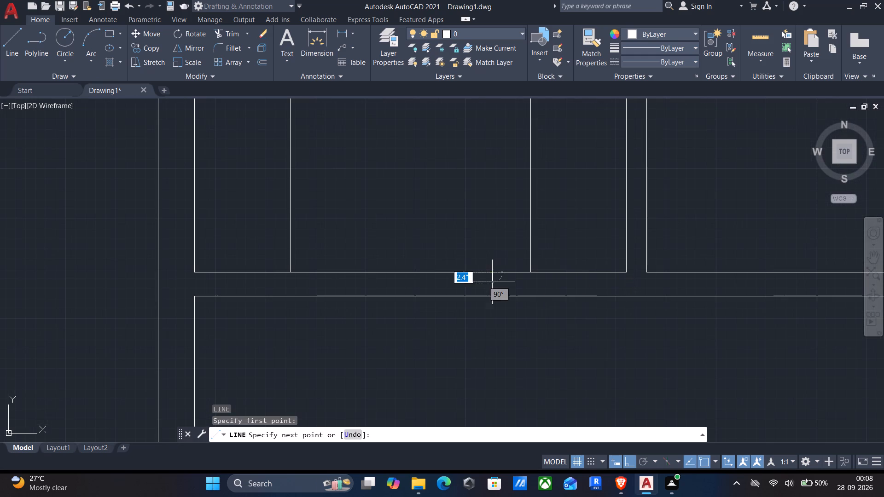
click(491, 300)
key(Return)
Draw a line across the wall north of the upper of the two small rooms, continuing the western line of the vertical partition above it.
scroll(491, 300, down, 1)
middle_drag(494, 300, 490, 330)
scroll(490, 330, down, 1)
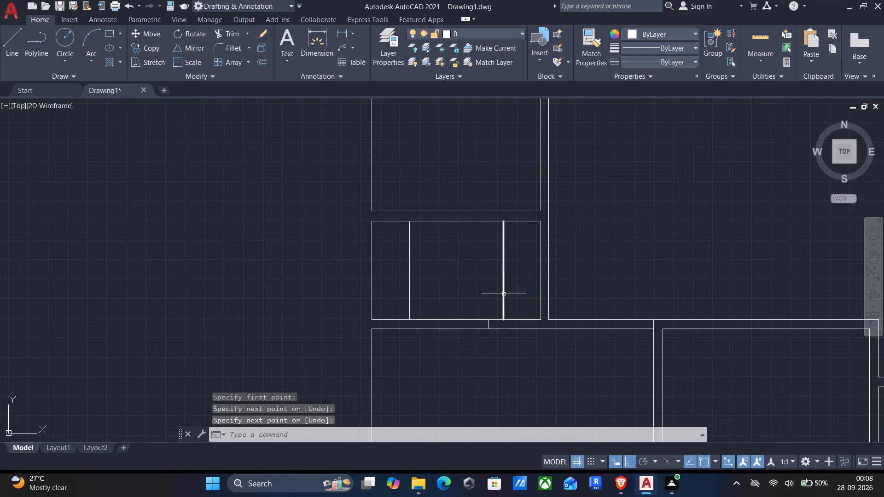
middle_drag(503, 296, 489, 380)
middle_drag(498, 253, 480, 291)
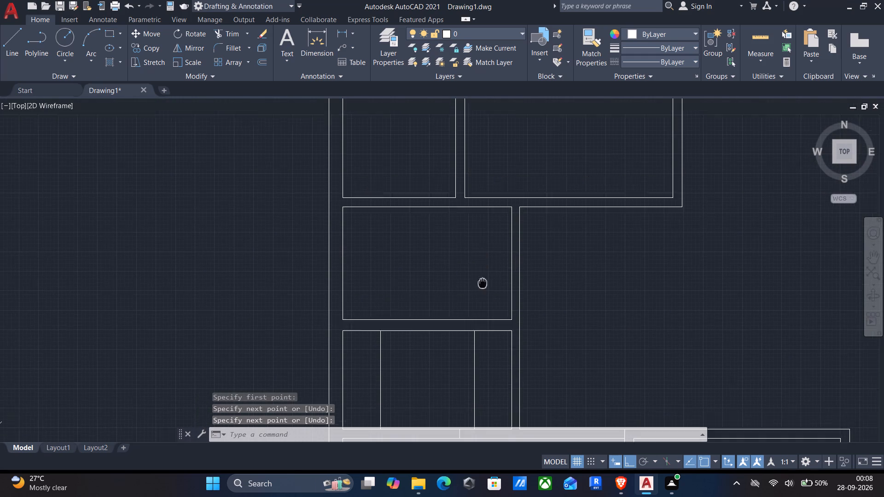
middle_drag(480, 291, 479, 297)
scroll(439, 212, up, 3)
key(Return)
click(476, 226)
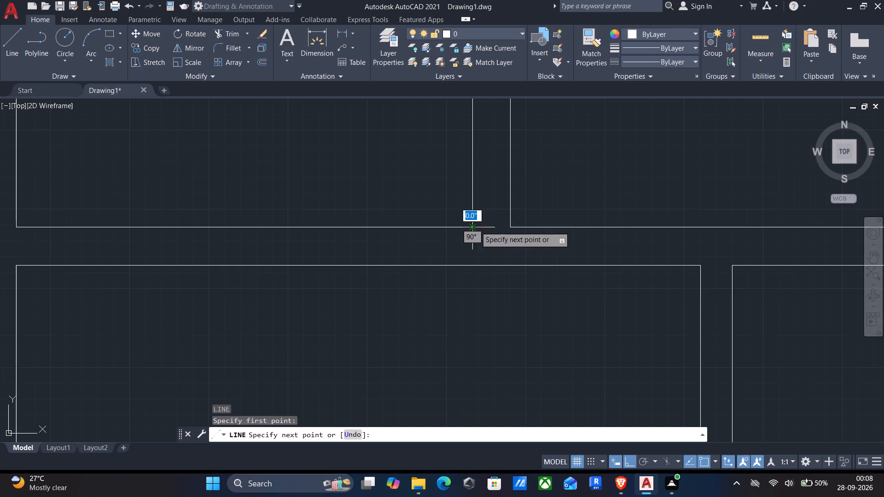
click(474, 267)
key(Return)
Draw a short line joining the two lines of the small rooms' eastern partition at its northern end.
key(Return)
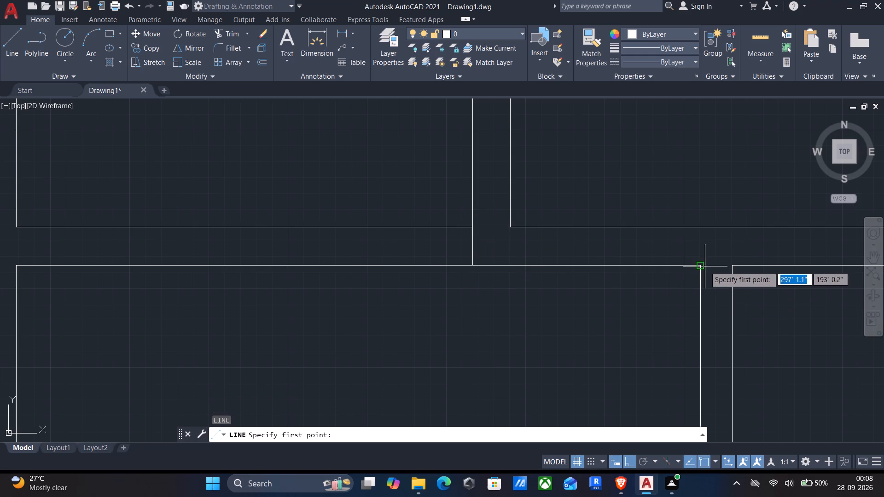
click(700, 265)
scroll(730, 264, up, 1)
click(731, 264)
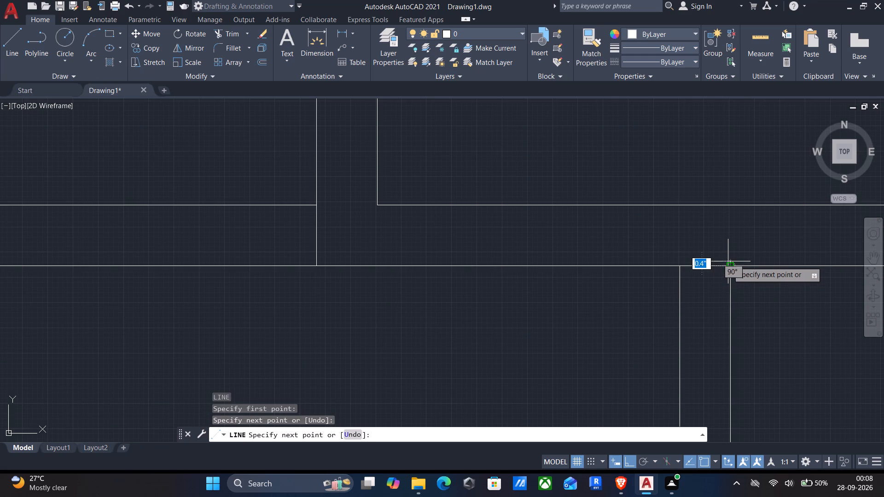
key(Return)
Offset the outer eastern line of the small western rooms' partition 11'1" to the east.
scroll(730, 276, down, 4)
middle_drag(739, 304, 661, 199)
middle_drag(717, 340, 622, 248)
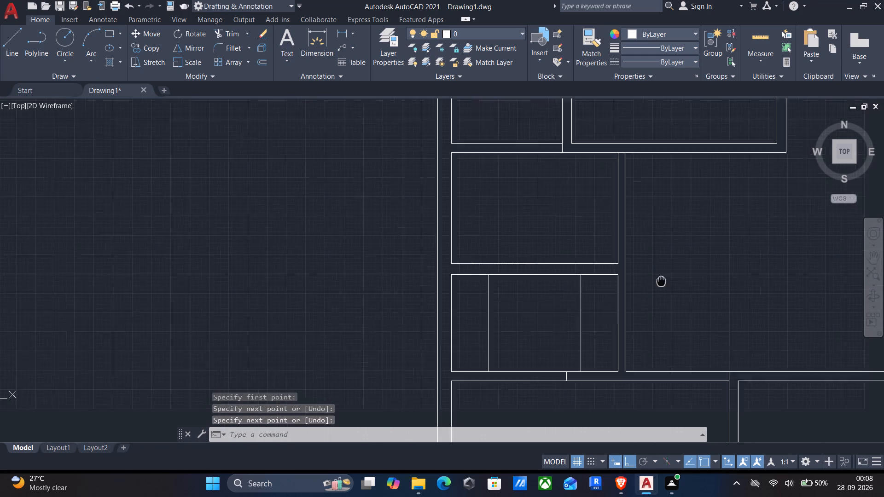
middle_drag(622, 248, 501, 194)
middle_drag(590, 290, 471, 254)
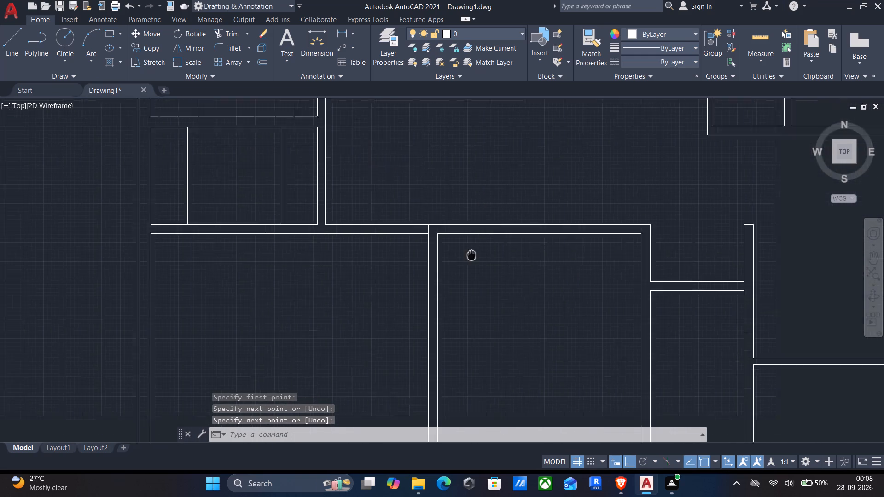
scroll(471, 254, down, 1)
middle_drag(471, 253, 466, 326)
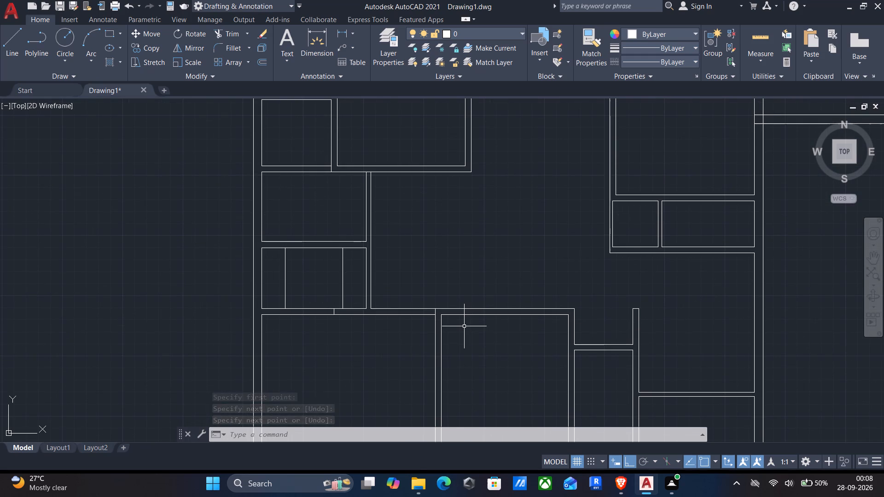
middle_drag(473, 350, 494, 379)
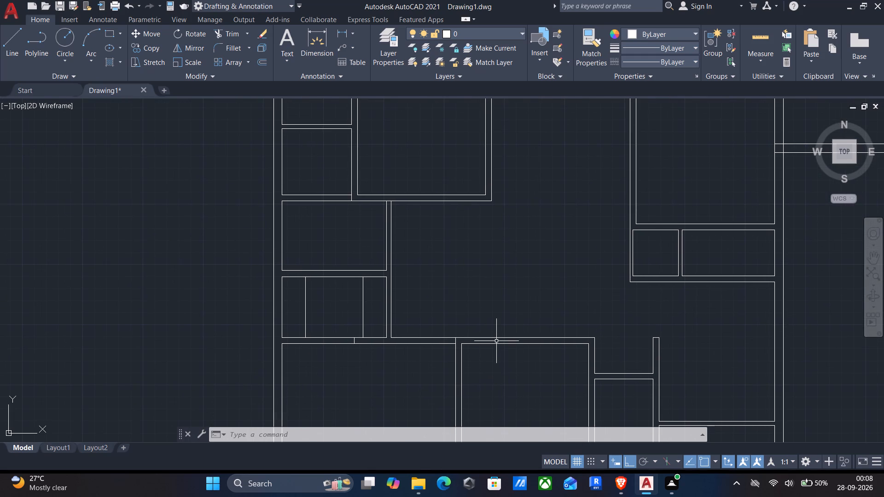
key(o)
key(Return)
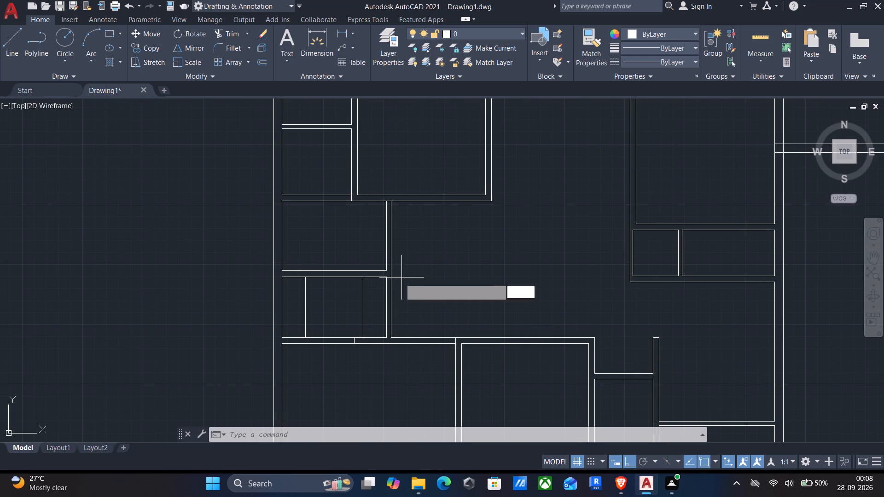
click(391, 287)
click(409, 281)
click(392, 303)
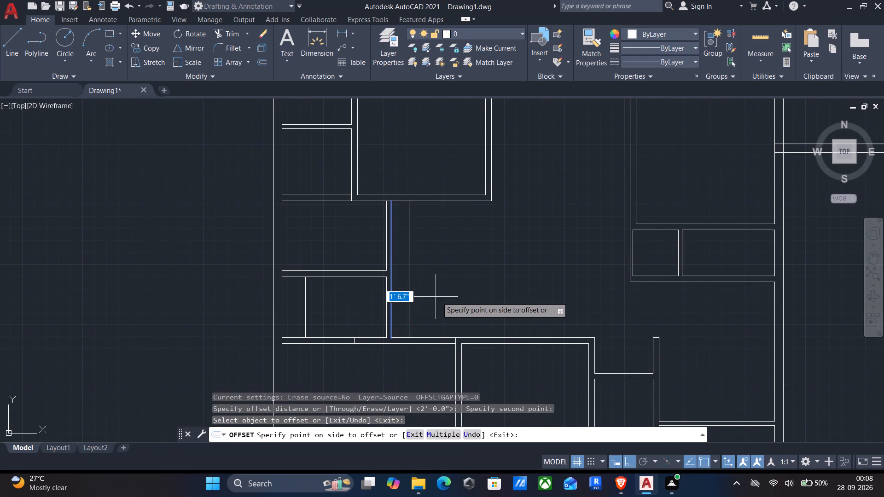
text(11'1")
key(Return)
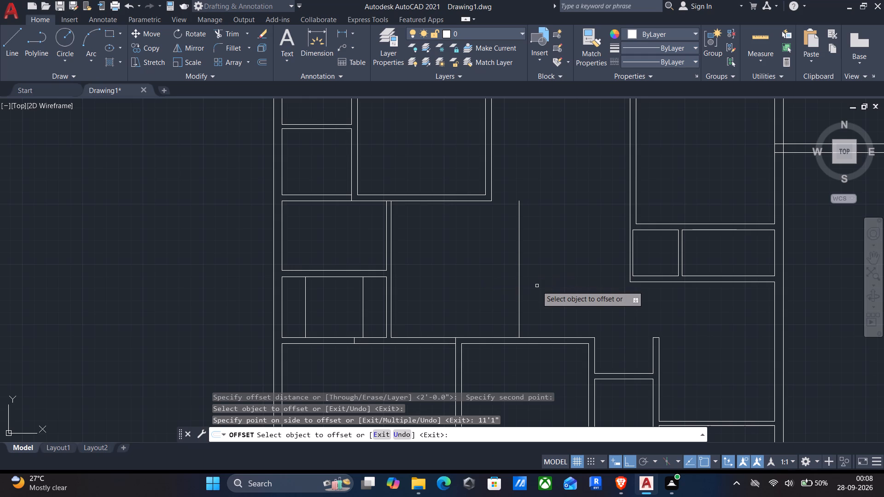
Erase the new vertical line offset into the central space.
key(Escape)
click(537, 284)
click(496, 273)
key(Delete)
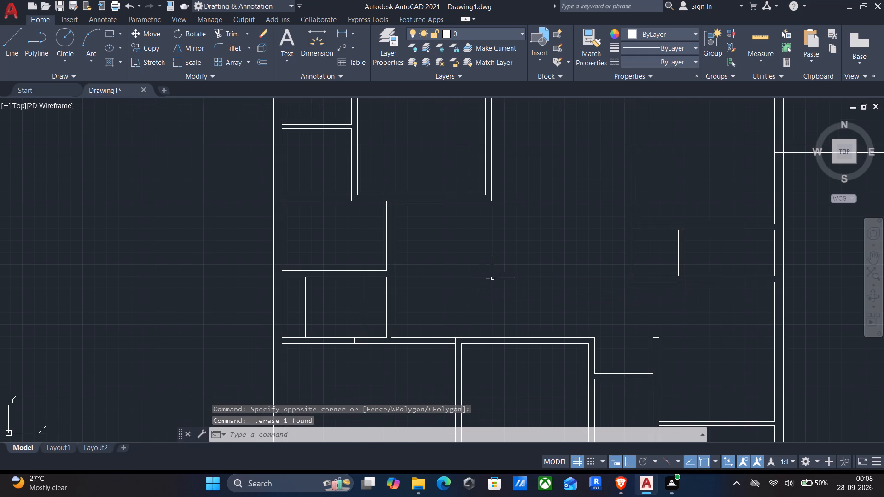
Draw a short line continuing the northwestern bedroom's inner eastern wall line south across the wall thickness to its outer line.
scroll(493, 279, down, 2)
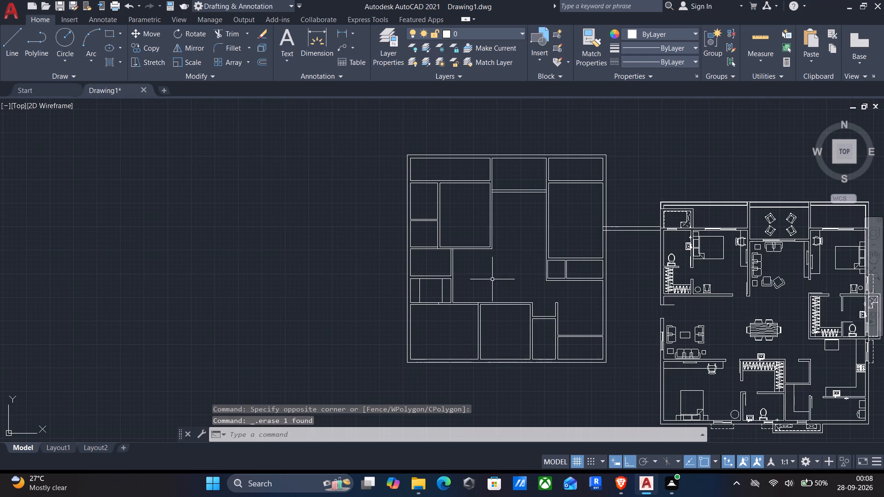
key(semicolon)
key(BackSpace)
key(BackSpace)
key(l)
key(Return)
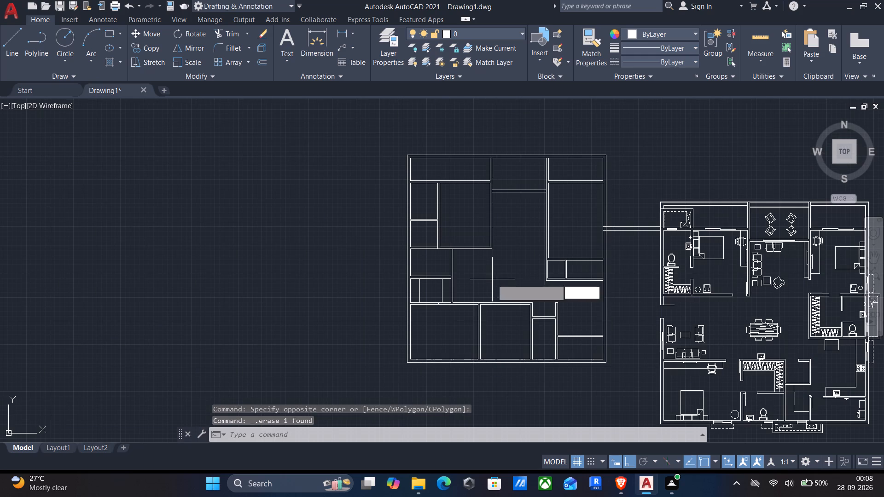
scroll(486, 269, up, 4)
click(498, 132)
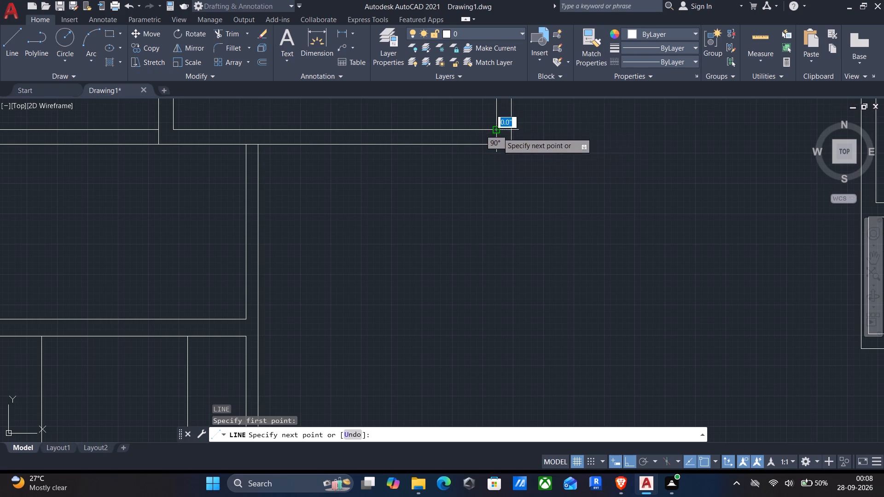
scroll(498, 134, up, 3)
click(484, 176)
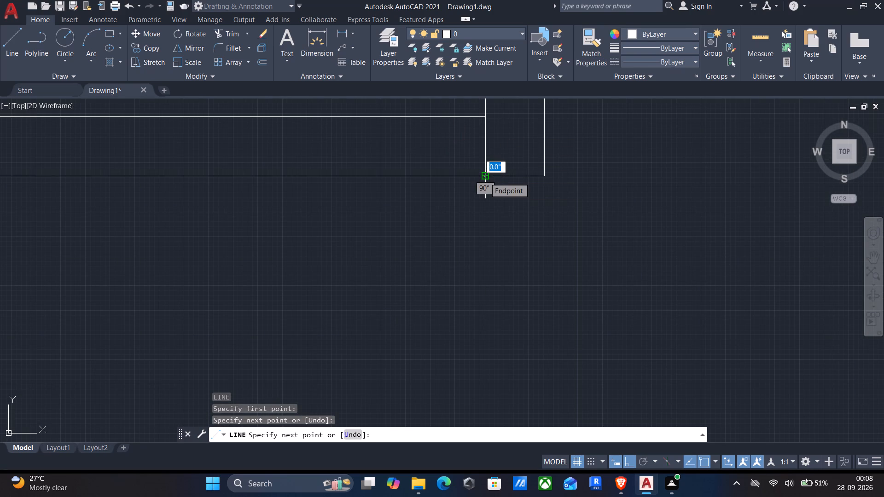
scroll(485, 181, down, 2)
key(Return)
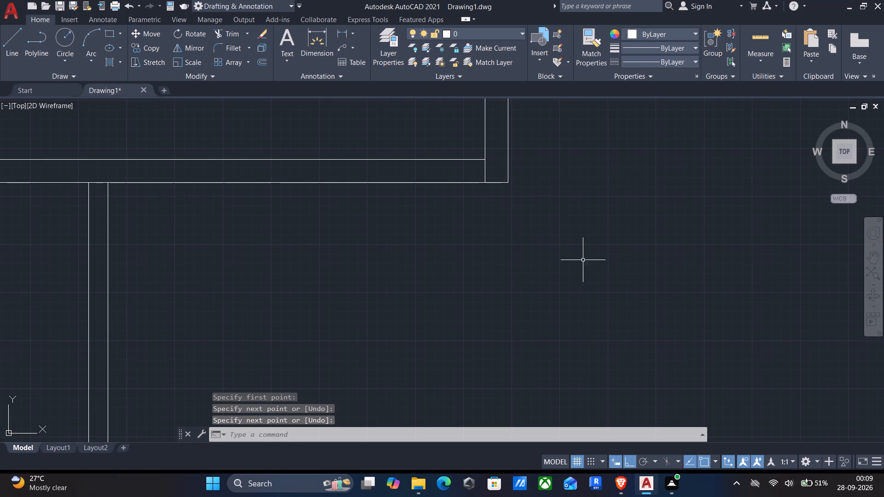
Draw a short line extending the southern middle room's inner eastern wall line north across the wall thickness to its outer line.
middle_drag(583, 260, 533, 241)
scroll(533, 240, down, 2)
middle_drag(523, 284, 516, 204)
scroll(515, 202, down, 1)
middle_drag(527, 248, 509, 202)
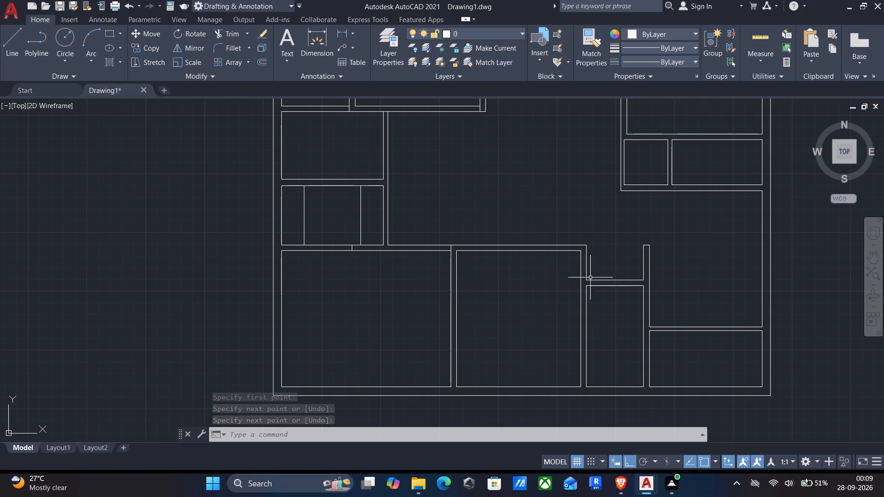
scroll(582, 254, up, 3)
key(Return)
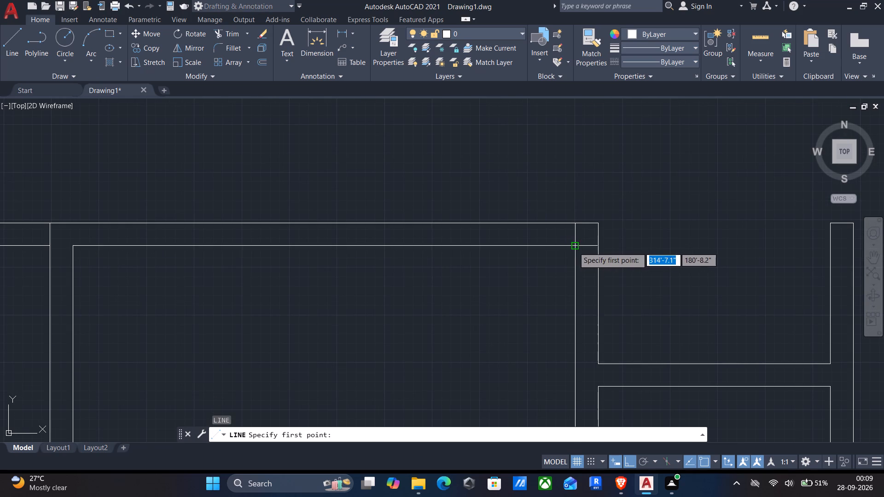
click(574, 247)
scroll(572, 227, up, 3)
click(573, 213)
key(Return)
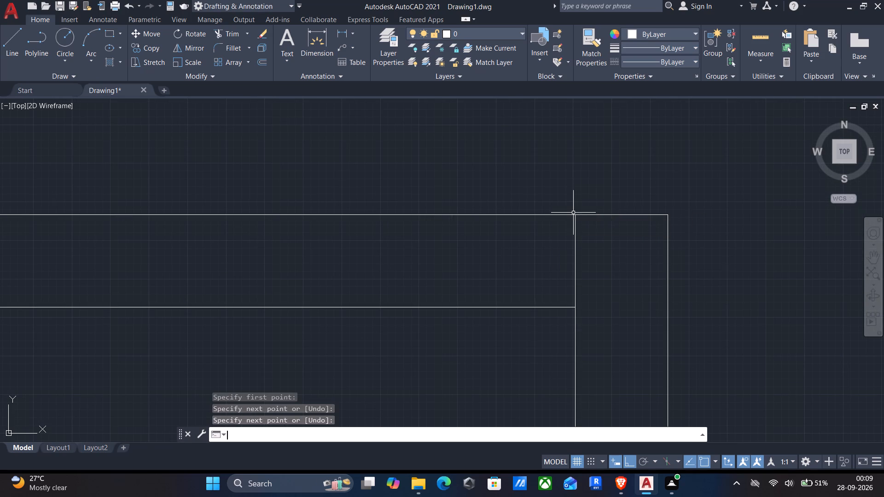
Offset the southern middle room's inner south wall line 2' to the north.
scroll(573, 220, down, 2)
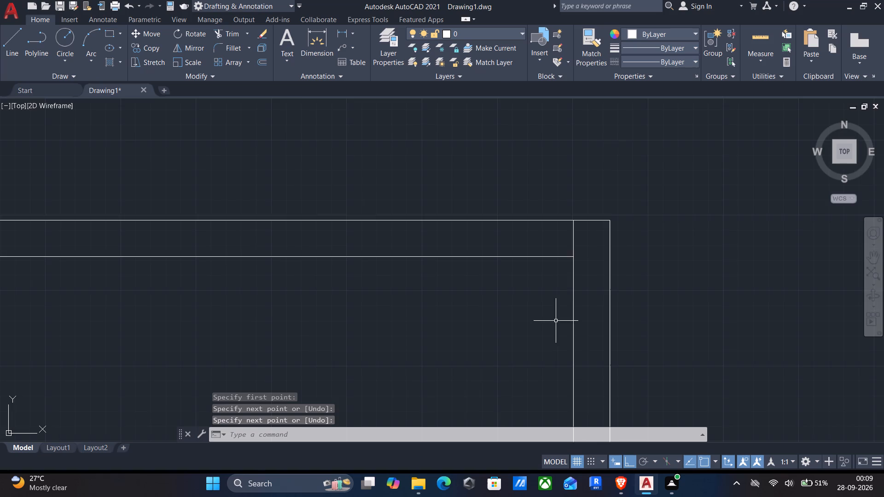
middle_drag(556, 321, 631, 222)
scroll(632, 220, down, 3)
middle_drag(624, 298, 622, 279)
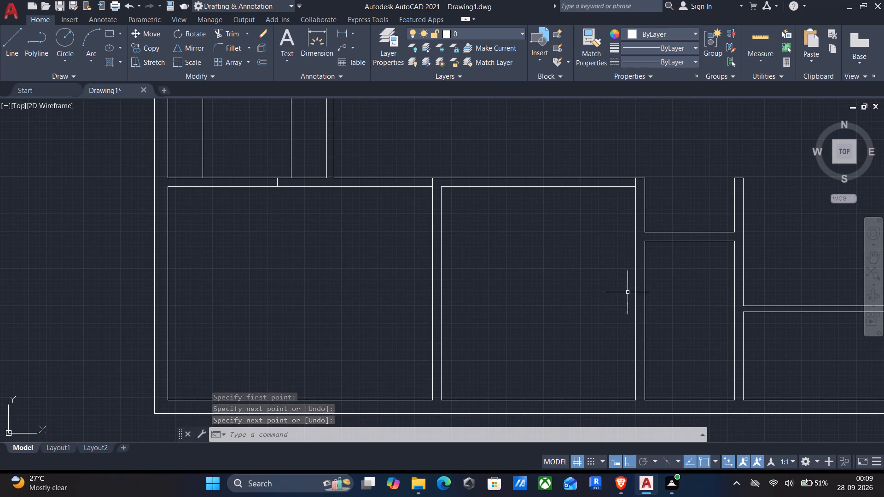
middle_drag(627, 318, 622, 276)
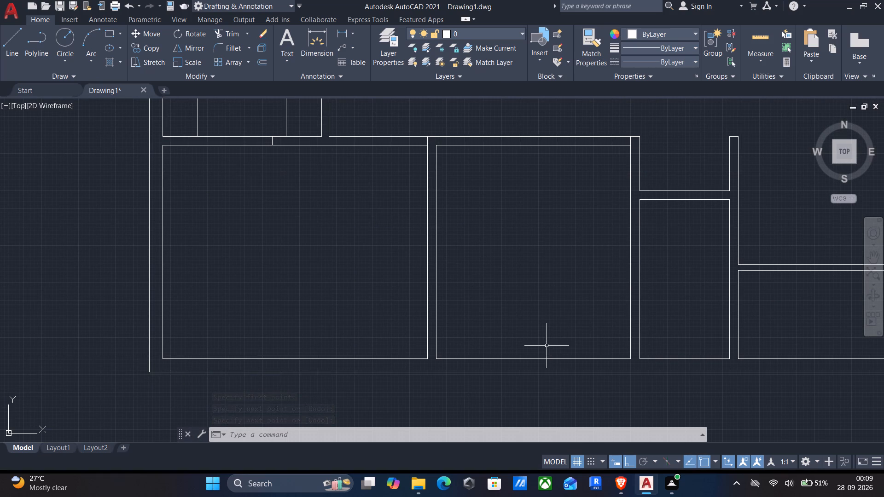
key(o)
key(Return)
drag(565, 371, 567, 349)
click(568, 311)
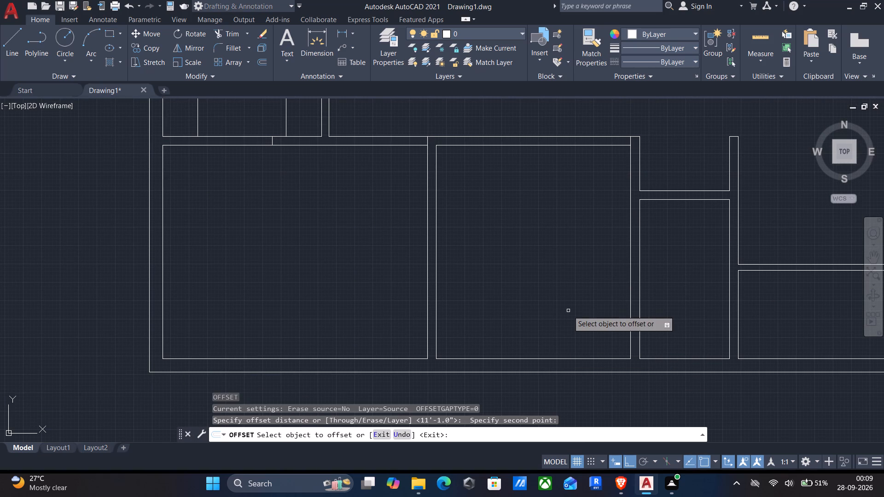
click(554, 360)
key(2)
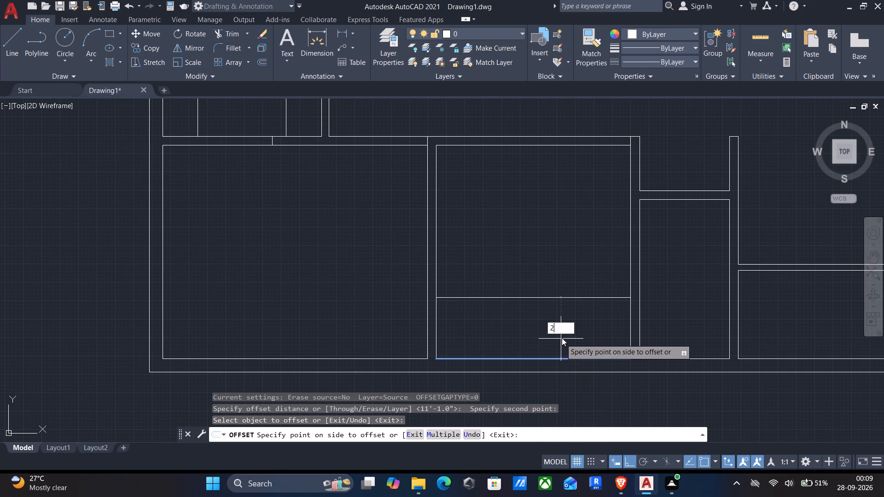
key(apostrophe)
key(Return)
key(Return)
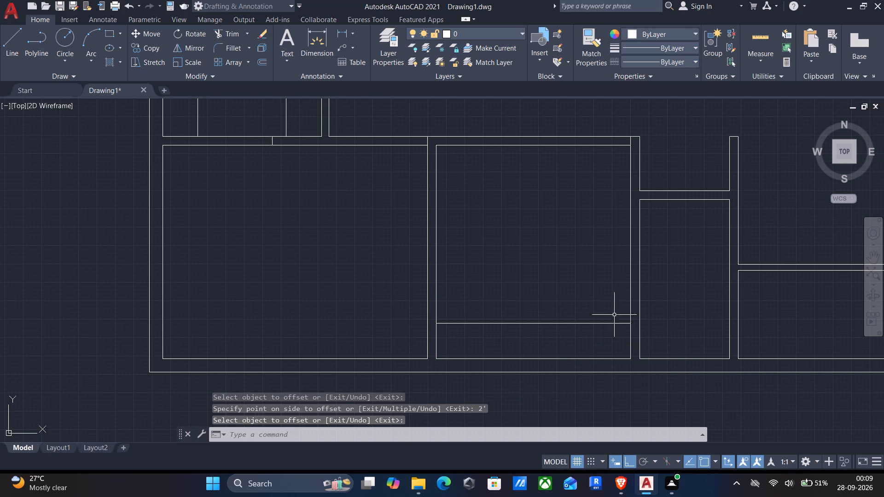
Draw a horizontal line about 6" long across the middle room's eastern wall, slightly north of the offset line.
key(l)
key(Return)
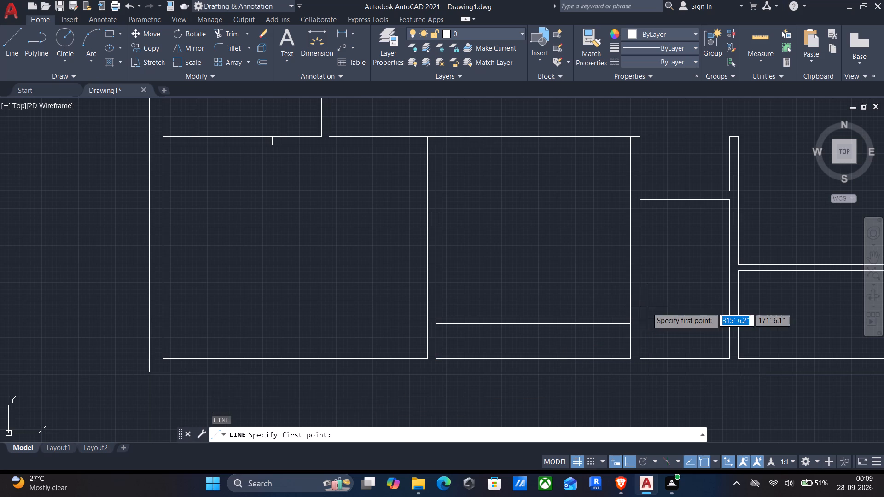
scroll(647, 307, up, 2)
click(601, 307)
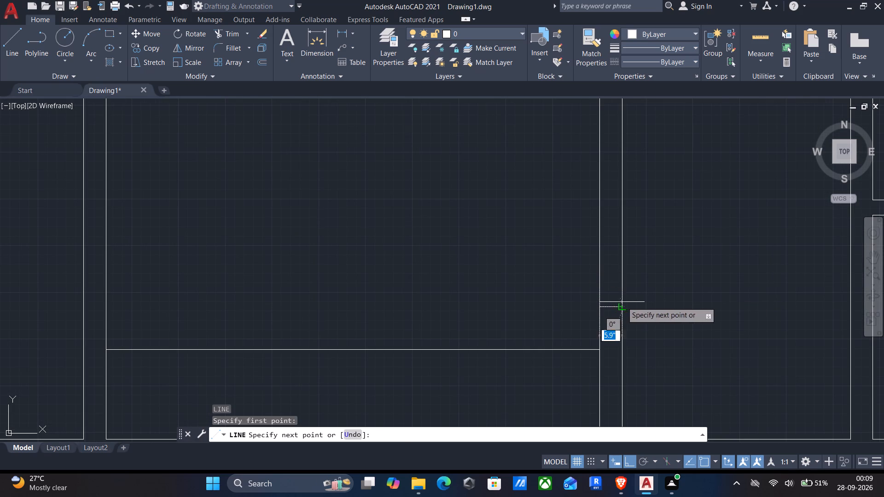
click(622, 302)
key(Return)
Draw a short vertical line across the southeastern room's north wall, near that wall's western end.
scroll(622, 305, down, 2)
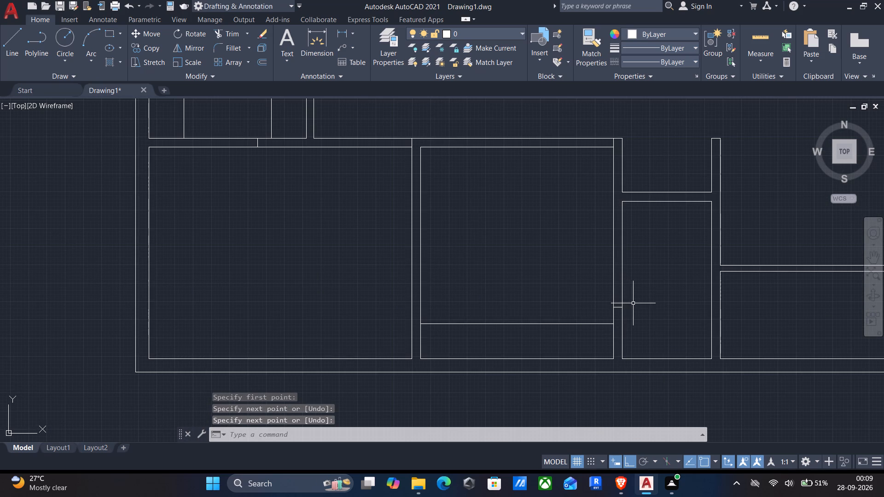
middle_drag(668, 309, 602, 306)
scroll(594, 305, down, 1)
key(l)
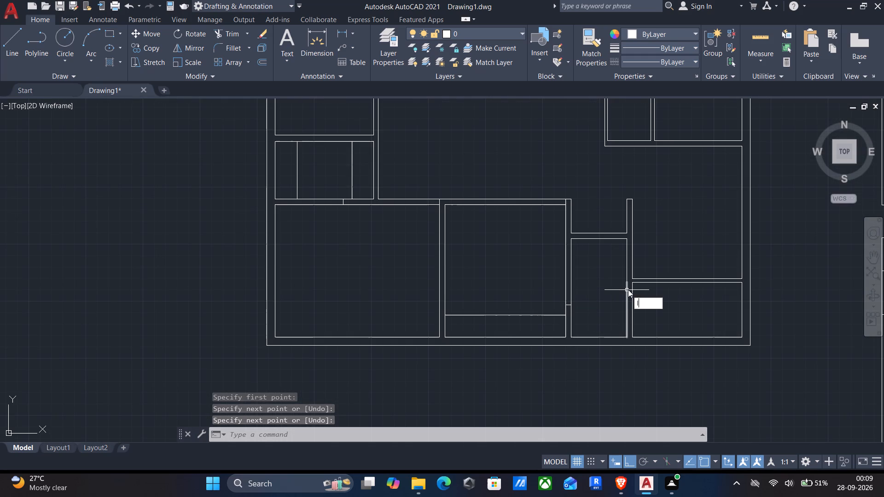
key(Return)
scroll(648, 287, up, 2)
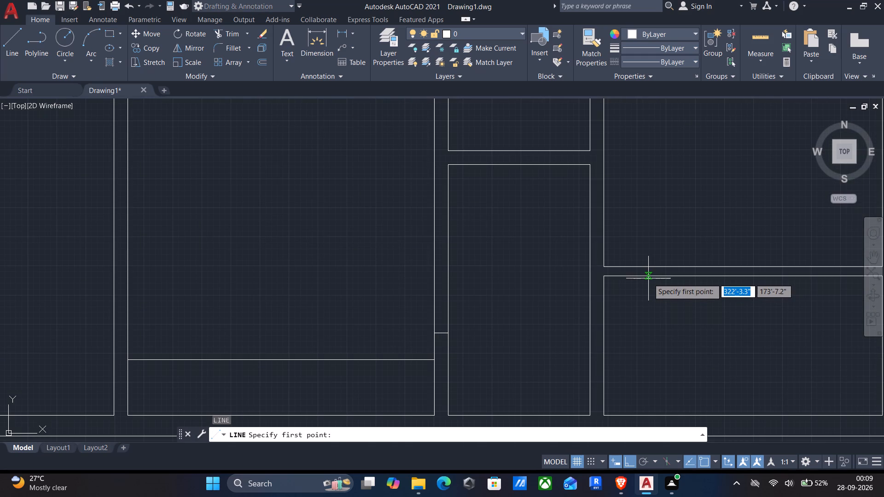
scroll(648, 278, up, 2)
click(636, 250)
click(636, 276)
key(Return)
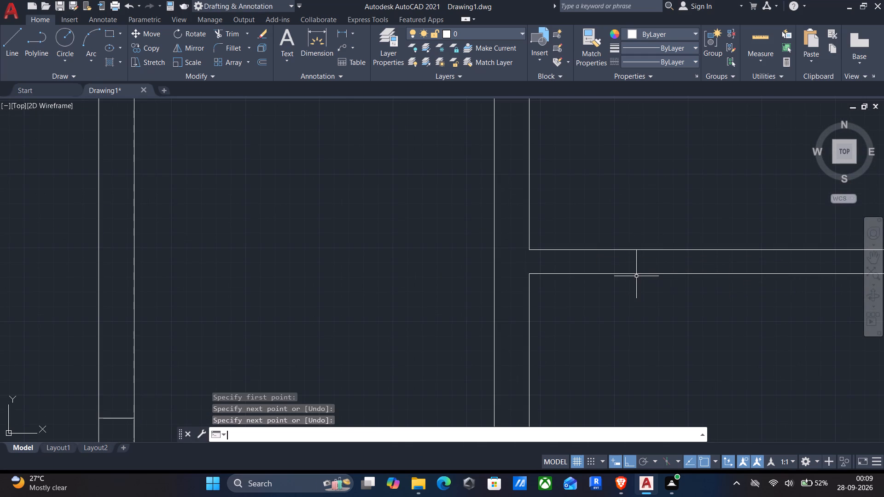
Draw a short line from the eastern bedroom's inner southwest corner west across the wall thickness to its outer line.
scroll(636, 275, down, 3)
middle_drag(633, 290, 631, 378)
scroll(631, 380, down, 2)
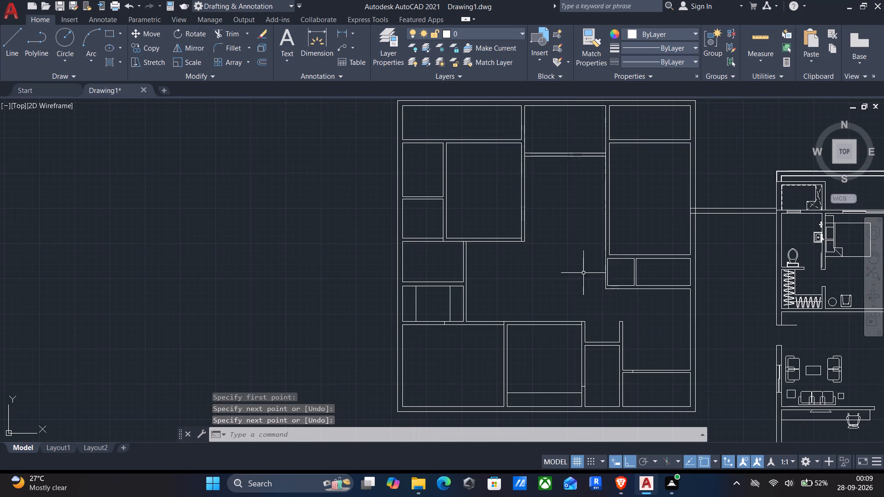
scroll(611, 258, up, 3)
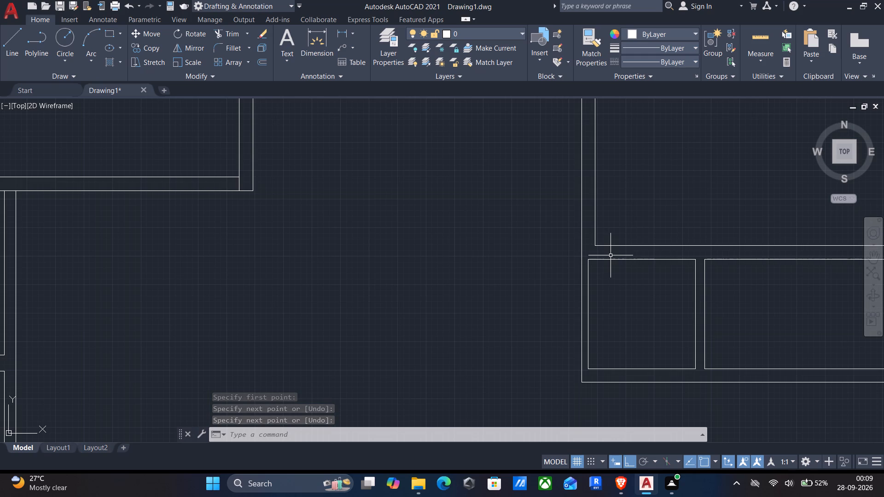
scroll(604, 252, up, 3)
key(Return)
click(567, 232)
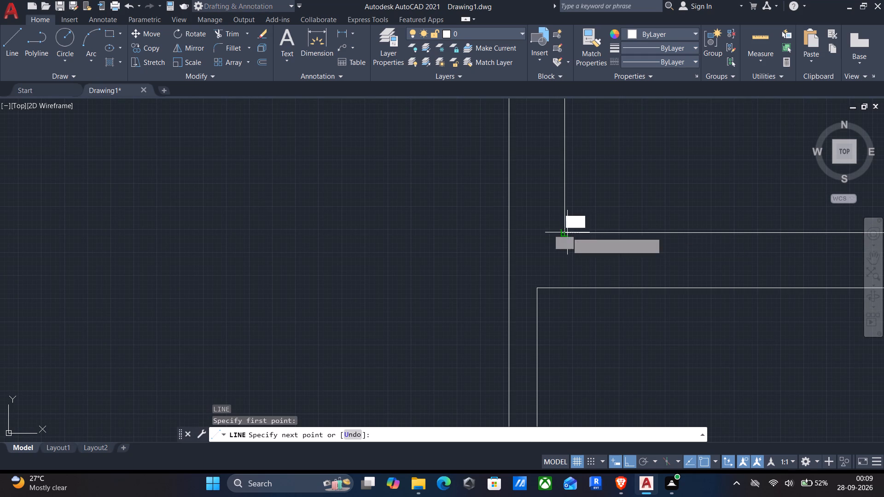
click(510, 234)
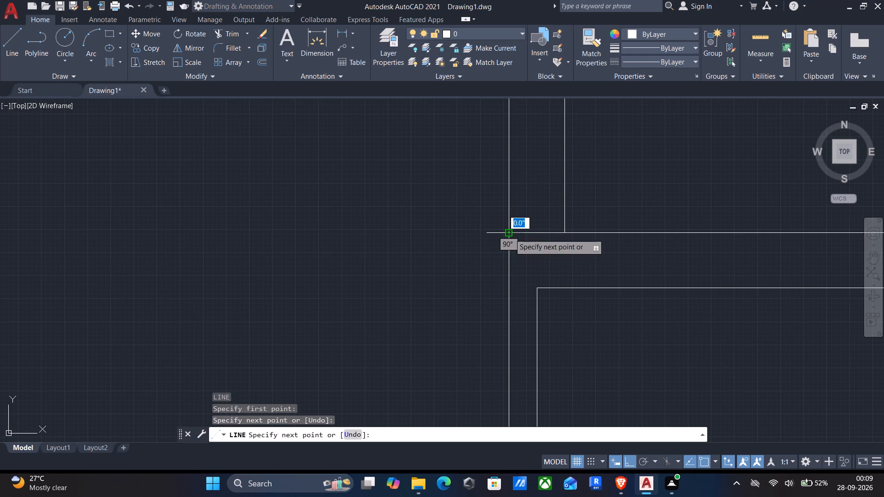
key(Return)
Draw a short line from the small western room's northwest corner, below the eastern bedroom, west to the outer wall line.
key(Return)
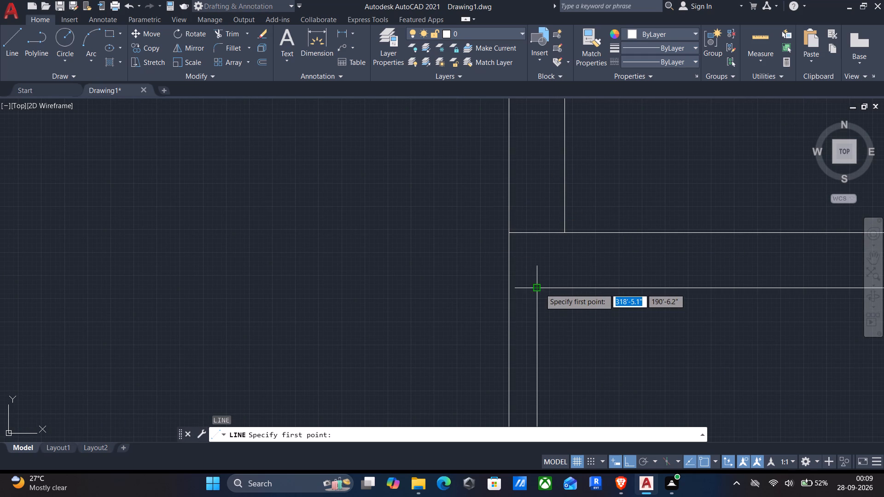
click(540, 289)
scroll(540, 288, up, 2)
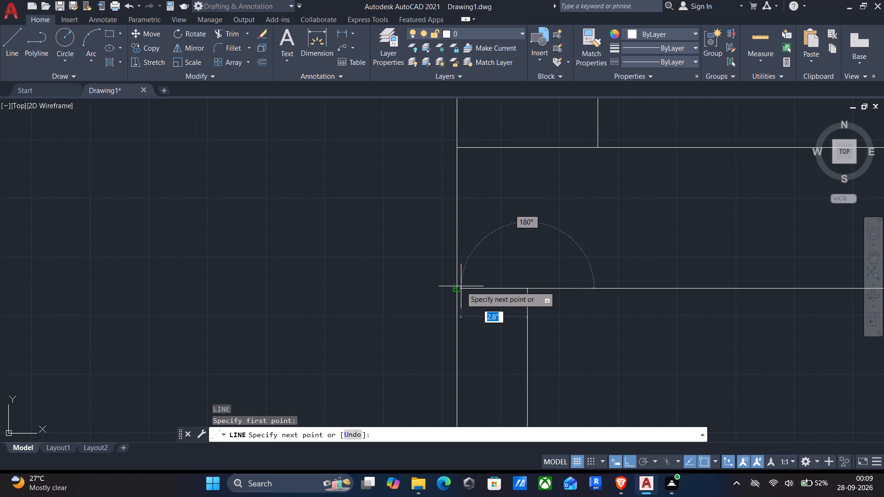
click(455, 292)
key(Return)
Offset the inner west wall line of the wider small room below the eastern bedroom 2' to the east.
scroll(458, 300, down, 3)
middle_drag(600, 364, 590, 258)
scroll(590, 257, down, 2)
middle_drag(633, 313, 617, 300)
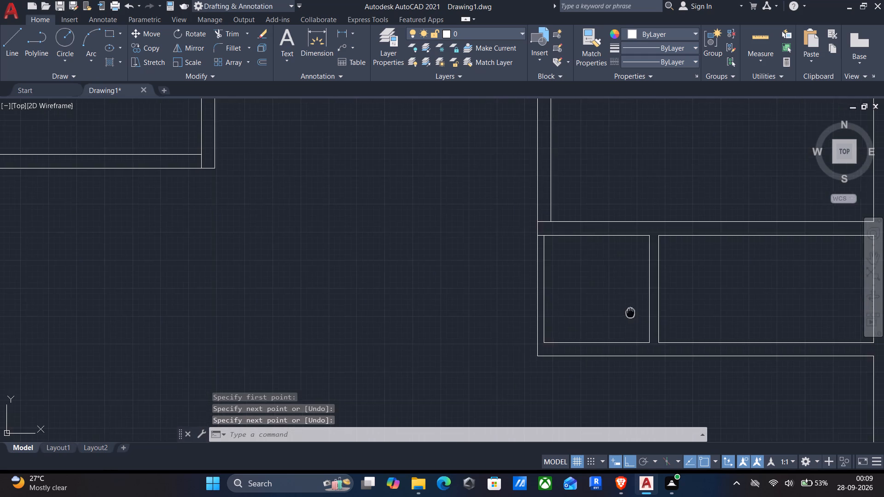
middle_drag(617, 300, 554, 260)
middle_drag(604, 302, 563, 286)
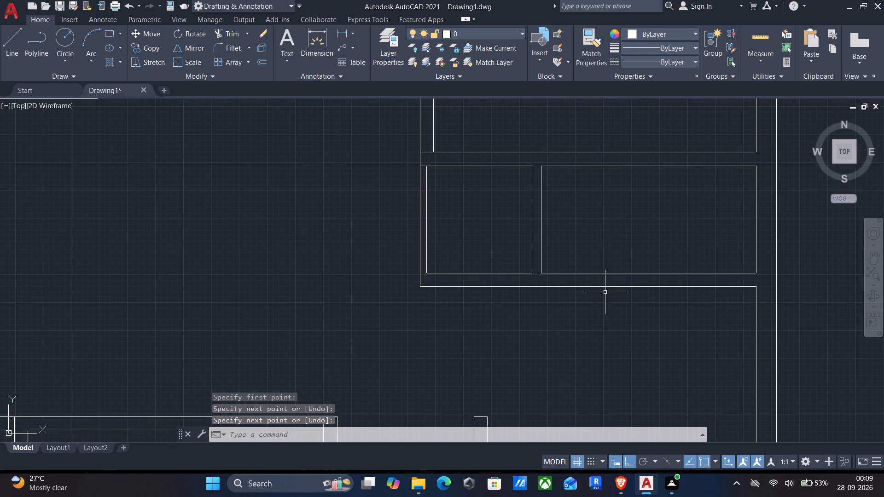
key(o)
key(Return)
click(539, 230)
click(559, 225)
click(541, 242)
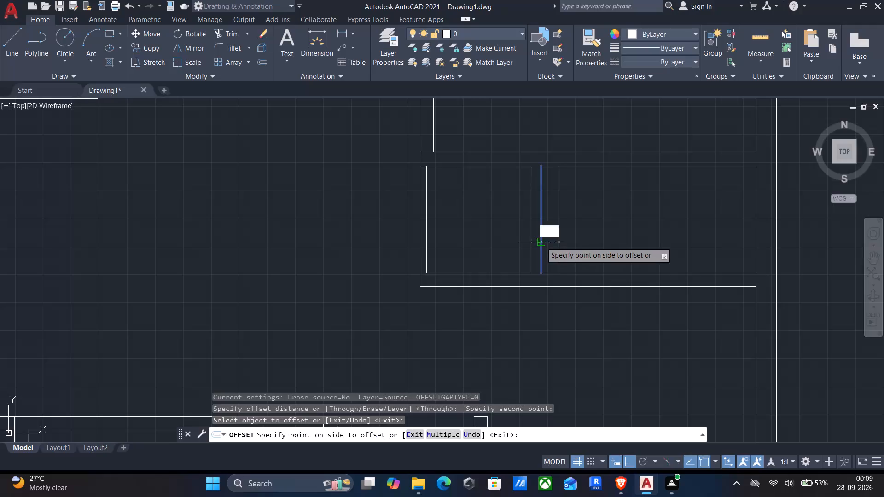
key(2)
key(apostrophe)
key(Return)
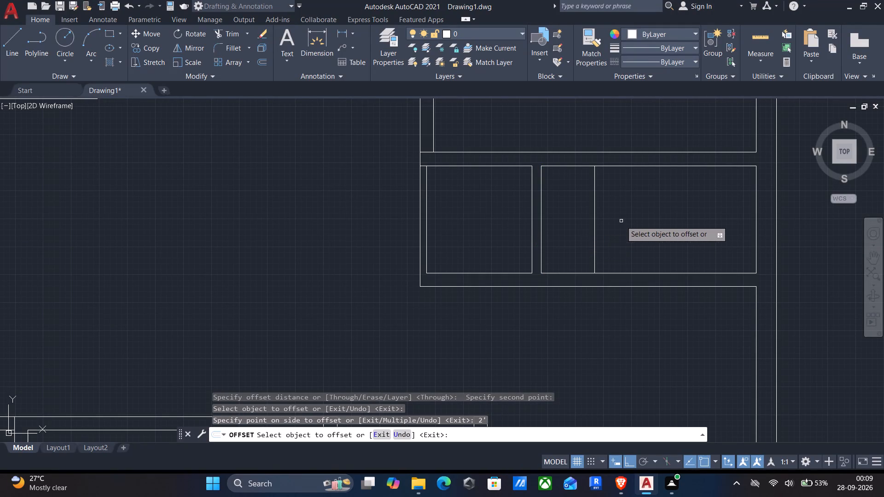
Offset the same room's inner north wall line 2' to the south.
click(635, 167)
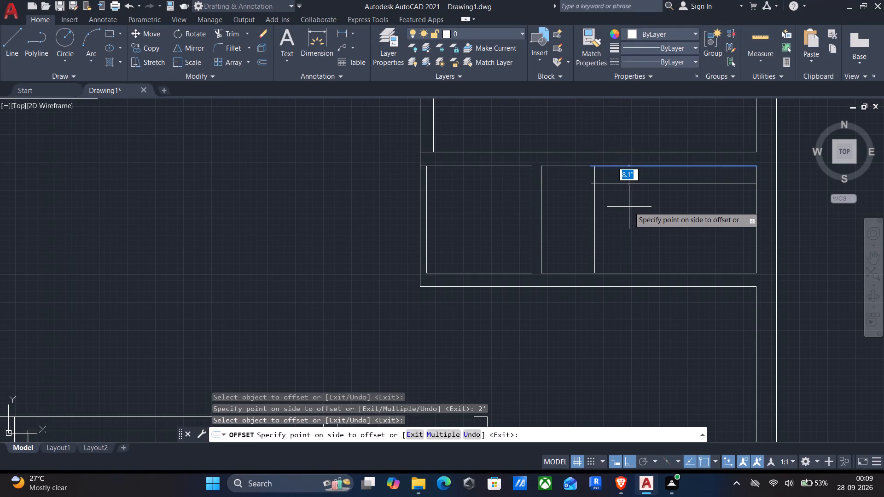
key(2)
key(apostrophe)
key(Return)
key(Return)
Draw a short vertical line across the same room's south wall, slightly east of the vertical offset line.
key(l)
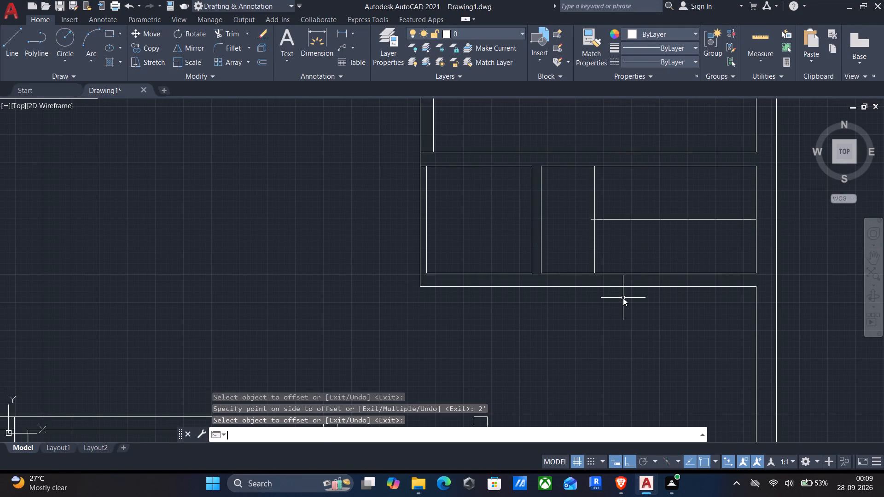
key(Return)
scroll(625, 276, up, 1)
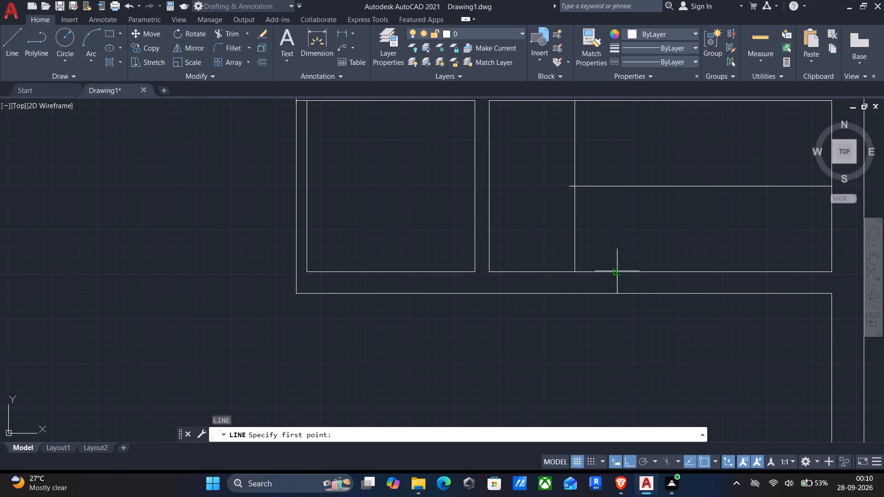
click(617, 271)
click(614, 293)
key(Return)
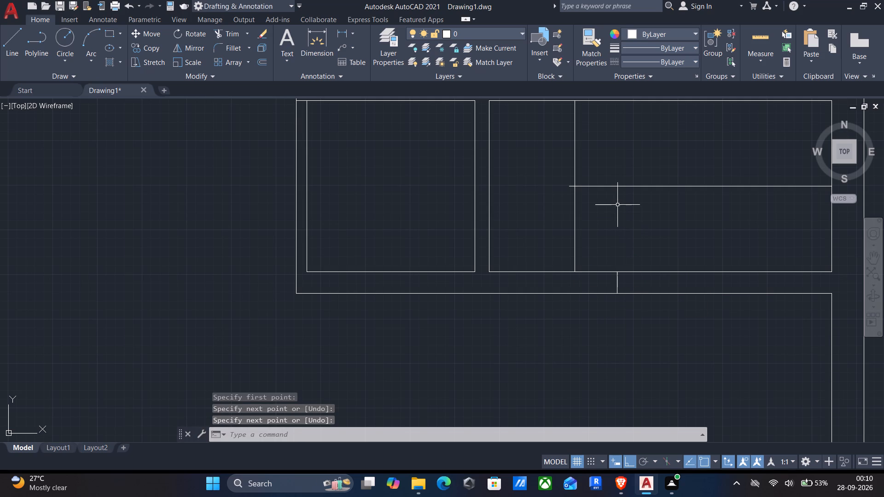
Trim the horizontal offset line's western overhang and the vertical offset line's part north of it to form an L-shaped corner.
key(t)
key(r)
key(Return)
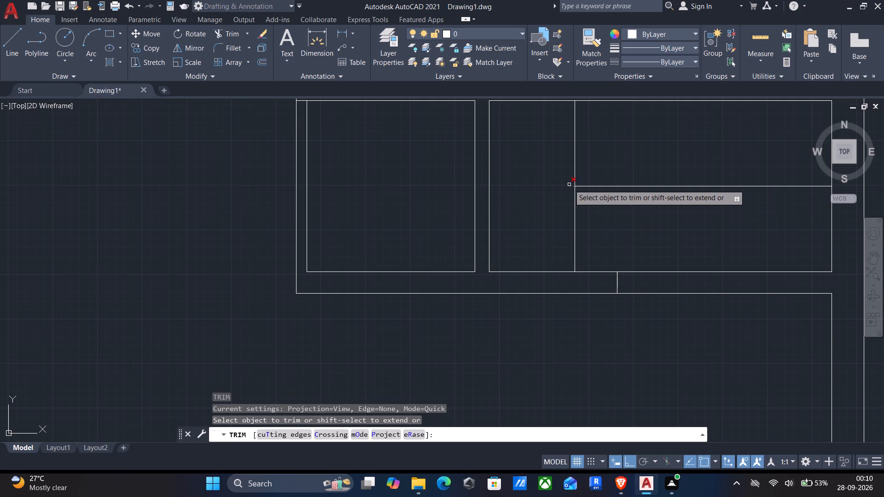
click(569, 185)
click(592, 139)
scroll(570, 185, up, 2)
drag(571, 184, 562, 208)
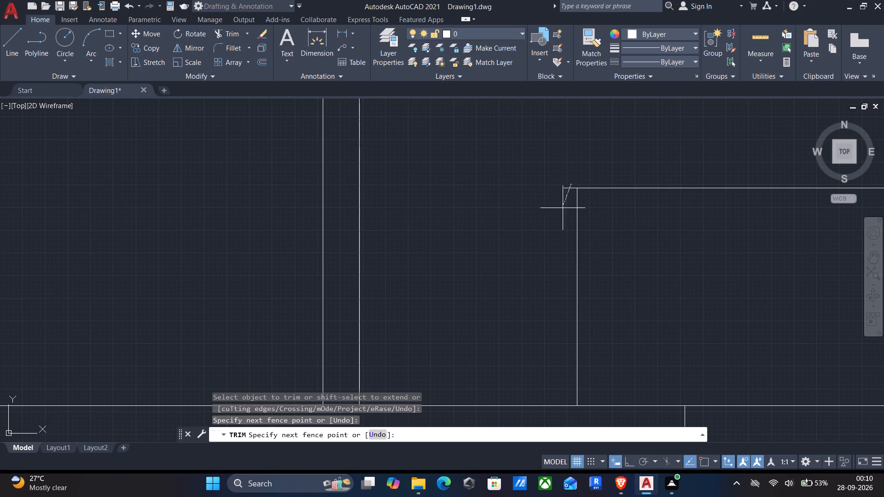
drag(562, 208, 561, 214)
scroll(557, 216, down, 2)
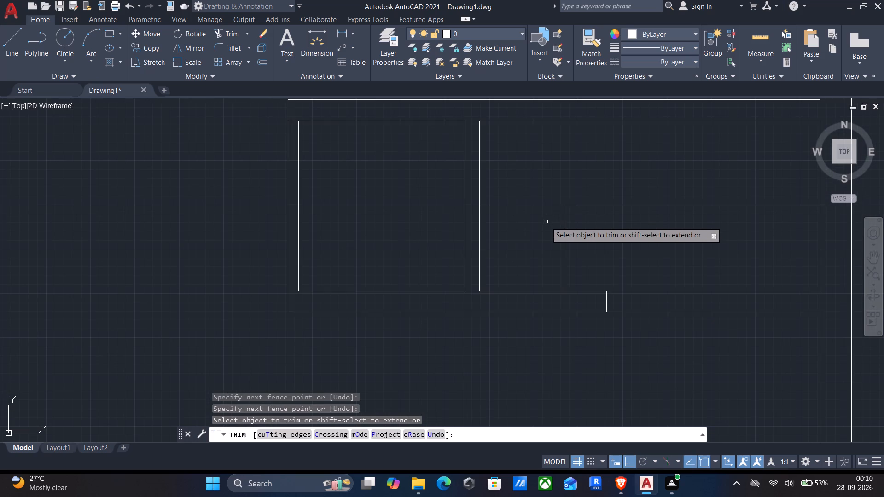
scroll(546, 225, down, 2)
middle_drag(545, 222, 506, 339)
key(Return)
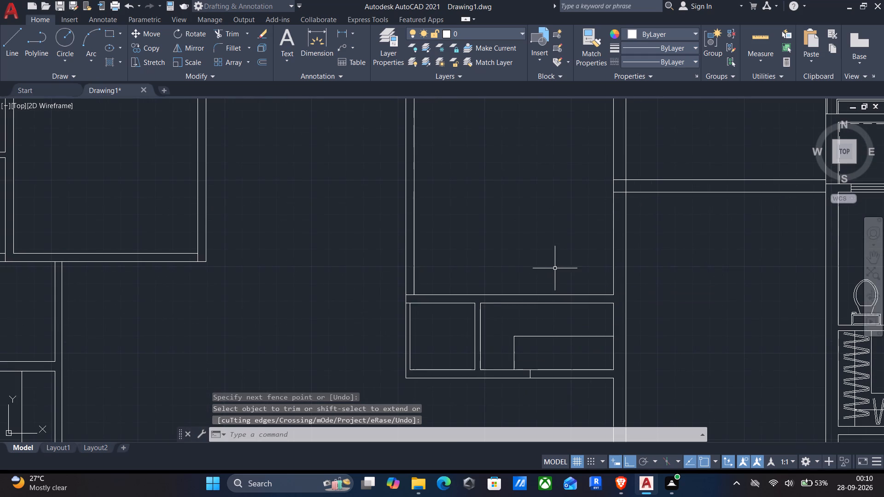
Draw a short horizontal line across the eastern bedroom's east wall, slightly north of its southeast inner corner.
key(l)
key(Return)
scroll(629, 286, down, 1)
scroll(629, 286, up, 5)
click(611, 278)
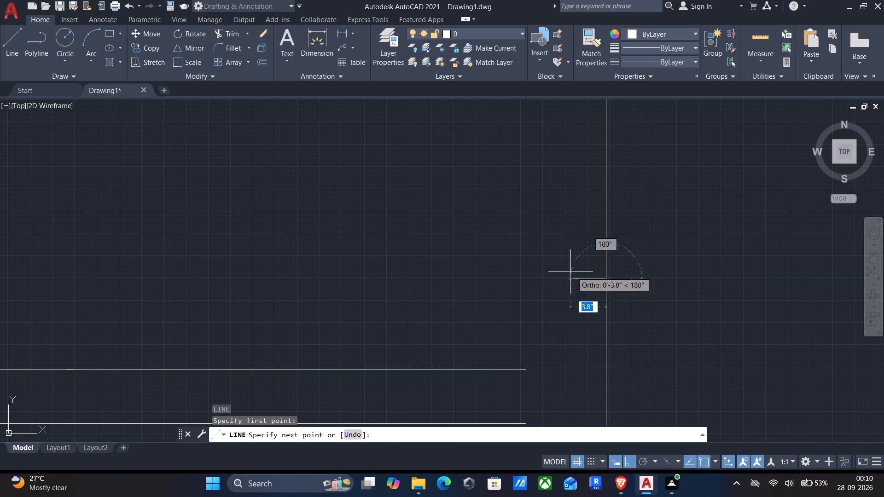
click(523, 279)
key(Return)
scroll(524, 285, down, 3)
middle_drag(532, 295, 582, 286)
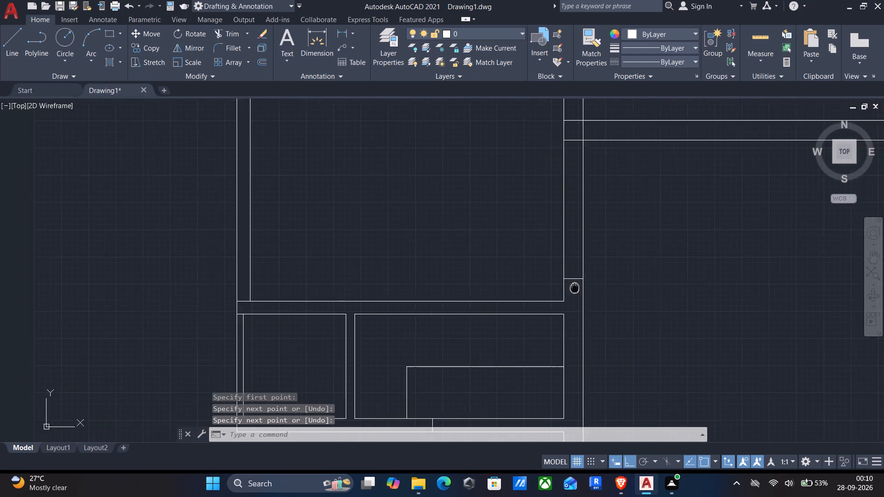
middle_drag(582, 286, 585, 286)
scroll(587, 286, down, 2)
middle_drag(592, 289, 596, 289)
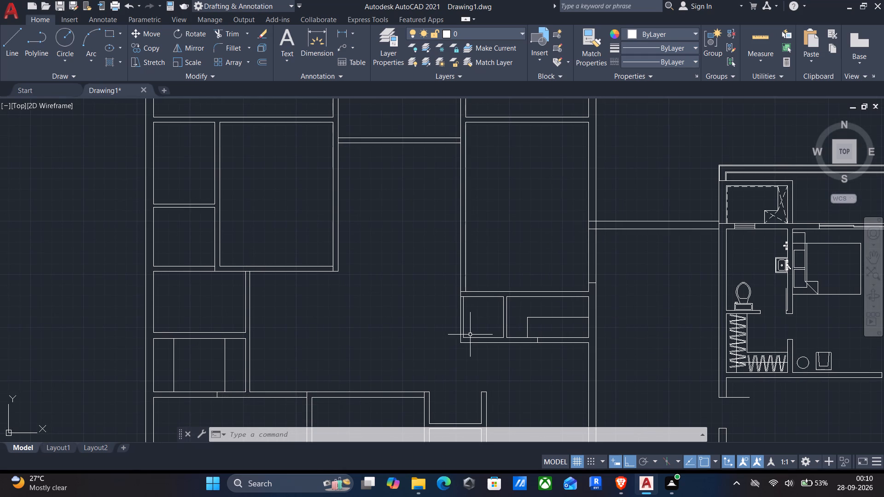
Offset the short line across the eastern bedroom's east wall 3' to the north.
middle_drag(424, 337, 492, 231)
middle_drag(389, 266, 435, 260)
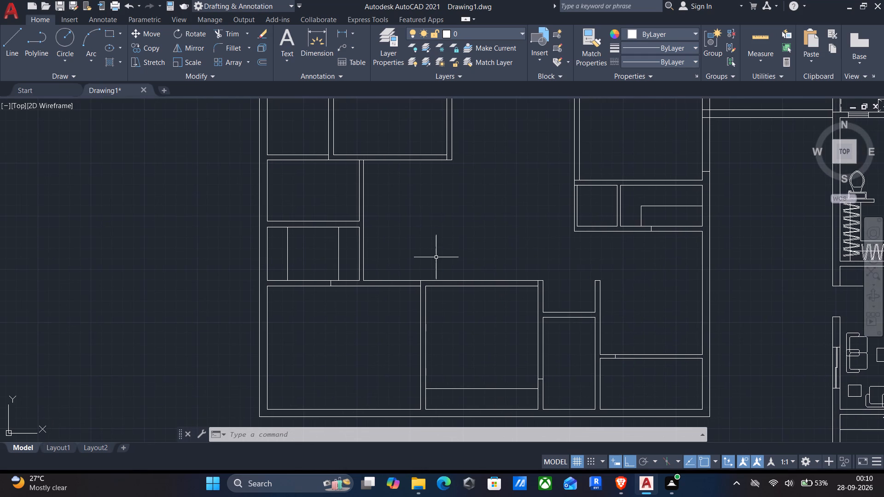
key(o)
key(Return)
middle_drag(707, 211, 632, 299)
scroll(640, 283, up, 3)
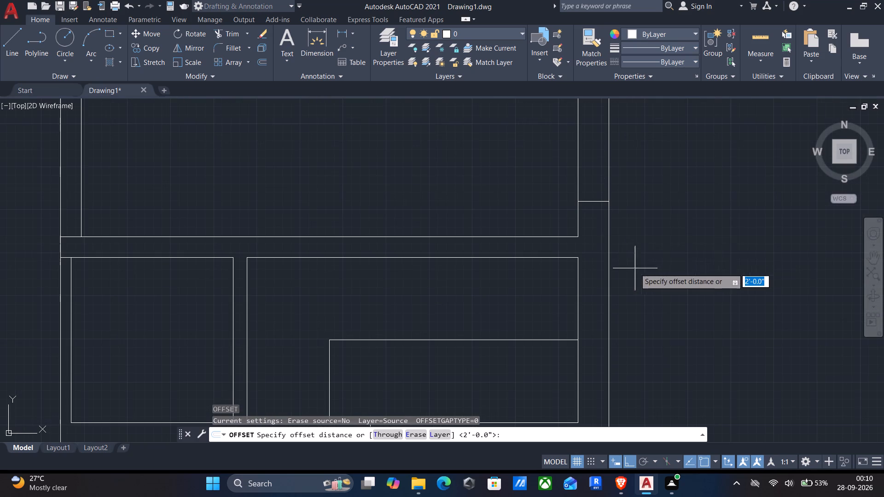
click(601, 210)
click(592, 183)
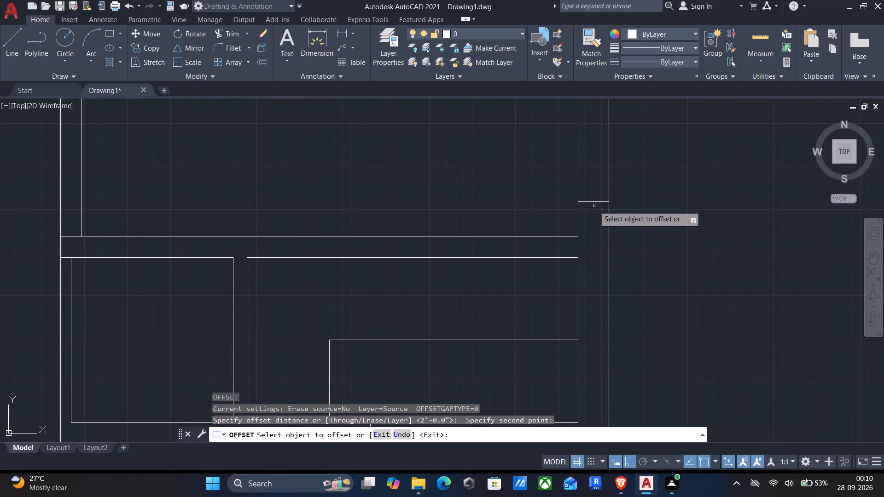
click(592, 202)
text(3')
key(Return)
Offset the short line at the north end of the narrower small room's west wall 3' to the south.
scroll(576, 154, down, 2)
middle_drag(576, 178, 609, 179)
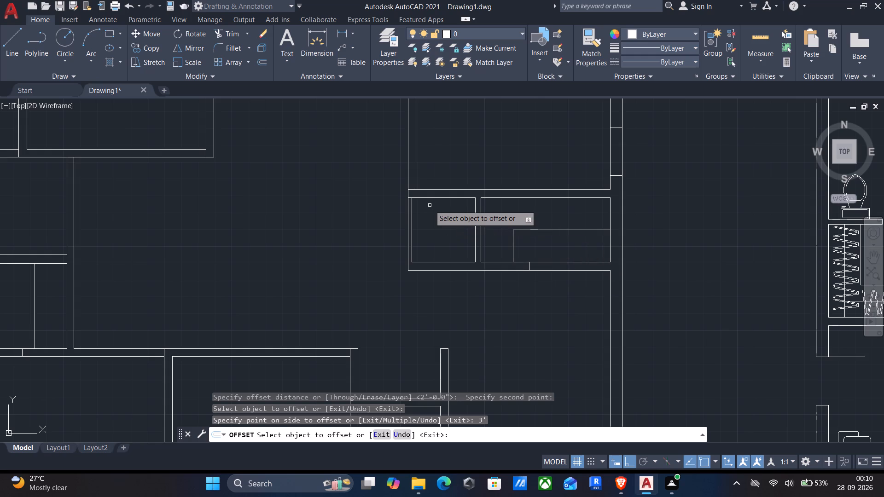
scroll(412, 195, up, 3)
click(392, 205)
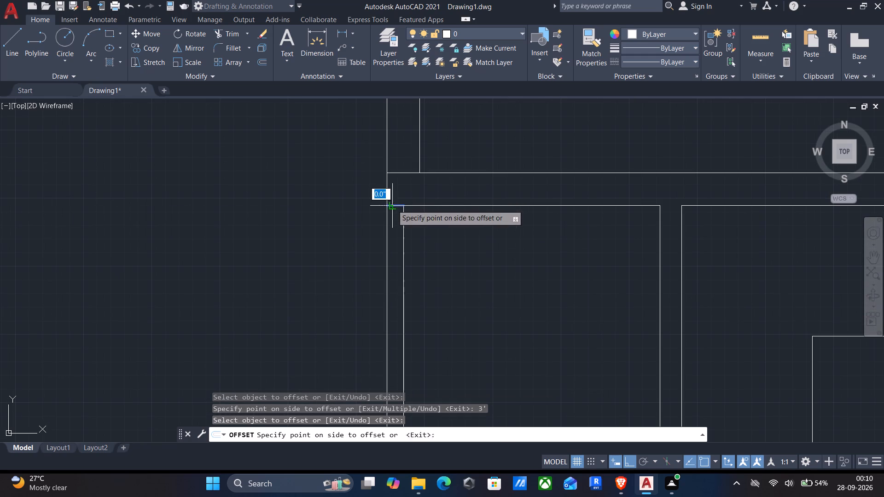
key(3)
key(apostrophe)
key(Return)
Offset the short junction line at the eastern bedroom's southwest corner to the north twice, by about 7.7" and by 4'.
scroll(393, 265, down, 3)
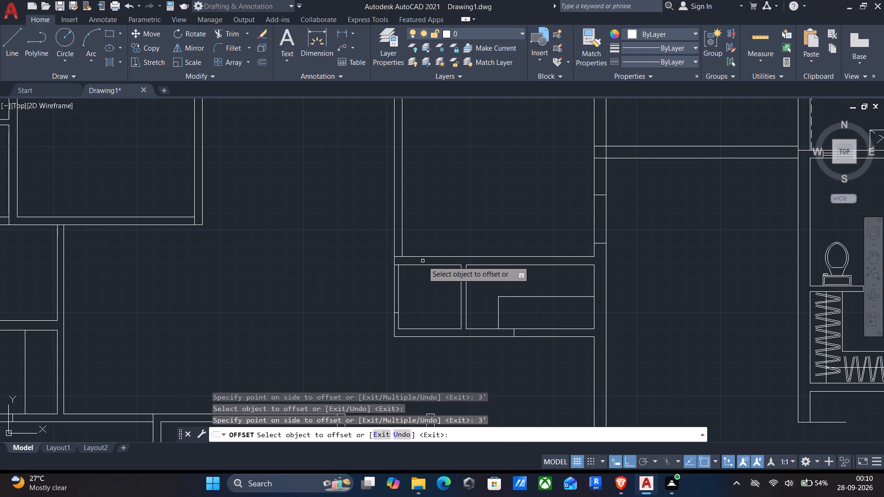
middle_drag(418, 261, 425, 310)
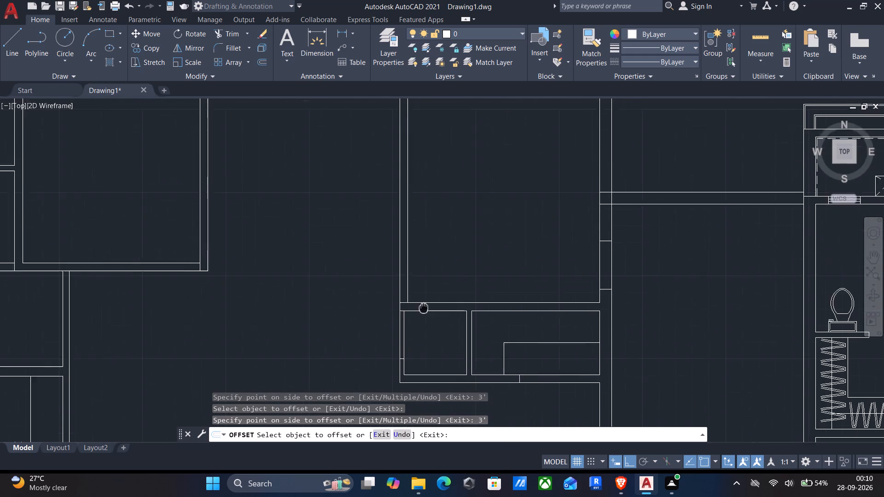
middle_drag(425, 310, 429, 318)
scroll(430, 318, up, 3)
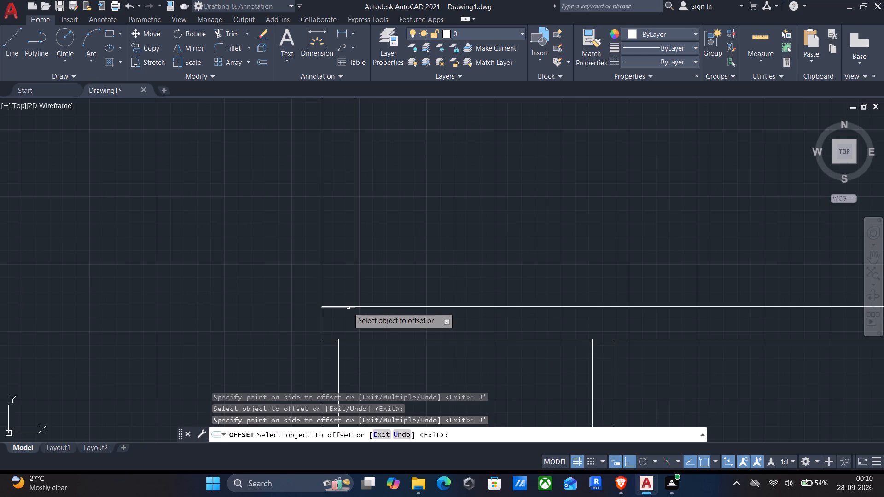
click(348, 307)
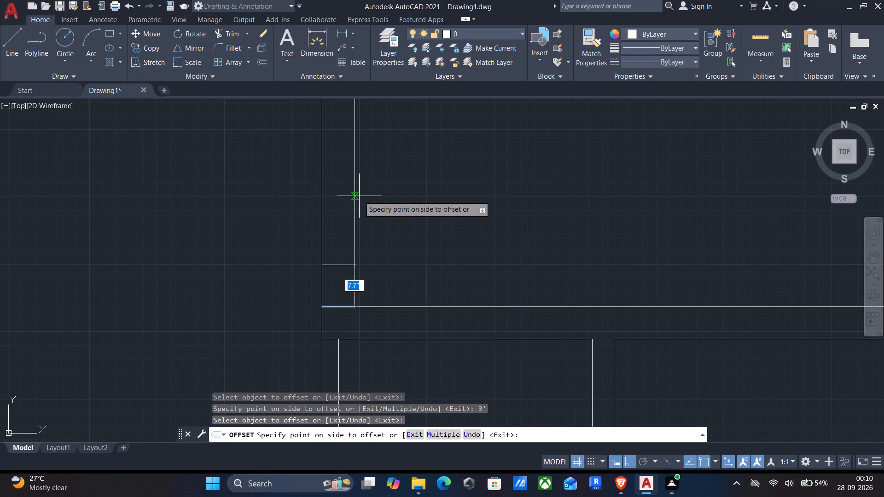
text(4')
click(359, 196)
click(336, 308)
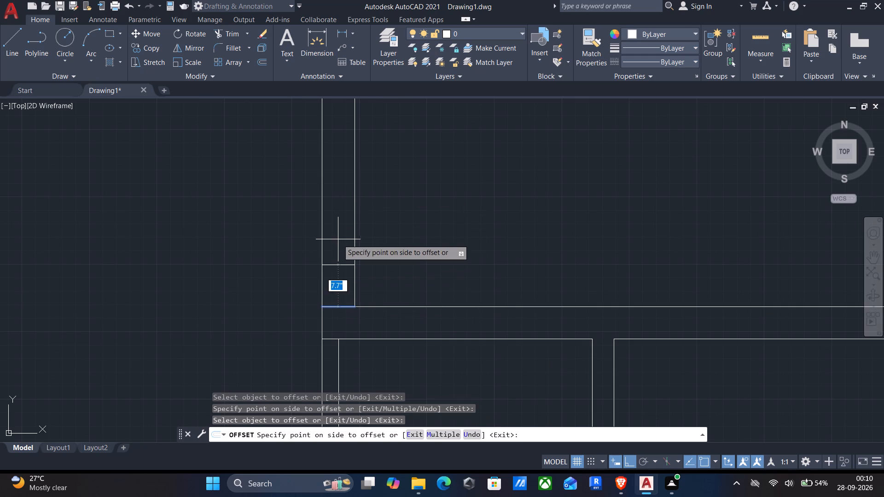
text(4')
key(Return)
Offset the short vertical line across the wider small room's south wall 2'6" to the east.
scroll(338, 241, down, 3)
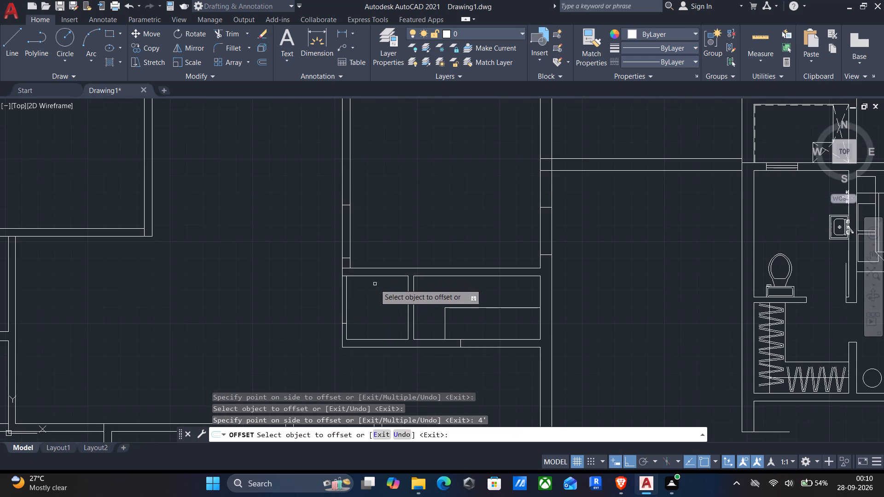
middle_drag(372, 276, 370, 254)
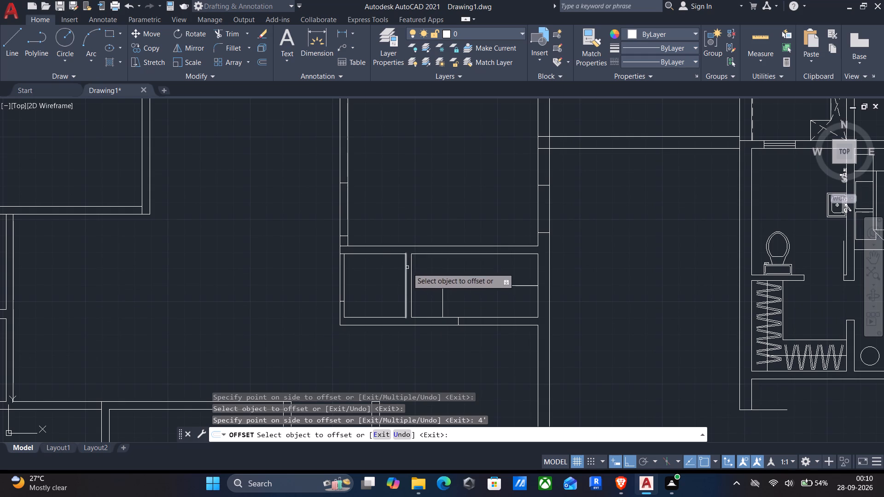
scroll(481, 349, up, 2)
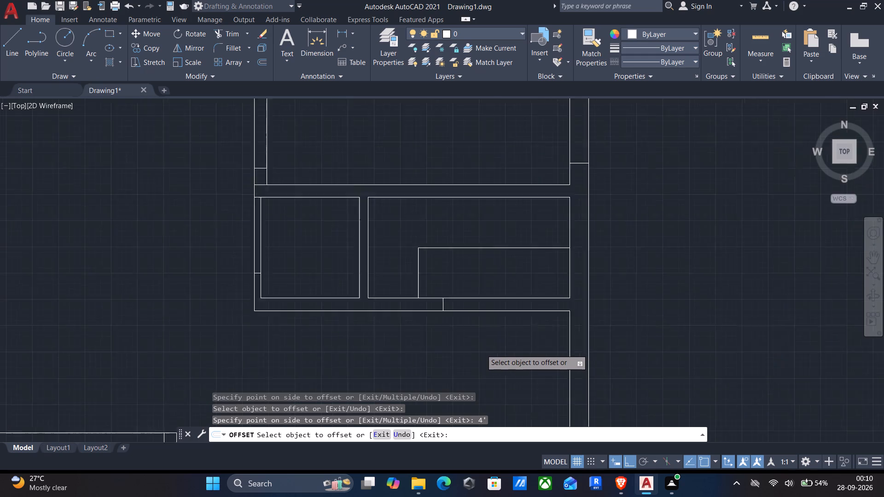
click(418, 281)
text(2'6")
key(Return)
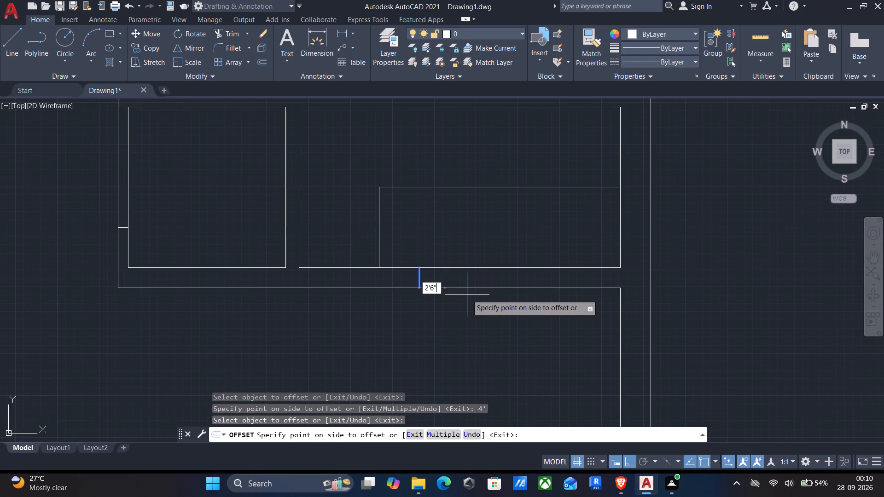
Offset the short vertical line across the southeast corner room's north wall 2'6" to the east.
scroll(454, 320, down, 2)
middle_drag(450, 327, 560, 229)
scroll(563, 227, down, 1)
middle_drag(512, 295, 519, 221)
scroll(519, 267, up, 2)
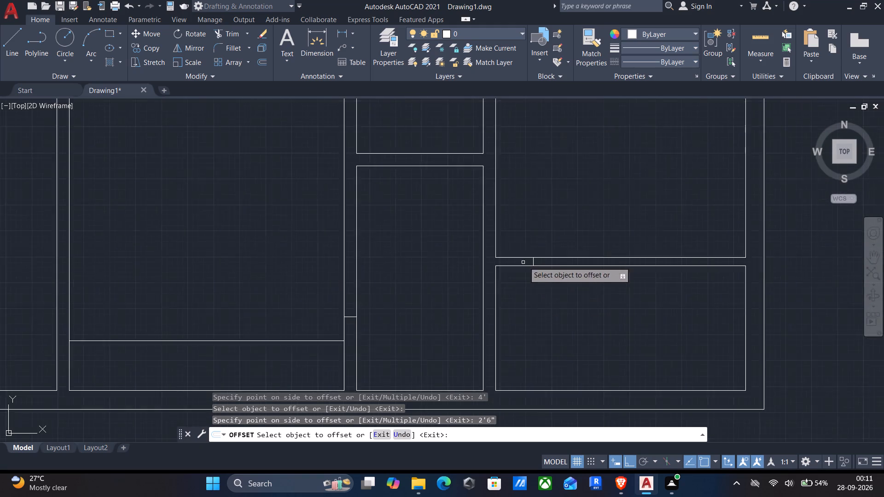
scroll(524, 261, up, 1)
click(535, 266)
key(2)
text('6")
key(Return)
Offset the short line across the wall between the middle southern room and the narrow room 2'6" to the north.
scroll(600, 278, down, 3)
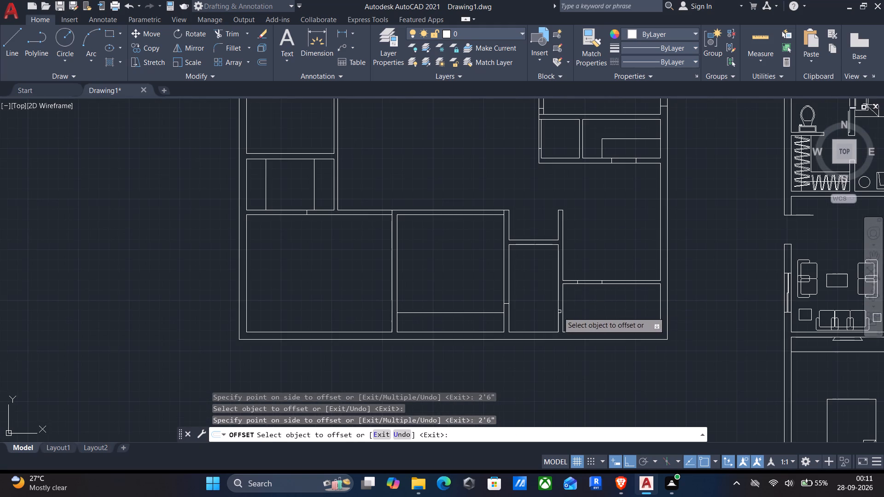
scroll(505, 311, up, 3)
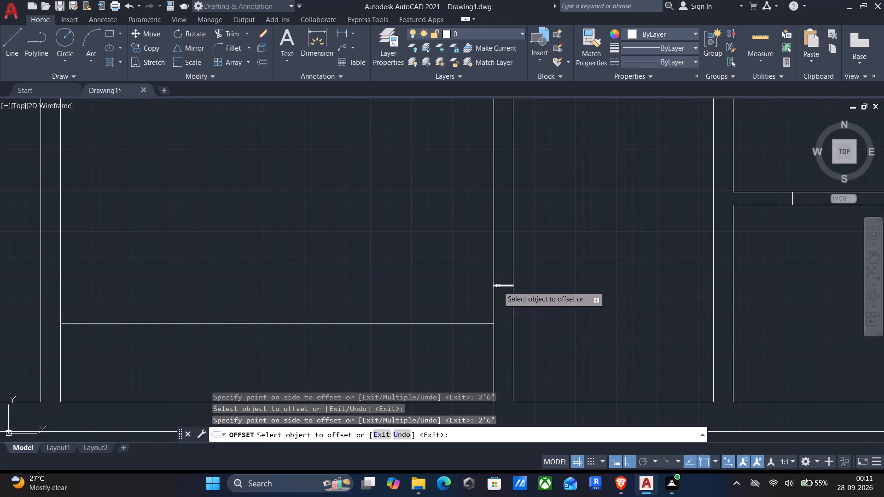
click(498, 286)
key(2)
text('6")
key(Return)
In the middle southern room's north wall, offset the northeast corner junction line 2" west and the resulting line 3' further west.
scroll(518, 229, down, 2)
middle_drag(518, 229, 547, 289)
scroll(552, 295, down, 1)
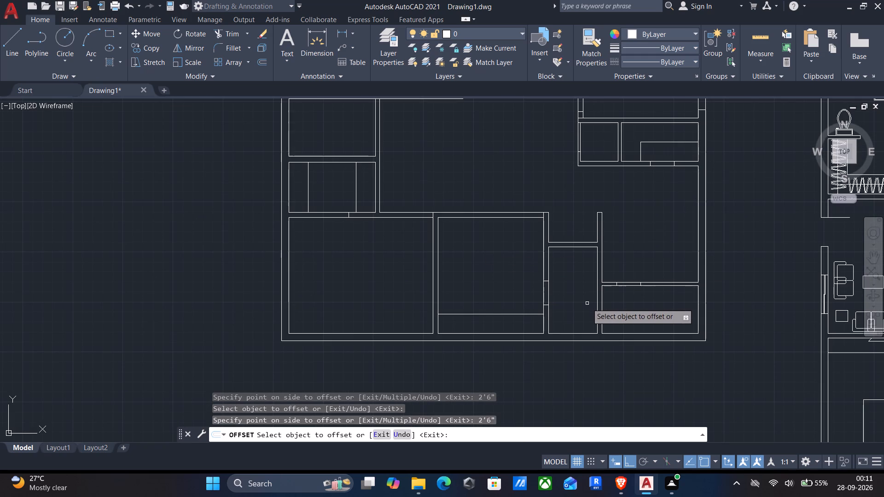
middle_drag(539, 257, 540, 299)
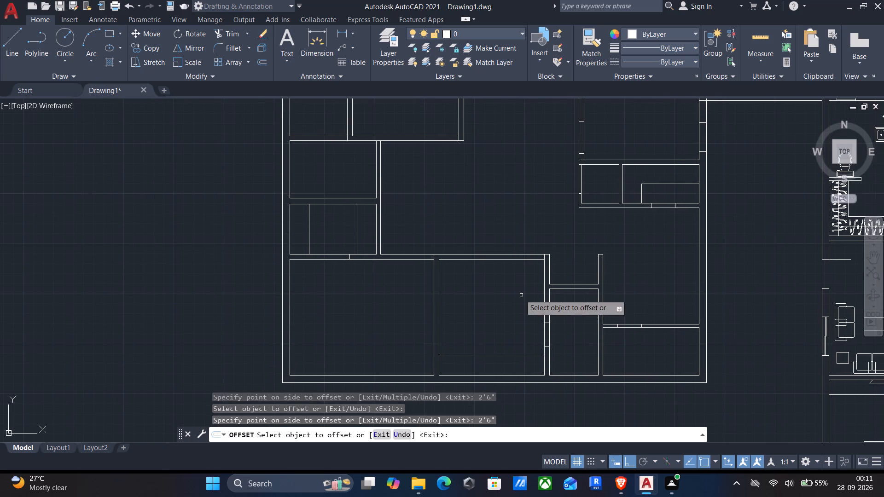
scroll(547, 261, up, 1)
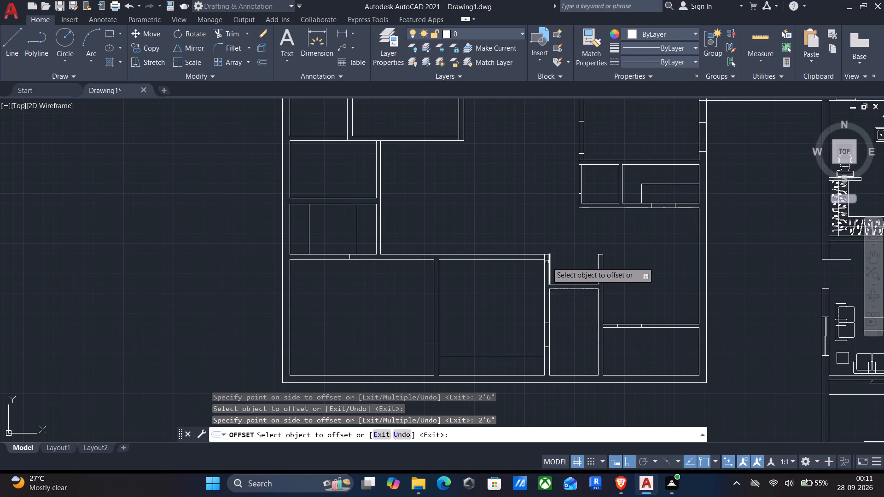
scroll(547, 262, up, 1)
click(539, 250)
key(2)
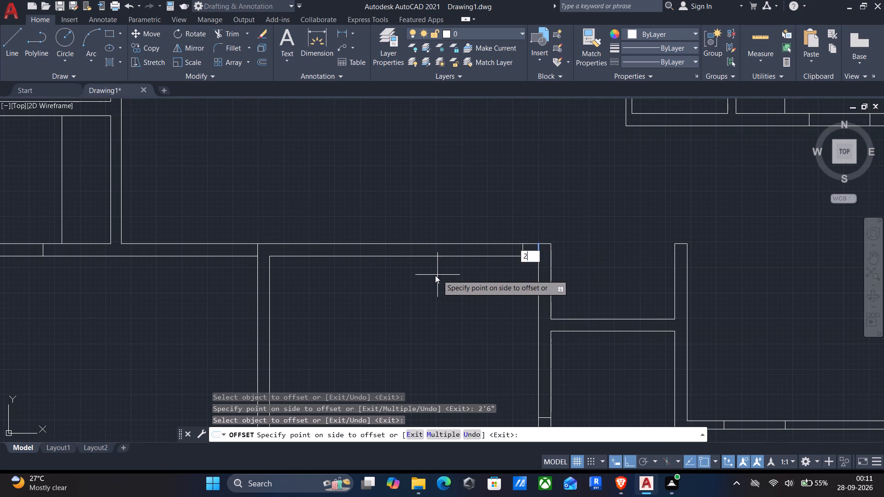
key(shift+quotedbl)
key(Return)
scroll(497, 249, up, 3)
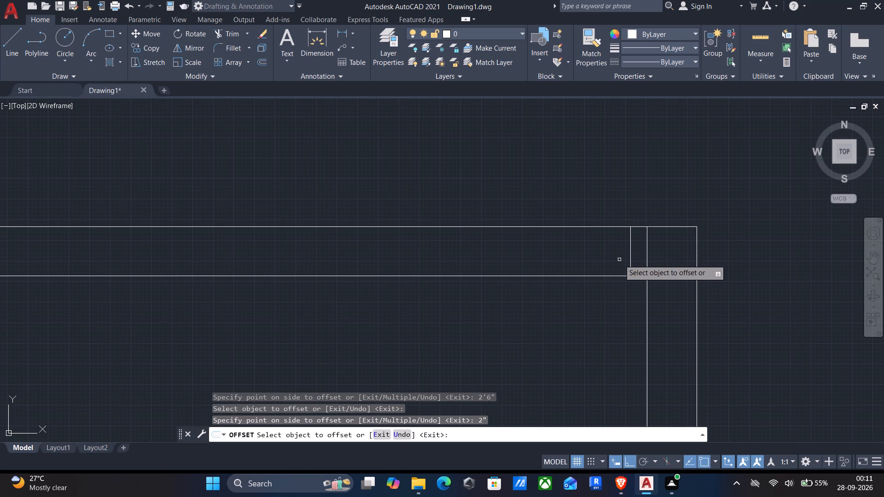
click(631, 257)
key(3)
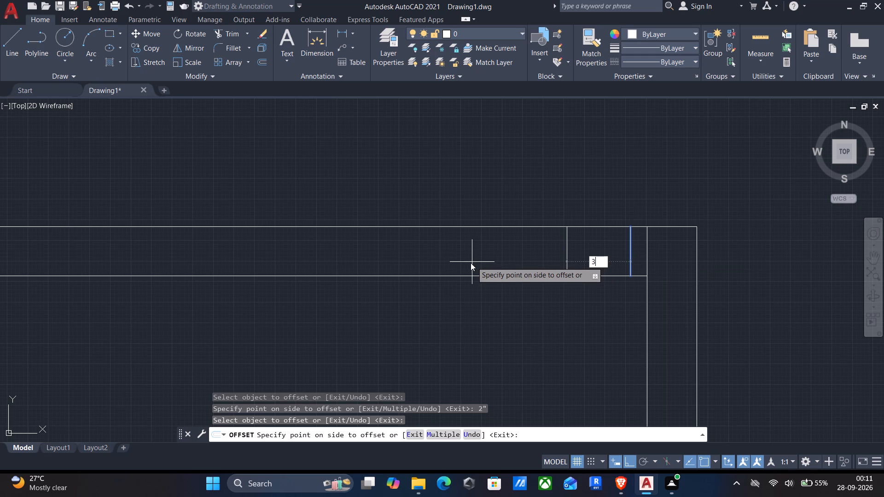
key(apostrophe)
key(Return)
In the southwest room's north wall, offset the northeast corner junction line 2" west and the resulting line 3' further west.
scroll(470, 265, down, 2)
middle_drag(453, 301, 510, 286)
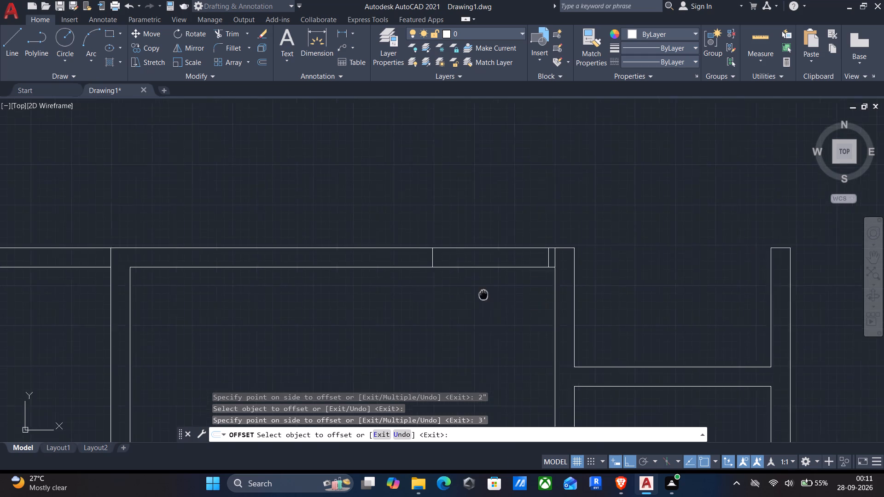
middle_drag(510, 286, 605, 258)
scroll(600, 259, down, 2)
scroll(459, 241, up, 2)
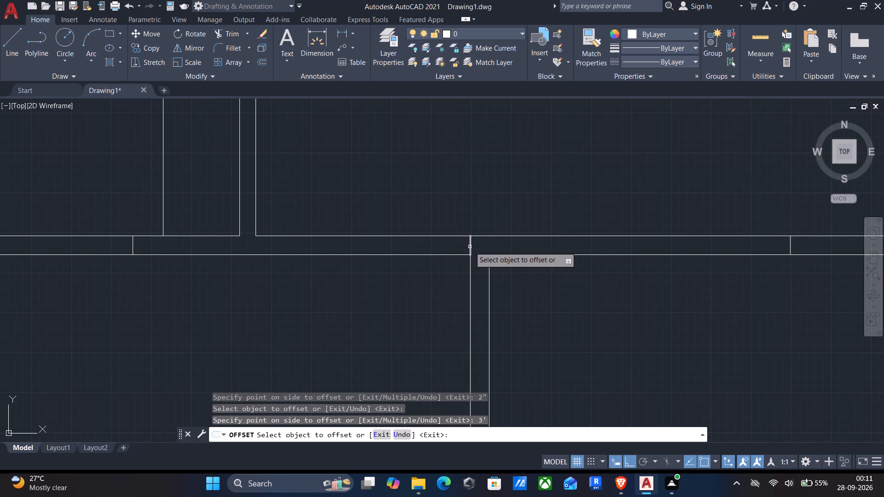
click(470, 247)
key(2)
key(shift+quotedbl)
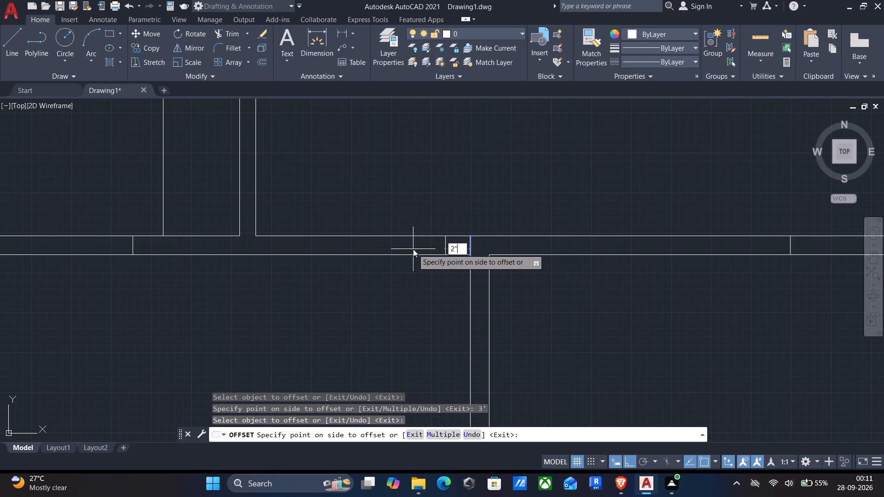
key(Return)
click(464, 243)
key(3)
key(apostrophe)
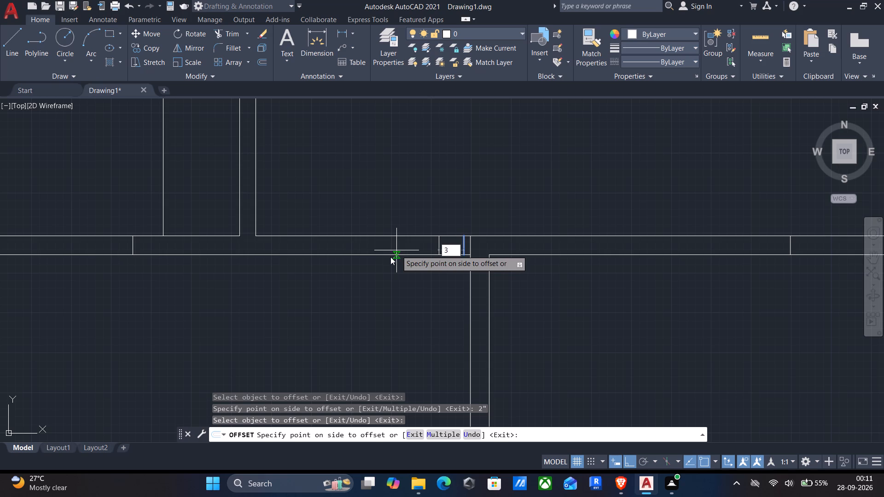
key(Return)
Offset the short vertical line across the southwest room's north wall, below the small room with two inner vertical lines, 2'6" west.
scroll(382, 275, down, 2)
middle_drag(384, 285, 454, 279)
scroll(354, 260, up, 2)
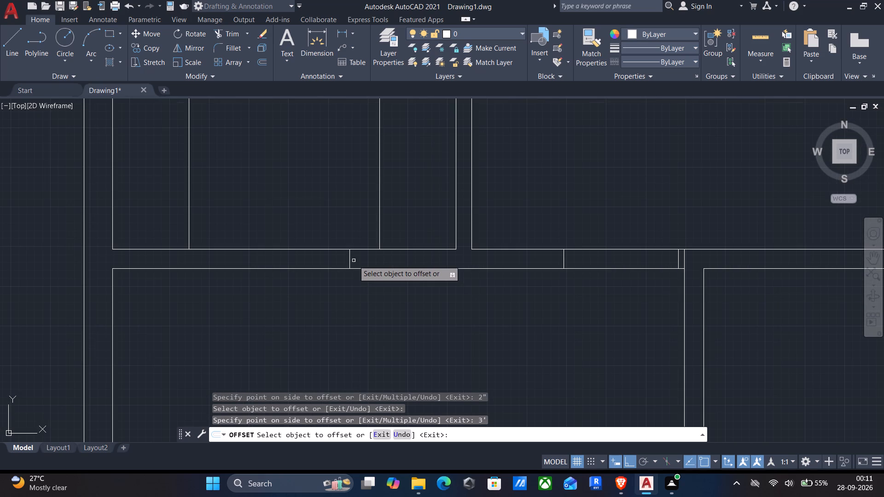
click(350, 260)
key(2)
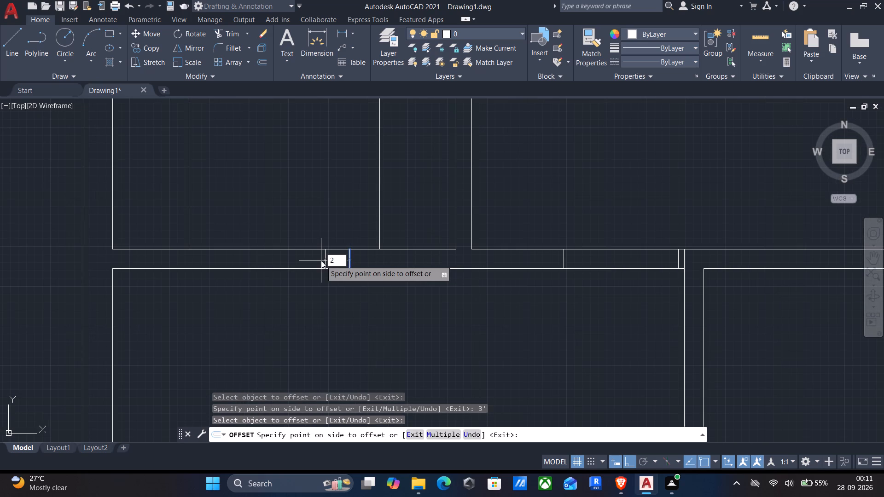
key(shift+quotedbl)
key(BackSpace)
text('6")
key(Return)
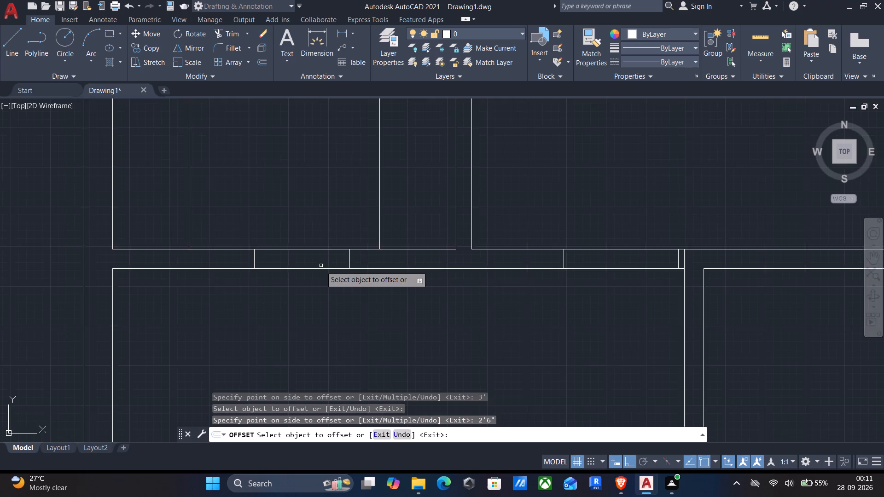
In the south wall of the large northwest room, offset the southeast corner junction line 2" west and the resulting line 3' further west.
scroll(320, 272, down, 2)
middle_drag(322, 290, 449, 152)
middle_drag(453, 180, 416, 398)
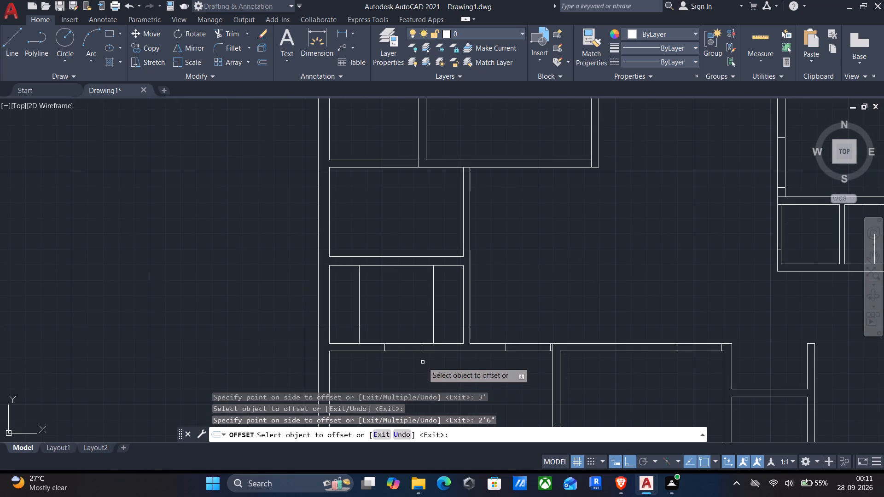
middle_drag(421, 362, 414, 391)
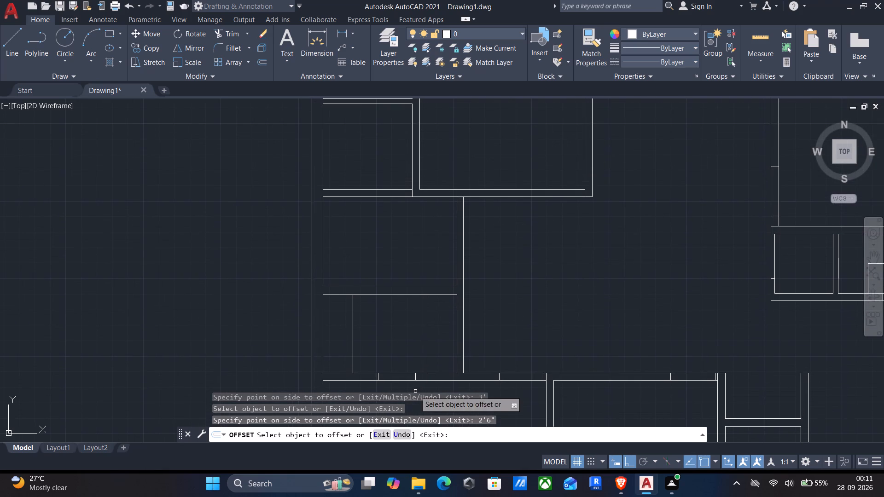
middle_drag(412, 326, 428, 302)
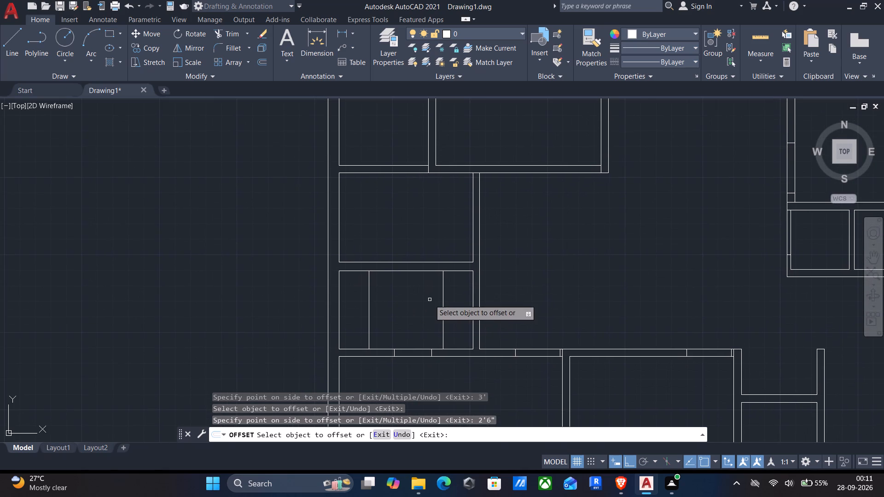
middle_drag(430, 300, 429, 322)
middle_drag(436, 313, 424, 393)
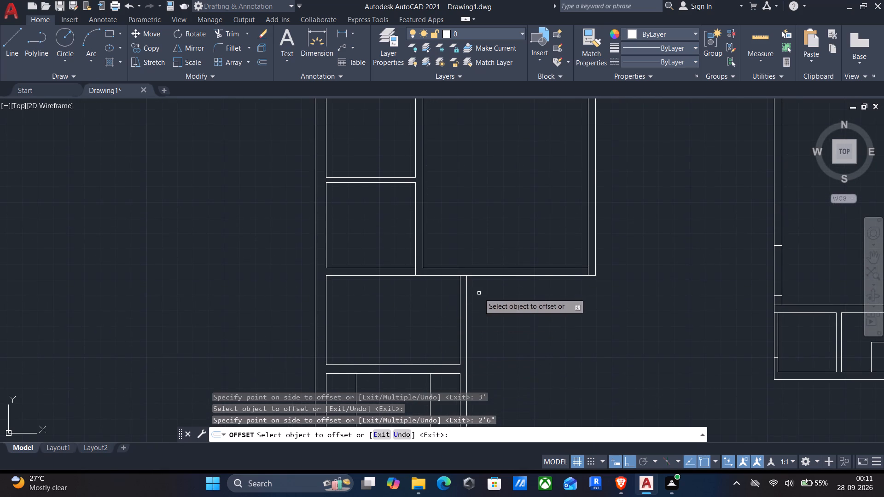
scroll(563, 272, up, 2)
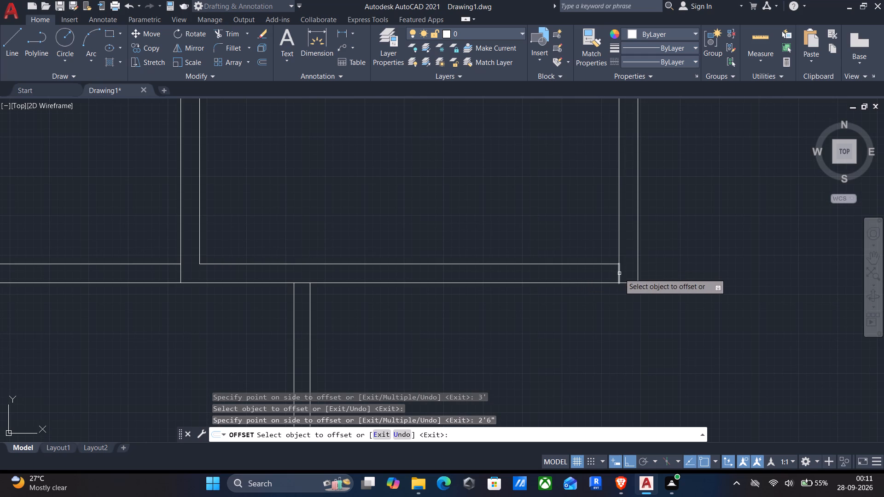
click(620, 273)
key(2)
key(shift+quotedbl)
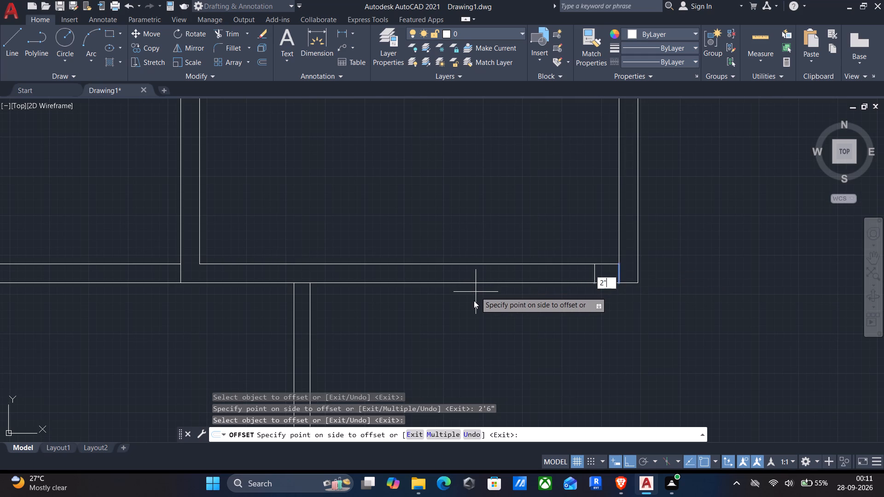
key(Return)
click(612, 276)
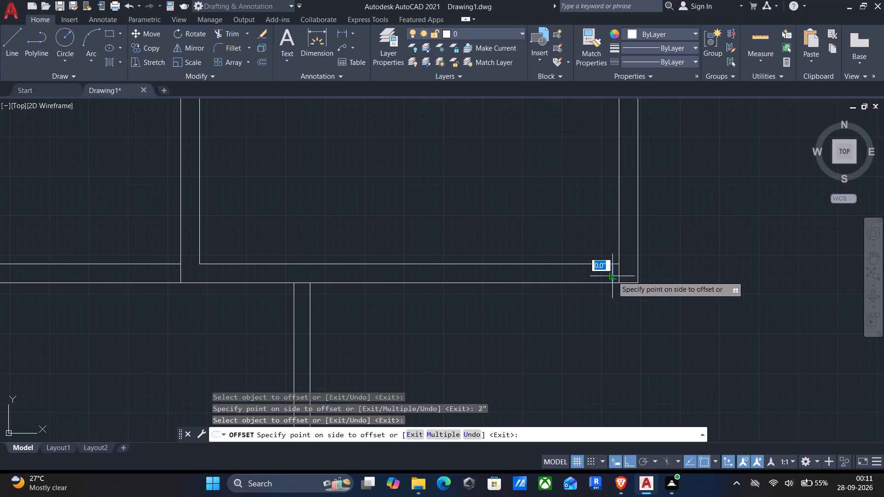
key(3)
key(apostrophe)
key(Return)
scroll(519, 275, down, 2)
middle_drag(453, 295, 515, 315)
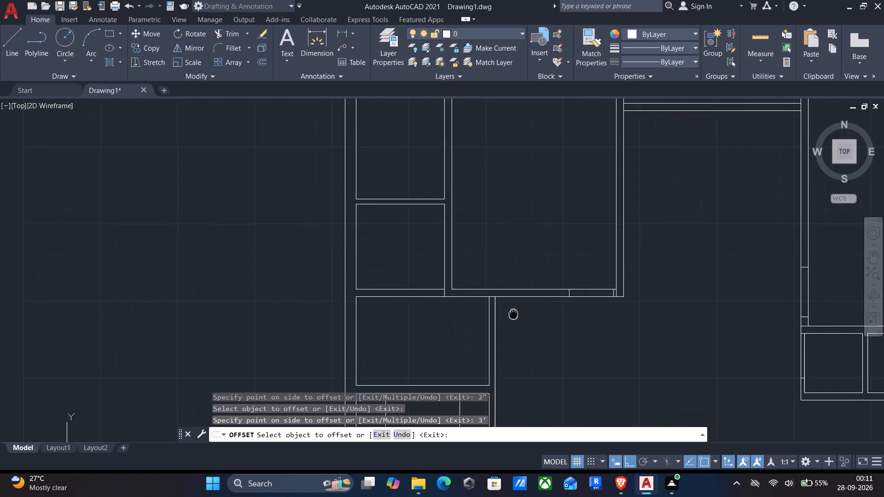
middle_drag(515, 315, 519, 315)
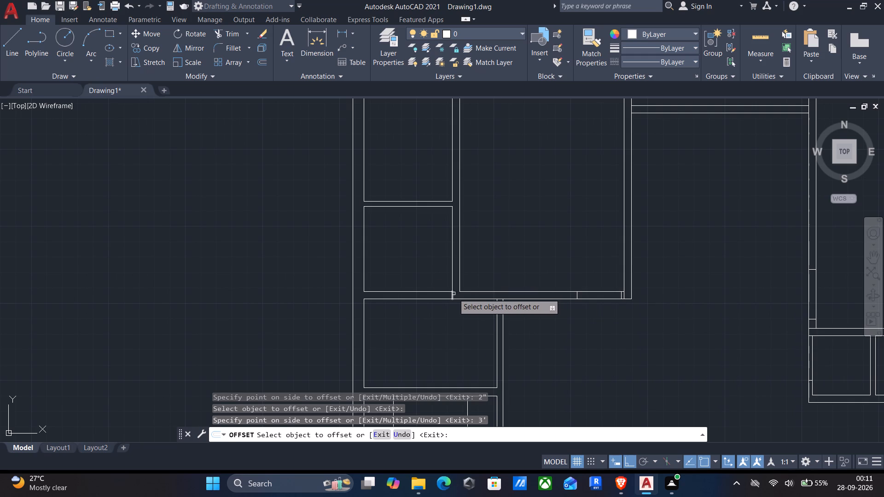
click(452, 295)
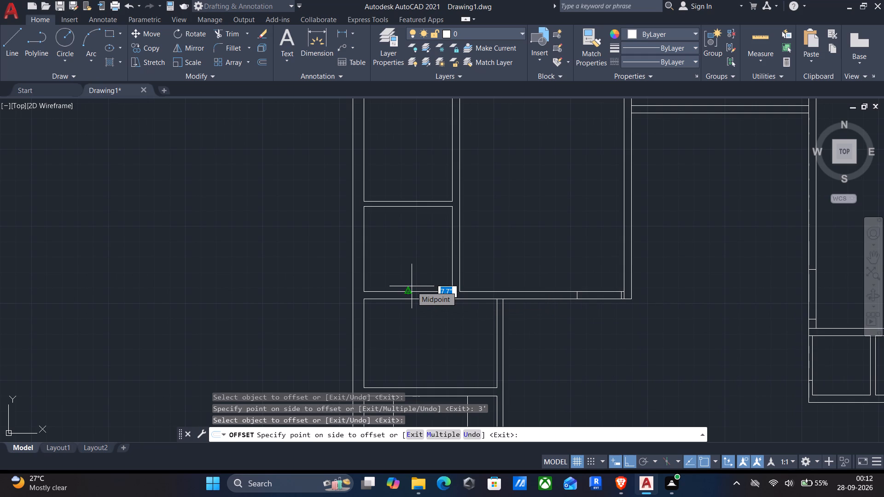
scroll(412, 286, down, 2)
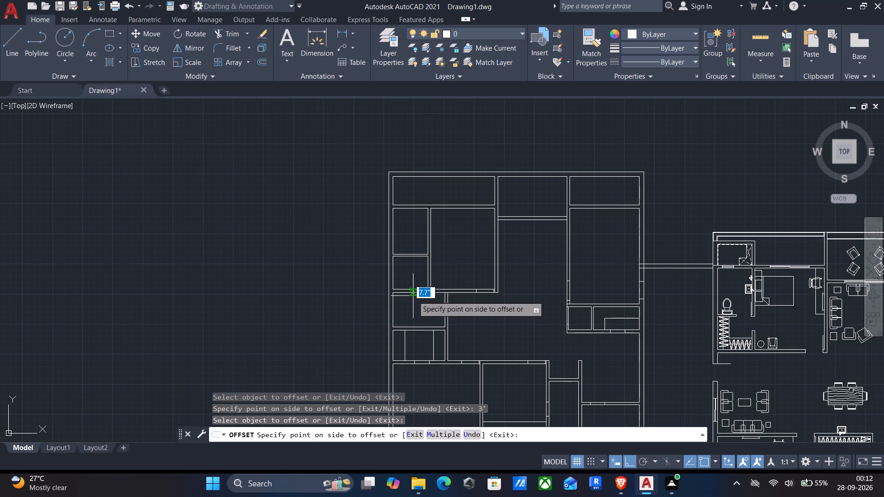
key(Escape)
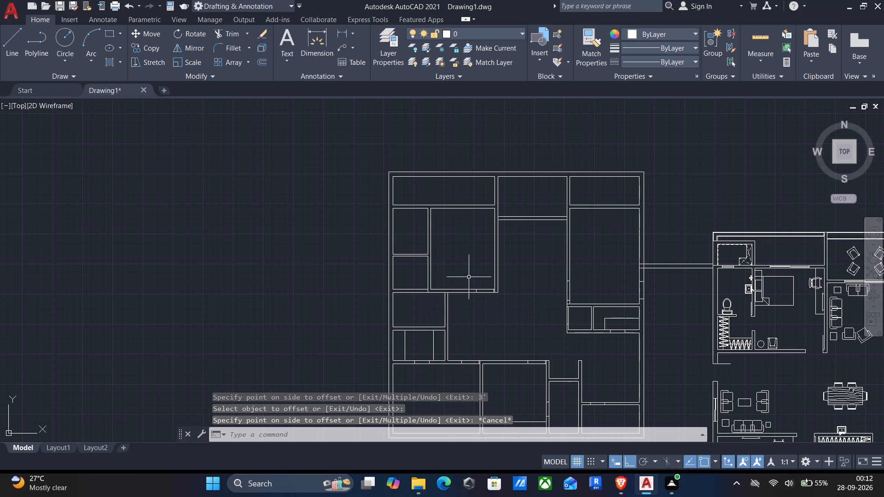
Draw short lines across the lower small west room's east wall at its northeast corner and across its north wall near that corner.
key(l)
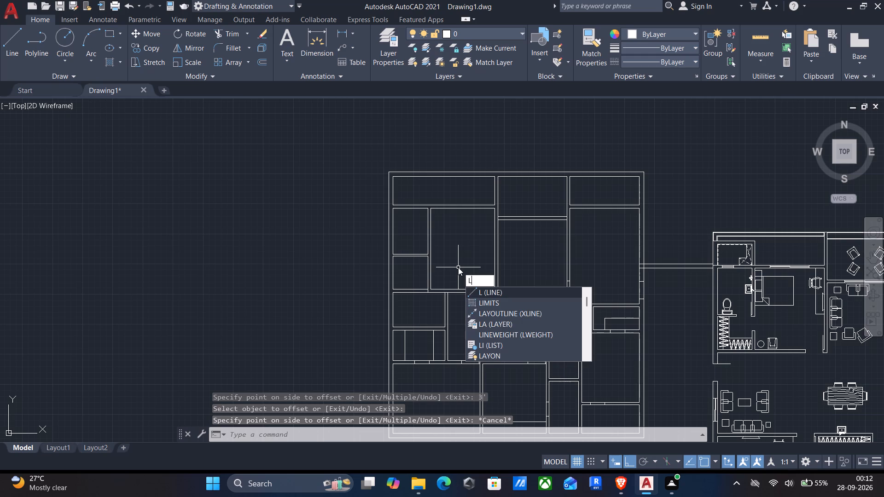
key(Return)
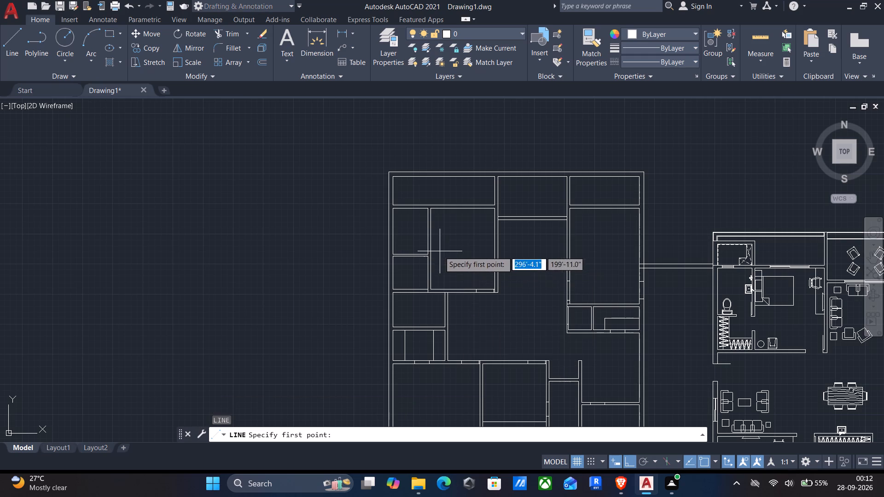
scroll(437, 249, up, 4)
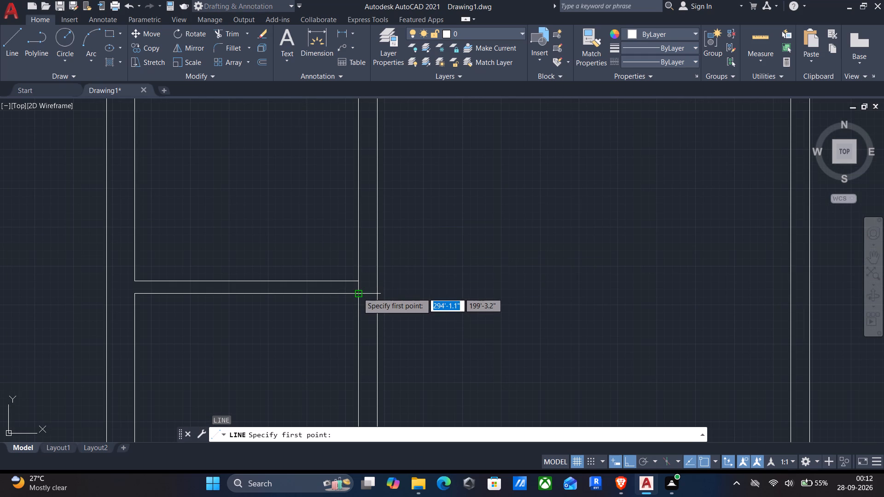
click(358, 293)
click(376, 293)
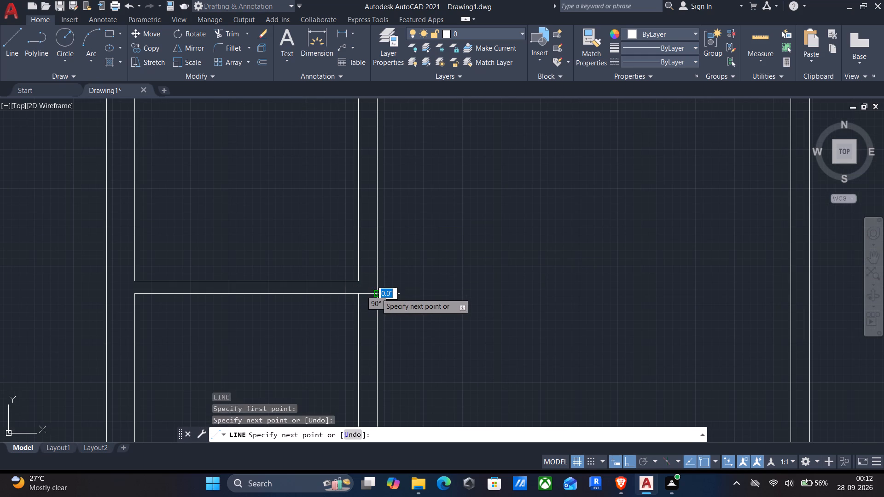
key(Return)
scroll(331, 298, up, 2)
key(Return)
click(356, 257)
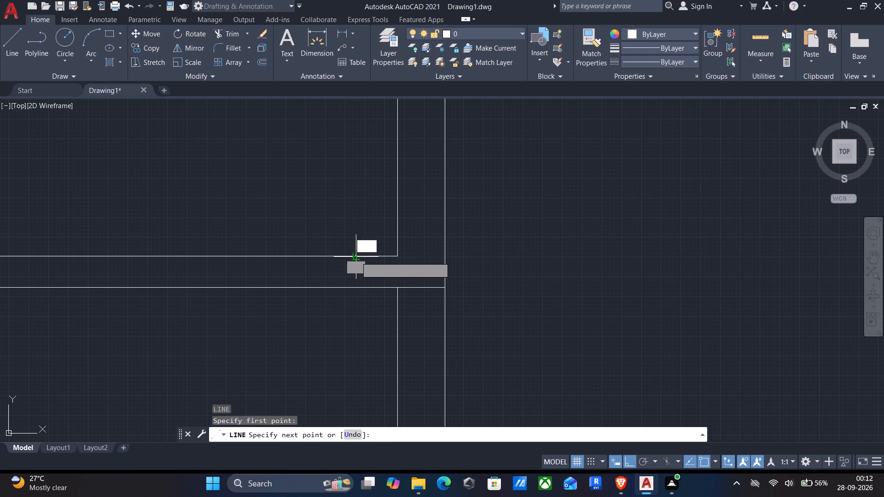
click(353, 289)
key(Return)
Offset the short line across the lower small west room's east wall 2'6" south and the one across its north wall 2'6" west.
key(o)
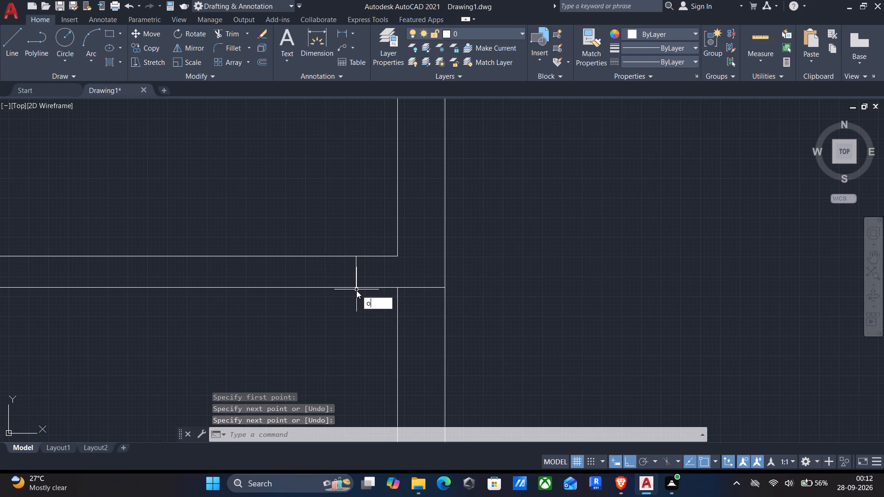
key(Return)
click(416, 287)
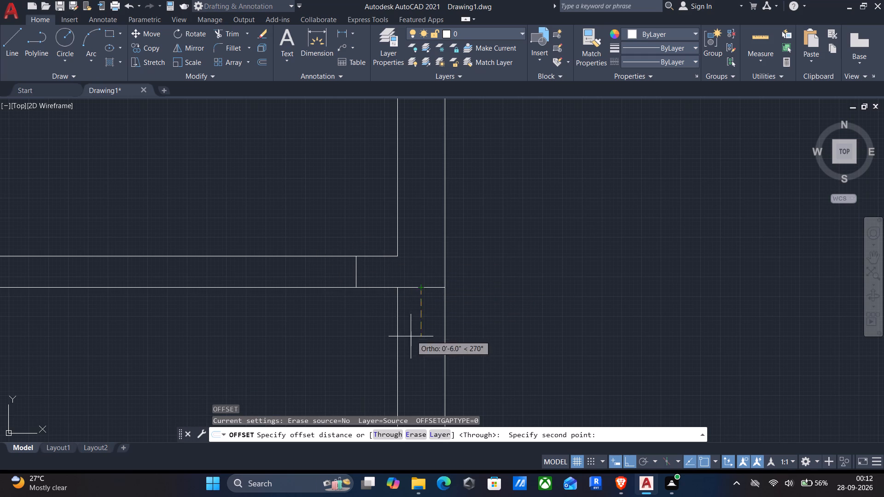
click(410, 338)
click(420, 287)
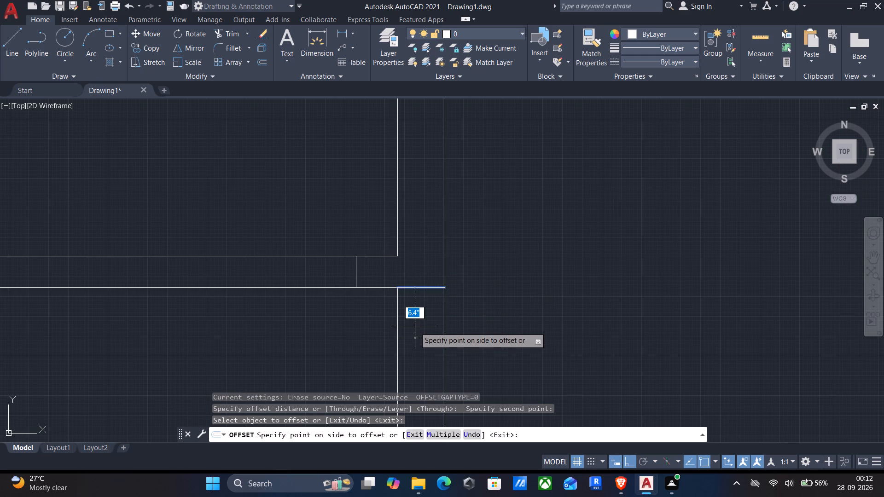
text(2'6")
key(Return)
click(355, 275)
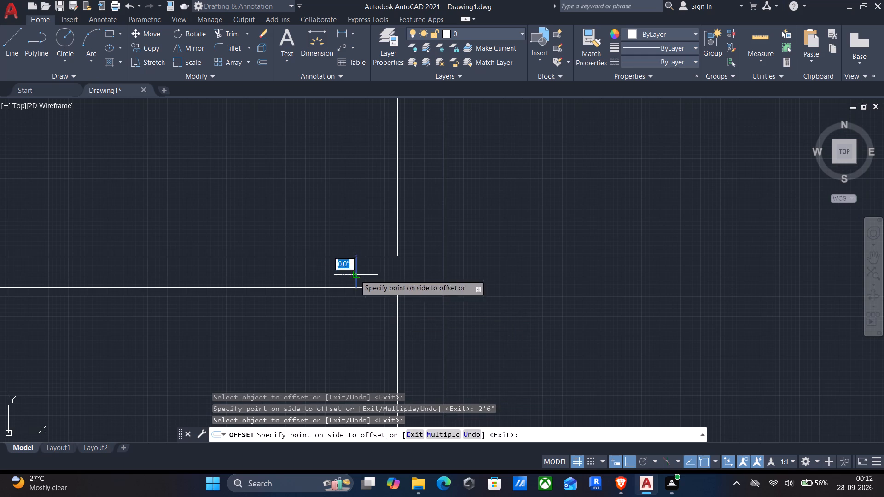
key(2)
key(apostrophe)
key(6)
key(shift+quotedbl)
key(Return)
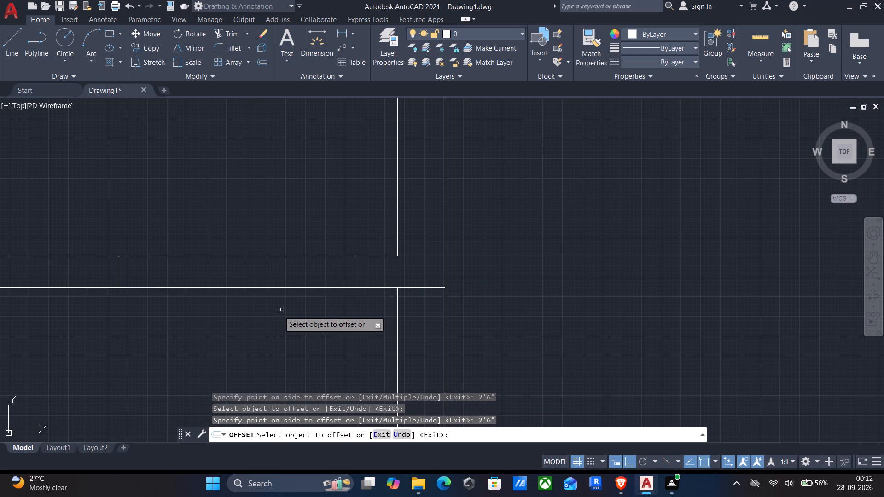
Draw a short vertical line across the north wall of the room with two inner vertical lines, aligned with the south opening's east line.
scroll(279, 322, down, 2)
middle_drag(302, 306, 393, 205)
middle_drag(371, 306, 430, 198)
scroll(430, 198, down, 2)
middle_drag(426, 262, 425, 209)
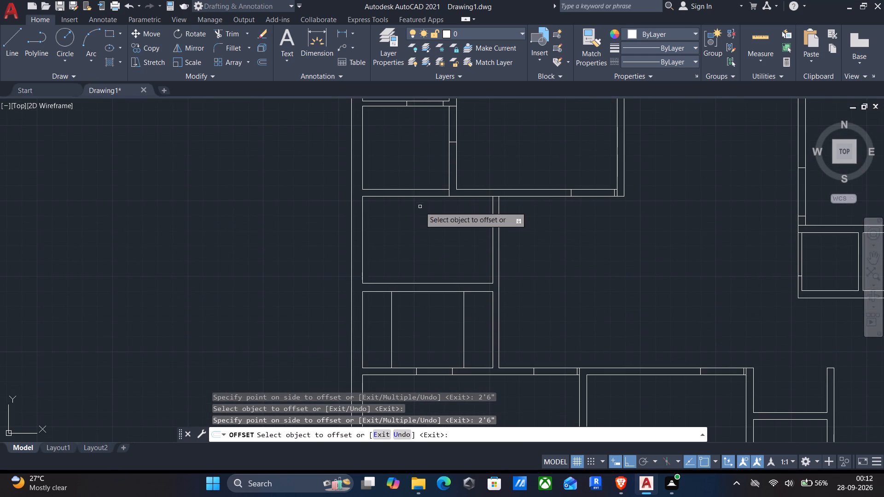
middle_drag(430, 304, 434, 289)
key(Return)
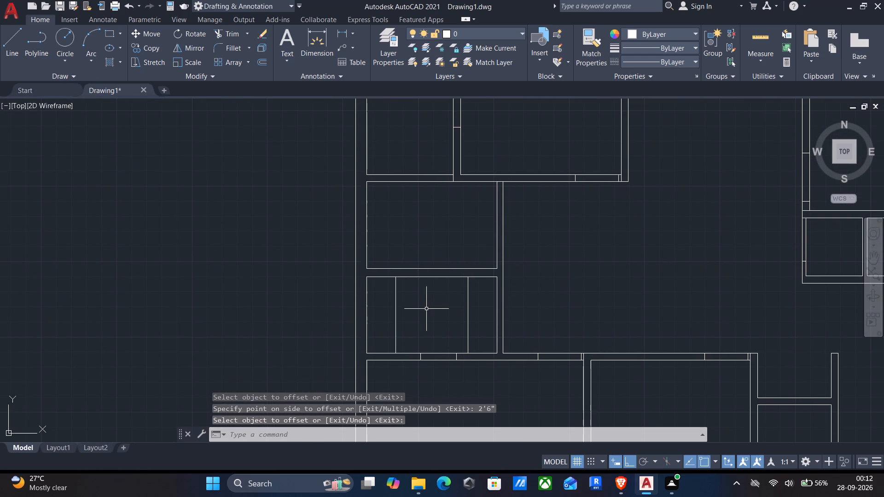
key(l)
key(Return)
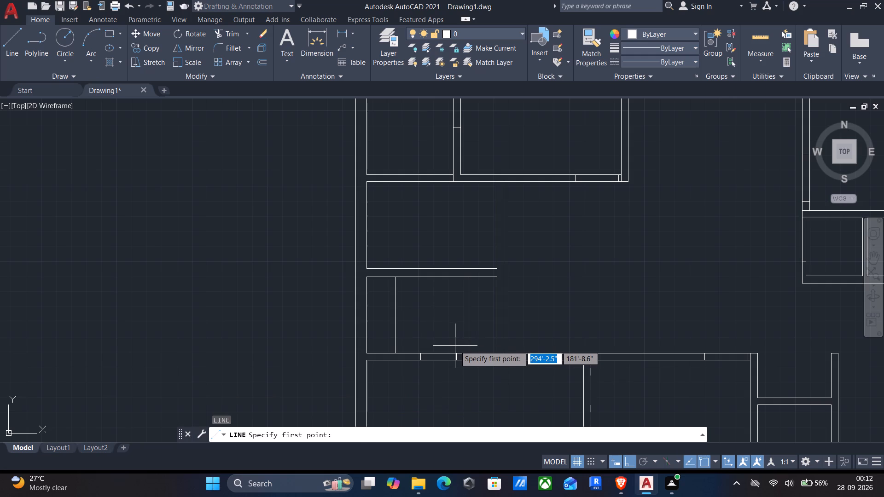
scroll(455, 346, up, 1)
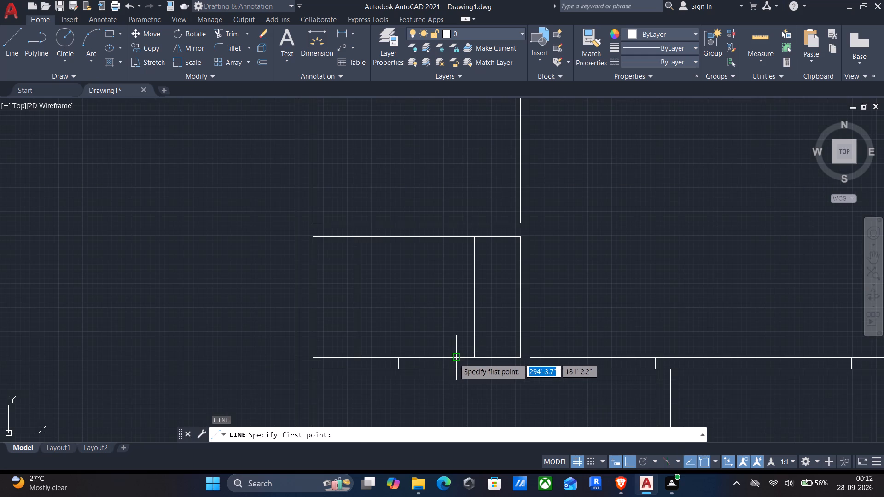
click(454, 238)
click(455, 219)
key(Return)
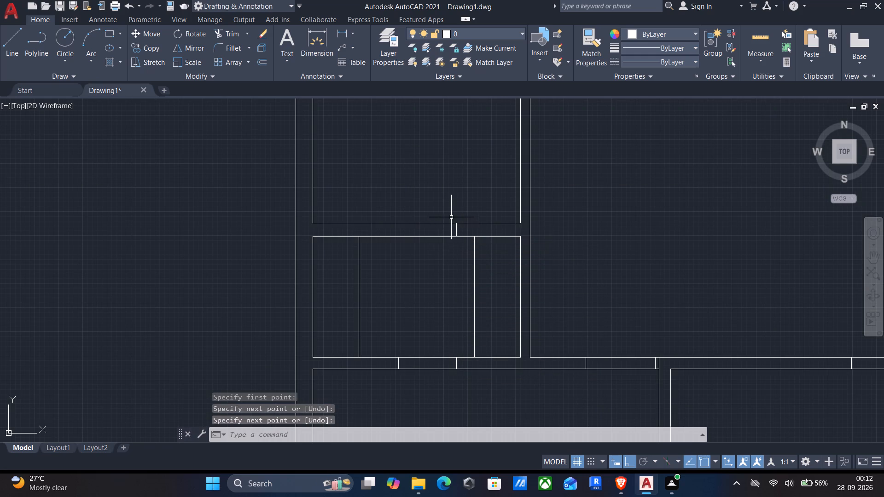
Offset the short vertical line across that room's north wall 2'6" to the west.
key(o)
key(Return)
scroll(462, 232, up, 2)
click(432, 231)
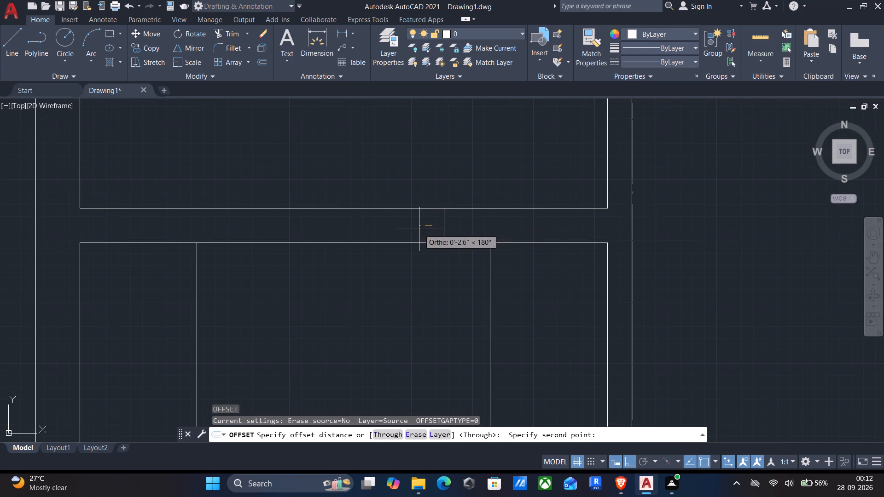
click(419, 229)
click(441, 227)
click(442, 224)
key(2)
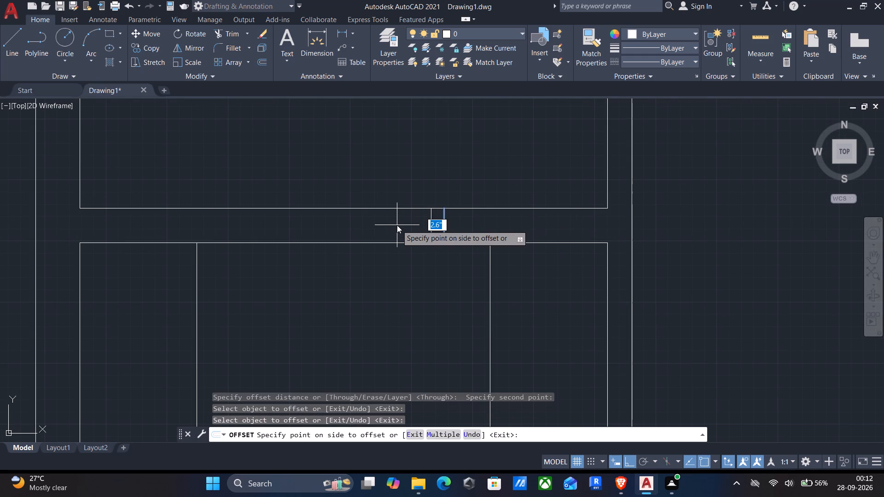
key(apostrophe)
text(6")
key(Return)
scroll(377, 258, down, 2)
middle_drag(376, 268, 448, 177)
key(Return)
Trim the wall lines between the short lines to open doorways in the north and south walls of the room with two inner vertical lines.
middle_drag(414, 261, 459, 226)
scroll(460, 225, down, 1)
text(tr)
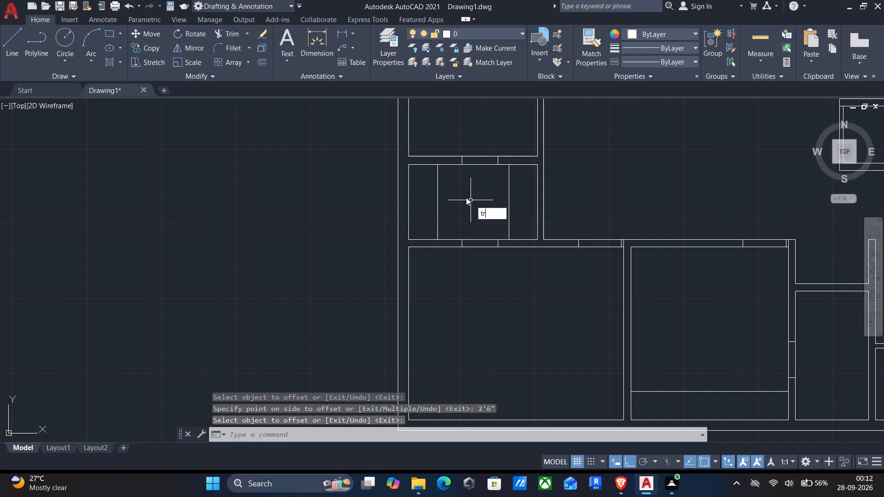
key(Return)
drag(475, 148, 478, 177)
drag(474, 213, 481, 268)
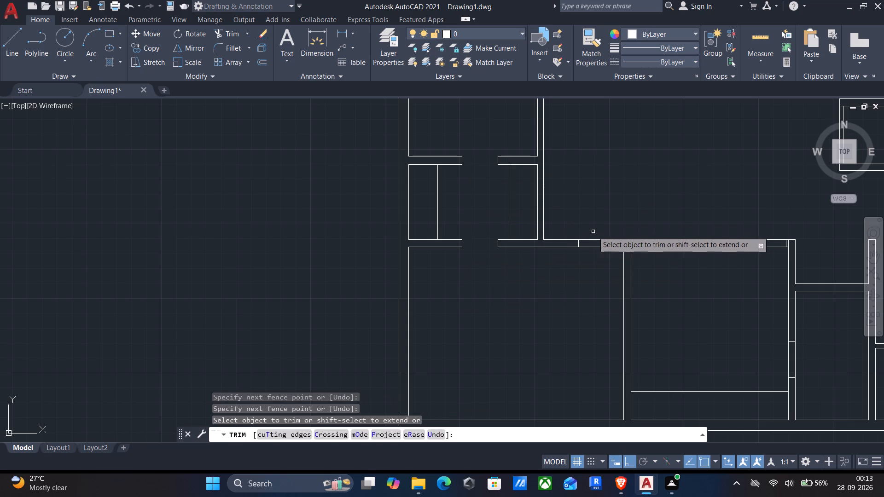
Trim the 3' door openings in the north walls of the southwest and middle southern rooms, and remove the leftover corner junction lines.
drag(597, 219, 597, 269)
scroll(612, 251, up, 3)
click(645, 225)
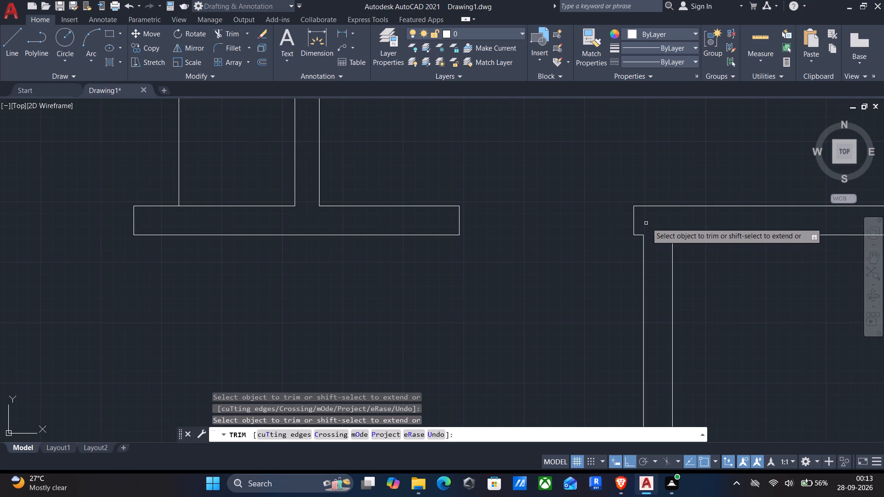
scroll(694, 235, down, 2)
middle_drag(700, 238, 469, 220)
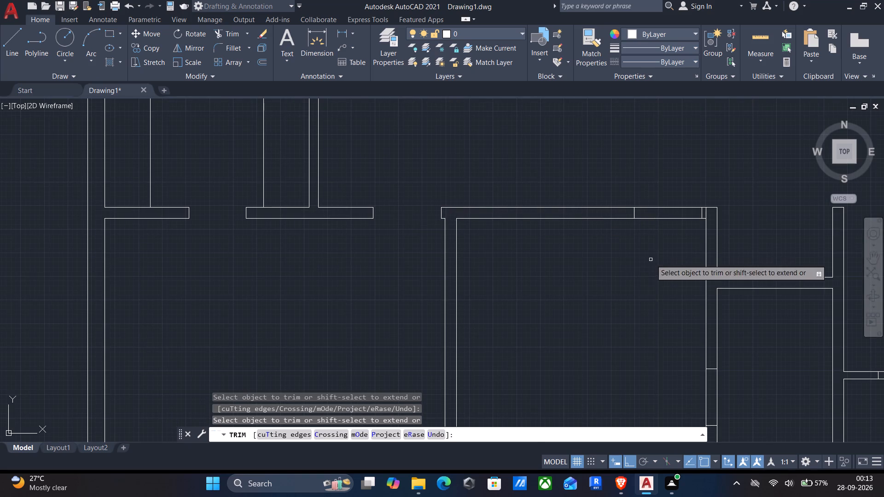
middle_drag(652, 260, 477, 245)
drag(506, 168, 514, 262)
scroll(535, 197, up, 3)
click(514, 202)
Trim the 2'6" door opening in the wall between the middle southern room and the narrow room.
middle_drag(539, 237, 474, 163)
scroll(474, 163, down, 2)
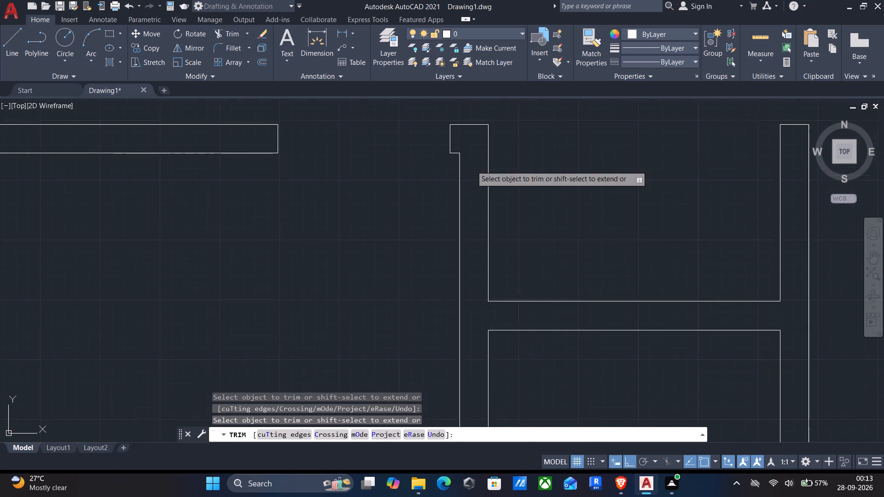
middle_drag(456, 248, 469, 124)
drag(412, 302, 540, 292)
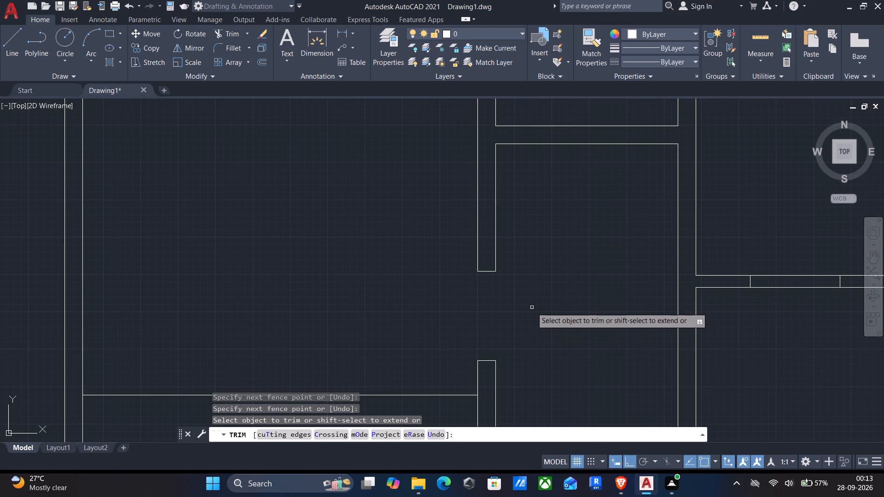
Trim the door openings in the southeast room's north wall and in the south wall of the room with the L-shaped inner line.
scroll(532, 309, down, 1)
middle_drag(532, 309, 513, 261)
middle_drag(503, 276, 433, 256)
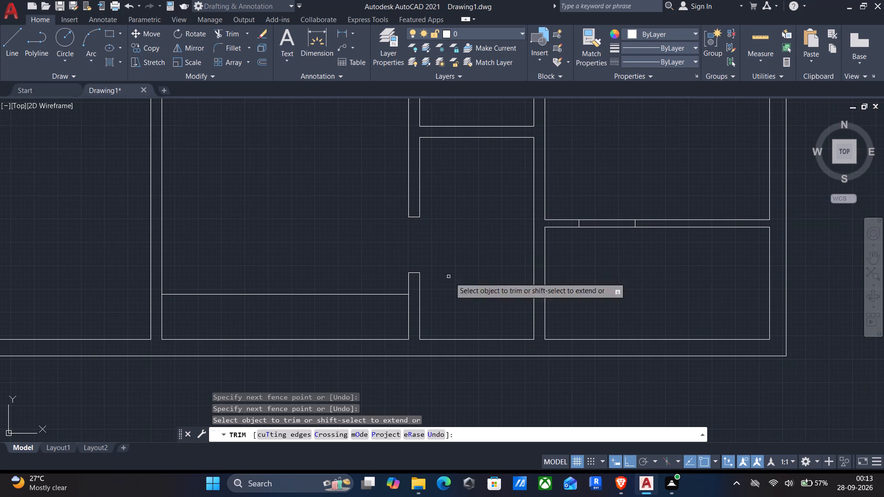
middle_drag(475, 291, 244, 162)
middle_drag(389, 156, 395, 375)
drag(378, 290, 386, 341)
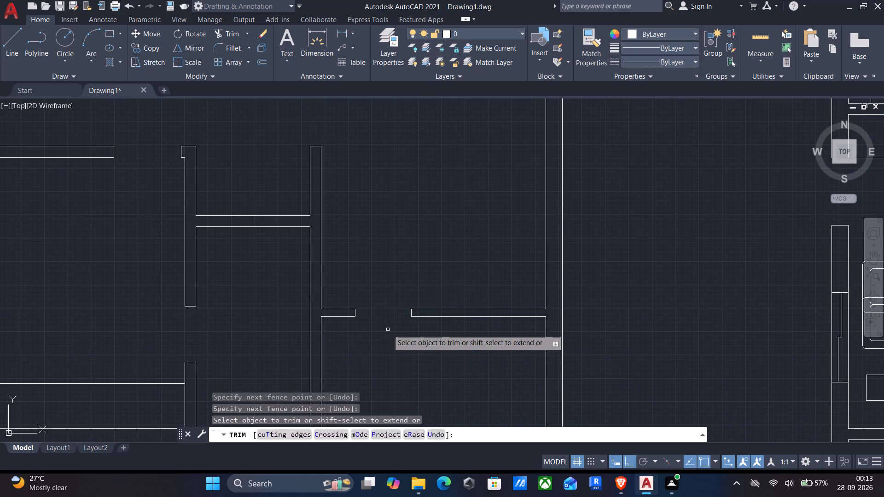
middle_drag(407, 304, 380, 440)
scroll(380, 440, down, 1)
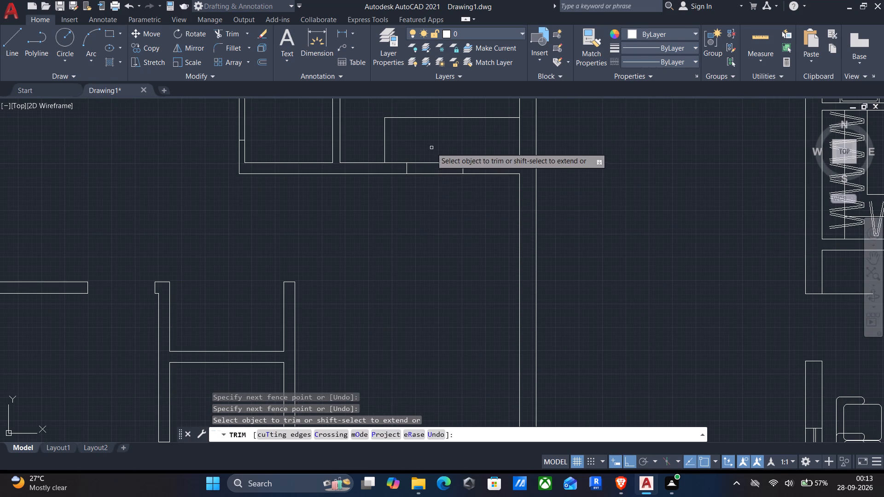
drag(433, 143, 435, 218)
middle_drag(426, 221, 458, 283)
middle_drag(455, 288, 465, 400)
scroll(465, 400, down, 1)
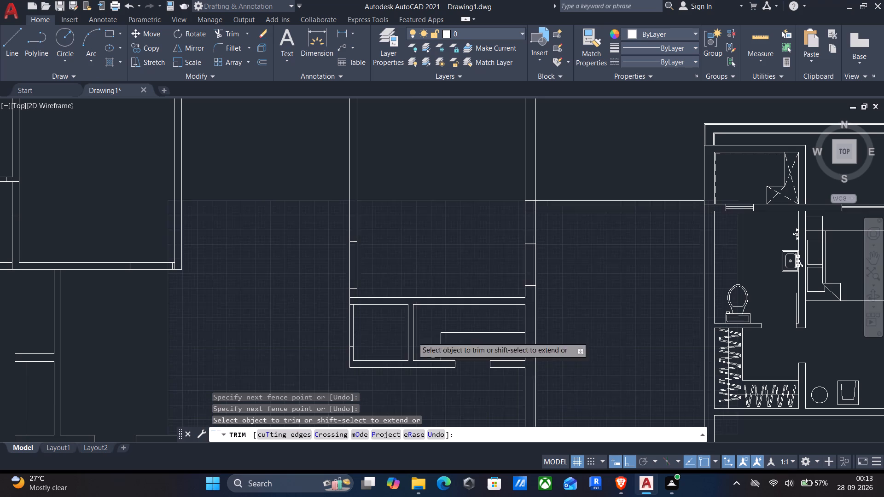
Trim the door openings in the west walls of the northeast bedroom and the small room south of it, removing the leftover wall stub between them.
drag(366, 270, 336, 280)
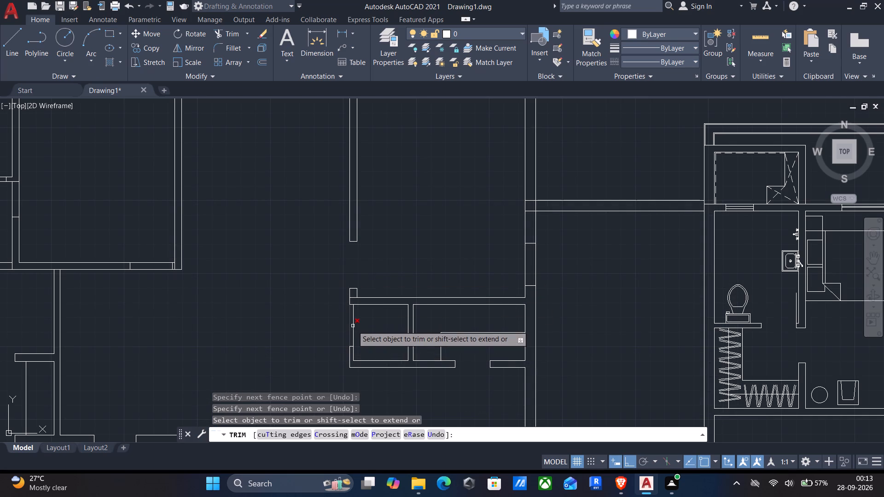
drag(365, 333, 301, 331)
scroll(351, 297, up, 3)
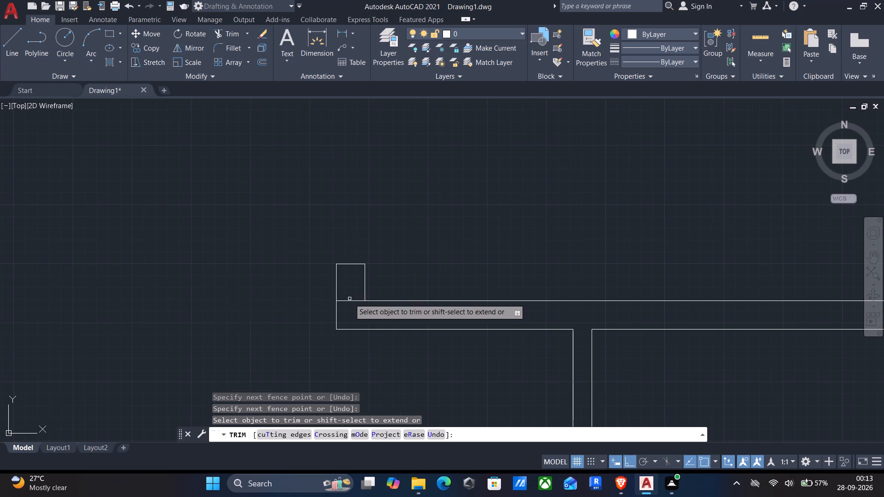
click(348, 303)
click(348, 297)
scroll(348, 297, down, 3)
middle_drag(321, 295, 372, 272)
scroll(394, 272, up, 2)
drag(426, 271, 372, 274)
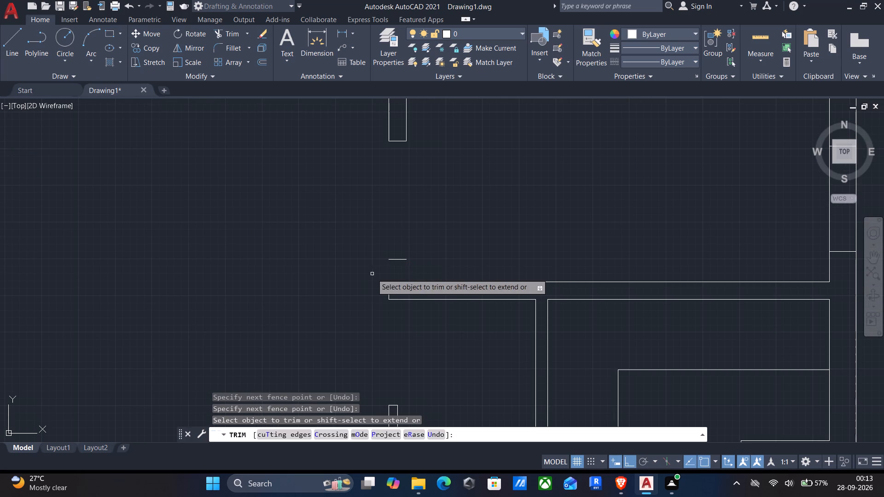
click(395, 260)
scroll(388, 270, down, 1)
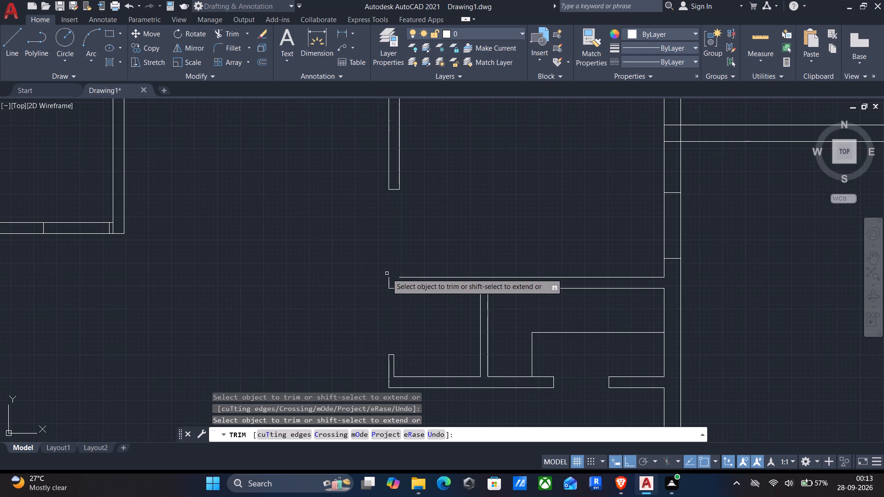
middle_drag(387, 274, 386, 298)
scroll(386, 299, down, 1)
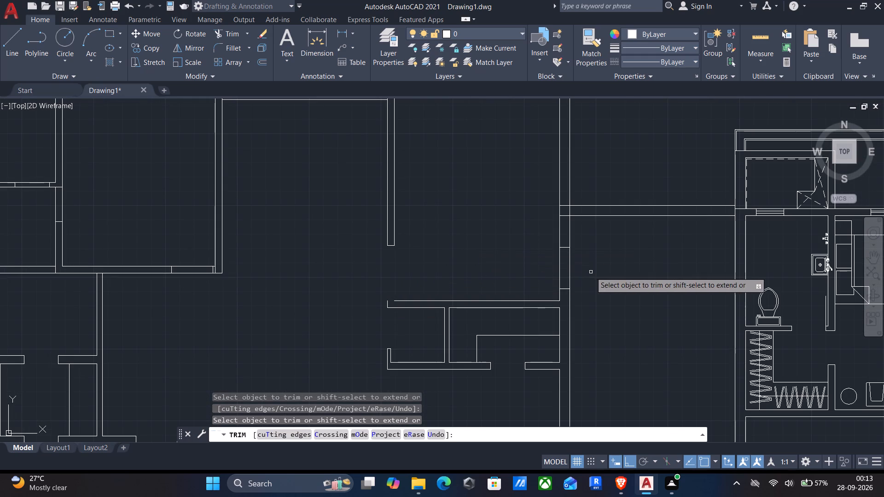
Trim the opening in the east outer wall and clear the lines crossing its junction with the connecting wall to the east.
drag(595, 278, 563, 277)
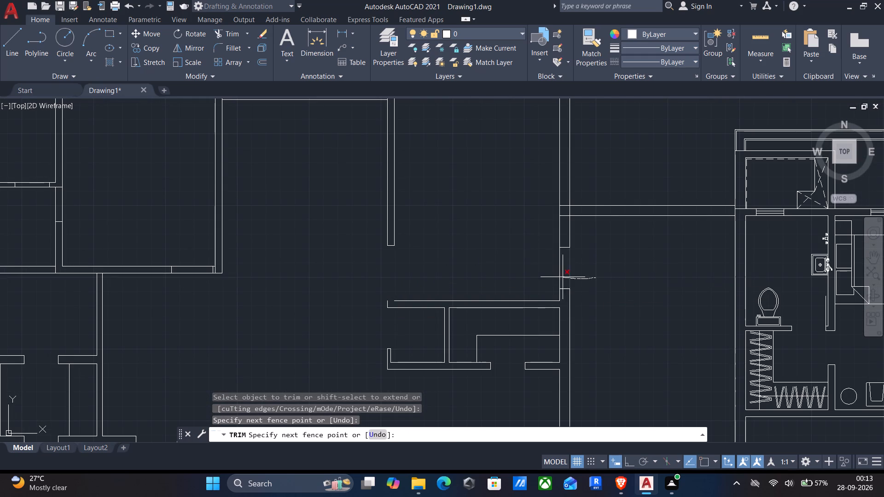
drag(563, 277, 556, 277)
scroll(569, 217, up, 3)
drag(547, 160, 536, 243)
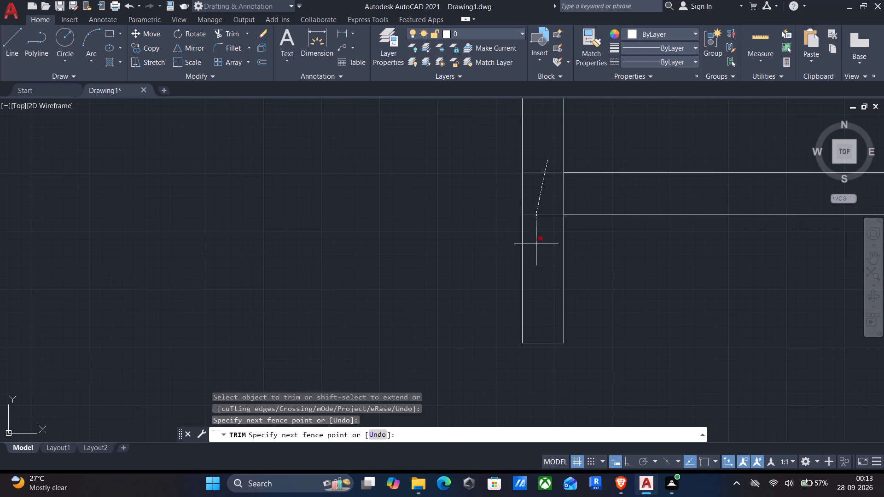
drag(536, 243, 538, 254)
drag(550, 192, 593, 191)
scroll(593, 198, down, 2)
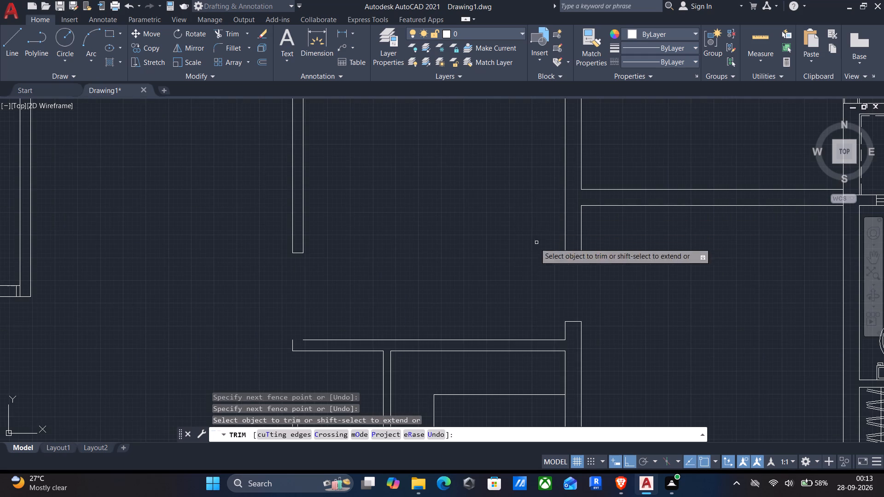
middle_drag(513, 253, 562, 235)
scroll(385, 249, down, 2)
middle_drag(380, 261, 477, 247)
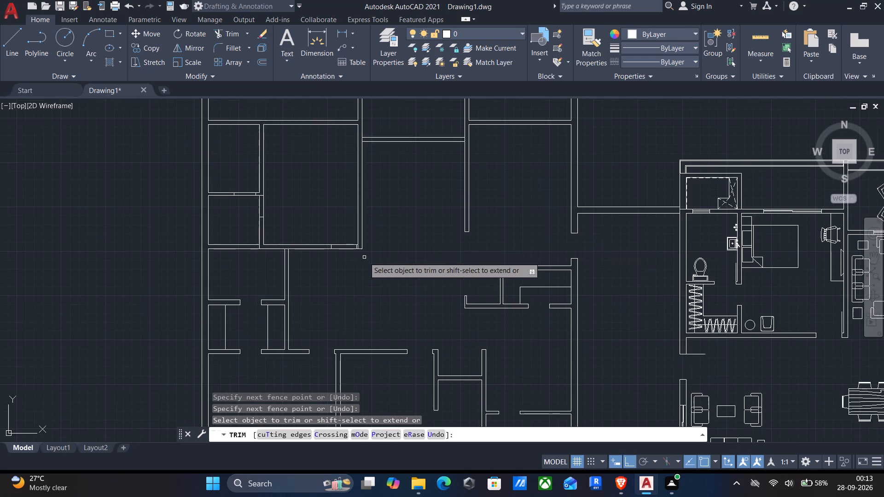
Trim the three door openings around the small western room and northwest bedroom, and remove the leftover junction line at the bedroom's southeast corner.
scroll(337, 262, up, 2)
scroll(337, 258, down, 2)
middle_drag(337, 258, 450, 305)
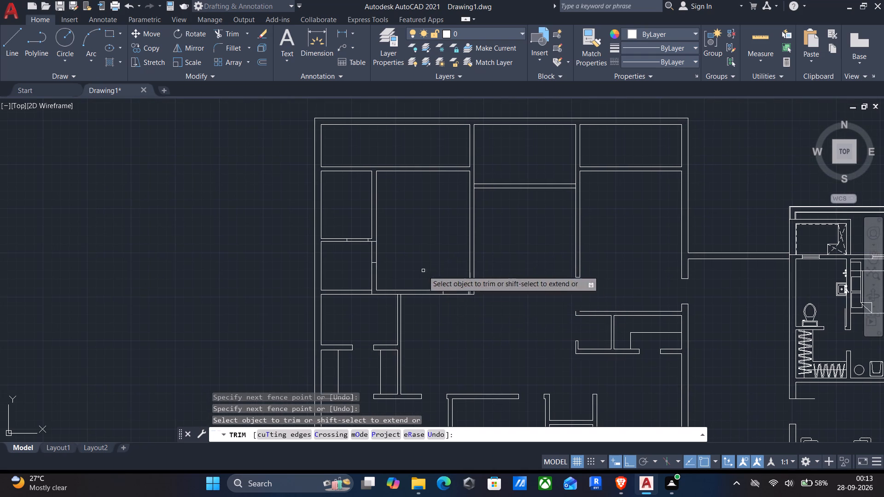
scroll(352, 235, up, 2)
drag(355, 223, 358, 301)
click(367, 289)
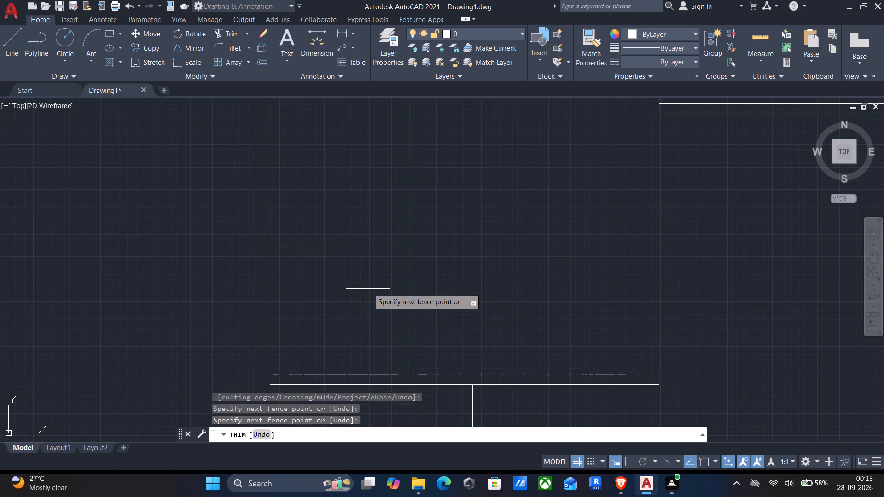
click(448, 290)
drag(621, 404, 611, 338)
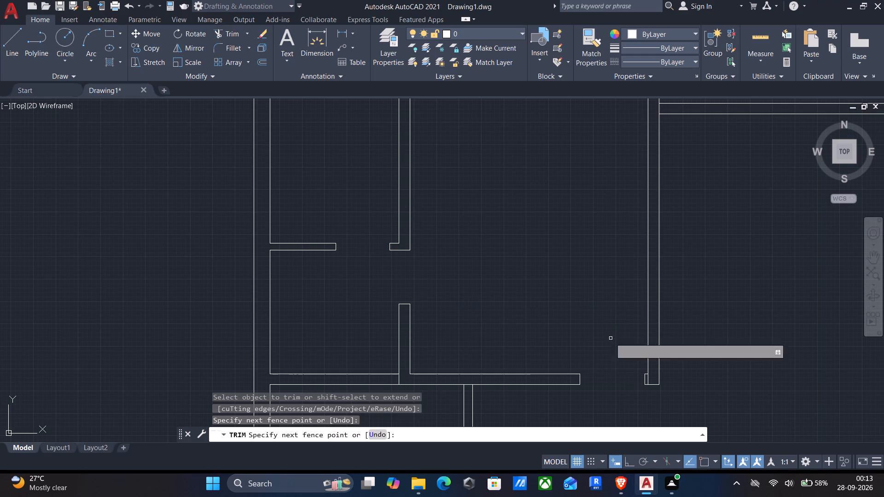
scroll(647, 382, up, 2)
click(643, 376)
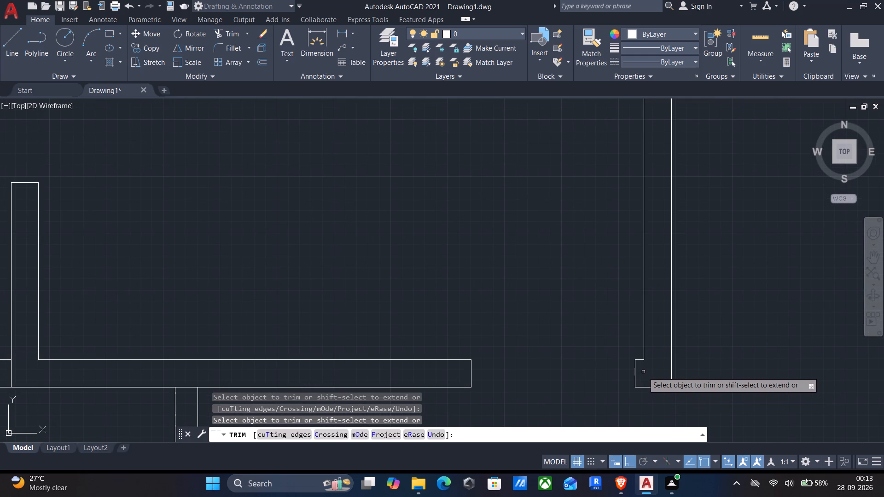
scroll(644, 374, down, 1)
middle_drag(648, 374, 633, 278)
scroll(632, 276, down, 2)
middle_drag(668, 342, 624, 270)
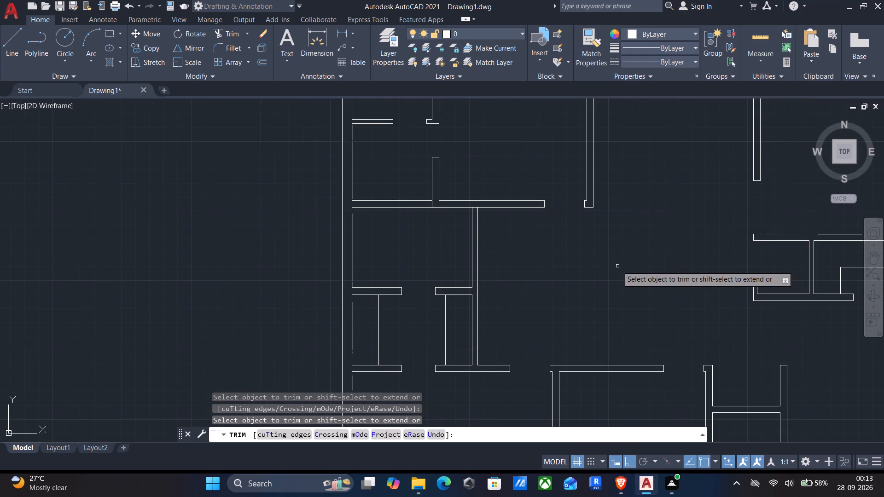
Extend the upper north wall line of the small eastern room west to its corner.
key(Escape)
key(e)
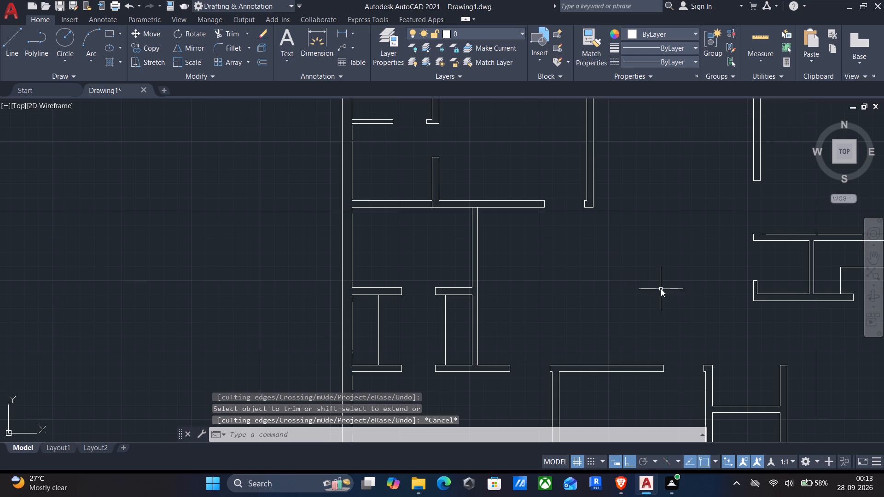
key(x)
key(Return)
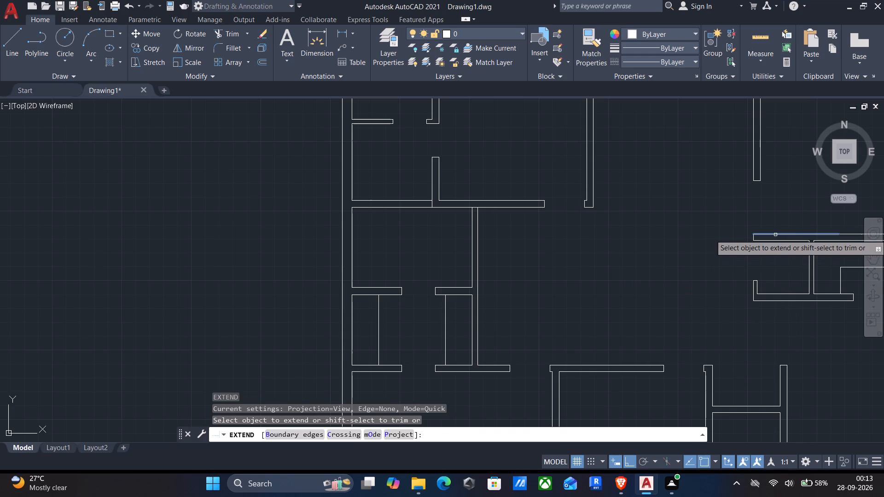
click(775, 235)
scroll(689, 248, down, 2)
middle_drag(675, 260, 570, 253)
key(Escape)
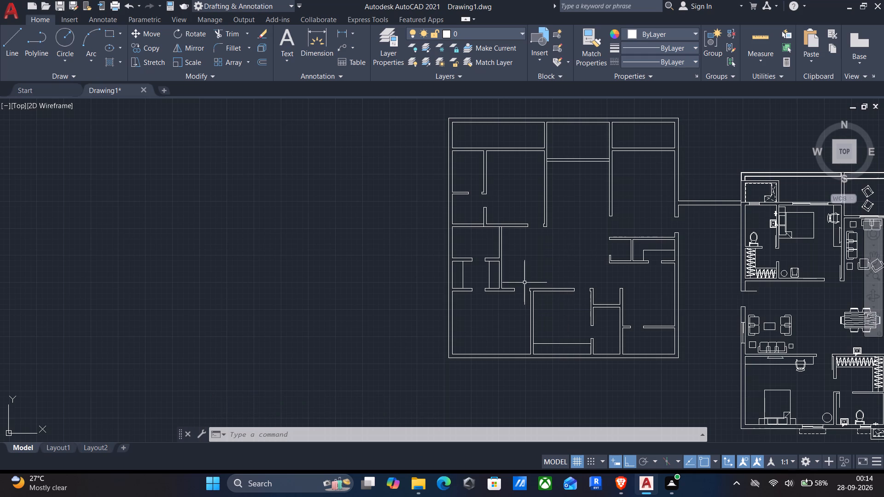
Offset the small western room's inner west wall line 2' east and its south wall line 2' north.
middle_drag(524, 291, 559, 359)
key(o)
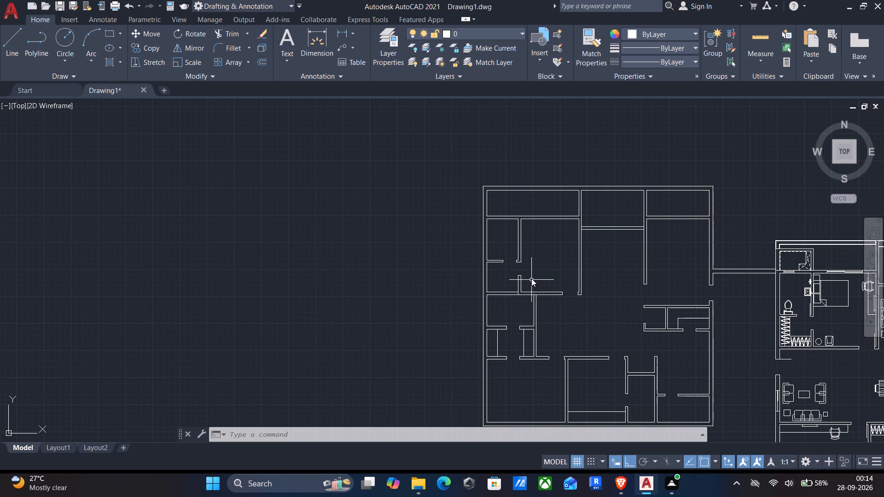
key(Return)
scroll(481, 273, up, 2)
drag(501, 272, 508, 274)
click(518, 275)
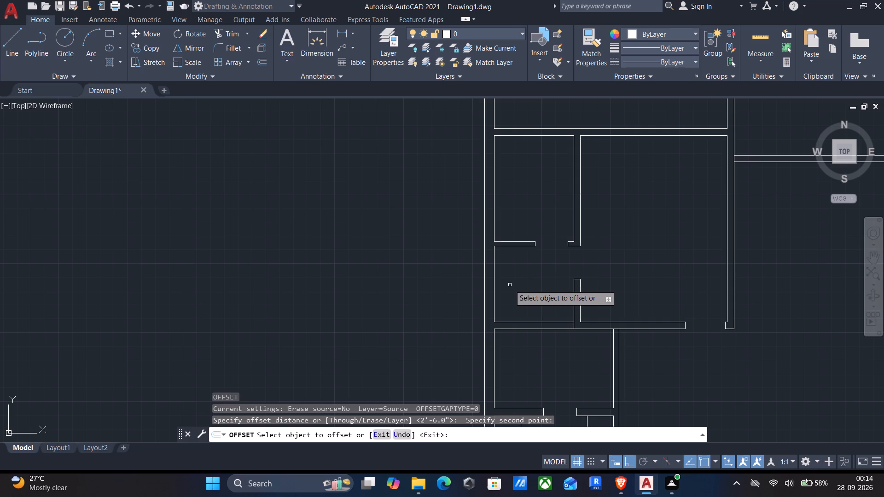
click(495, 304)
key(2)
key(apostrophe)
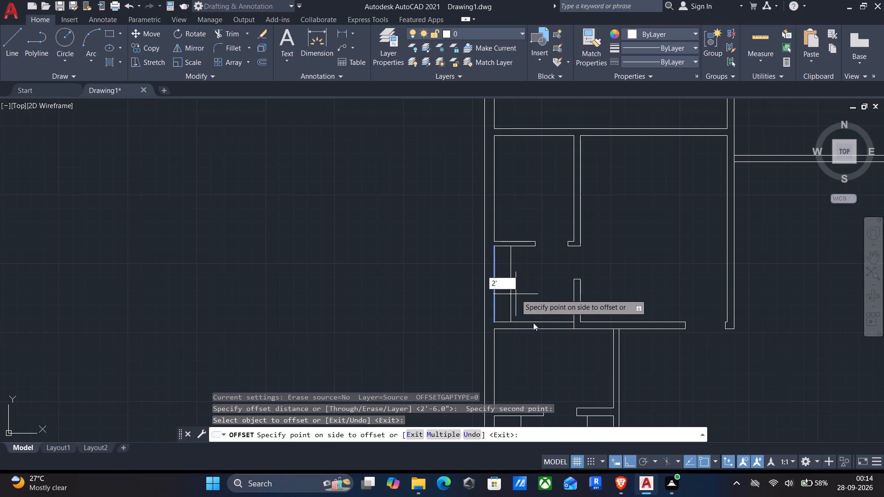
key(Return)
click(532, 322)
text(2')
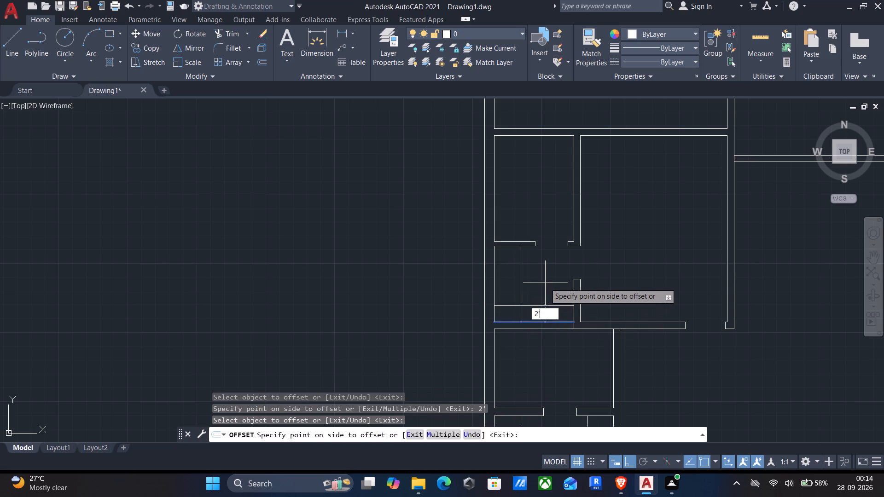
key(Return)
Offset the outer east wall line of the rooms south of the northwest bedroom 1' to the east.
middle_drag(537, 311, 560, 260)
scroll(564, 355, down, 2)
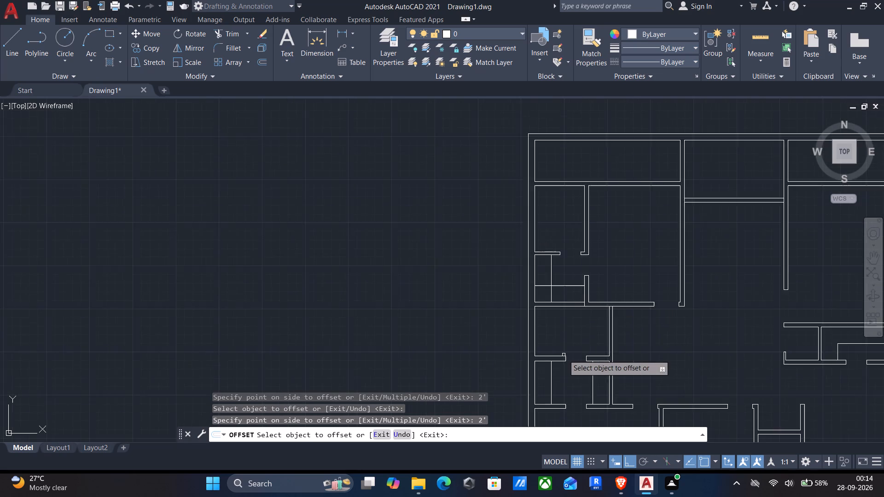
middle_drag(564, 355, 582, 247)
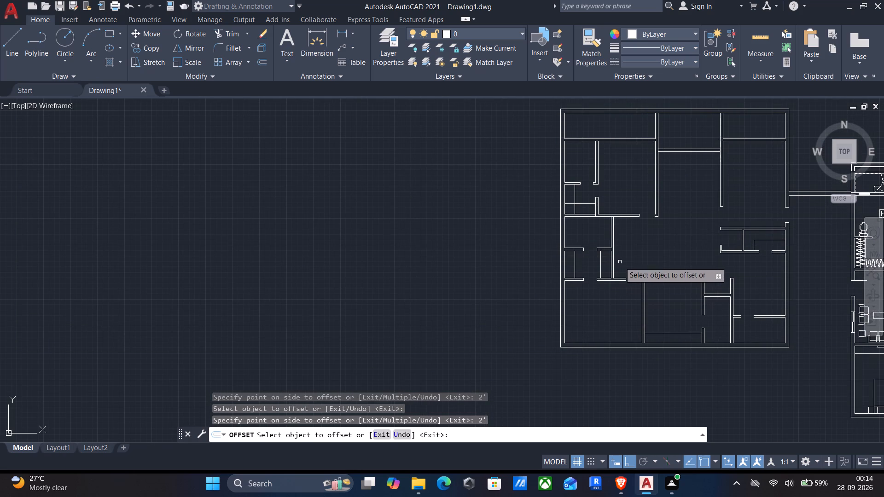
click(614, 265)
key(1)
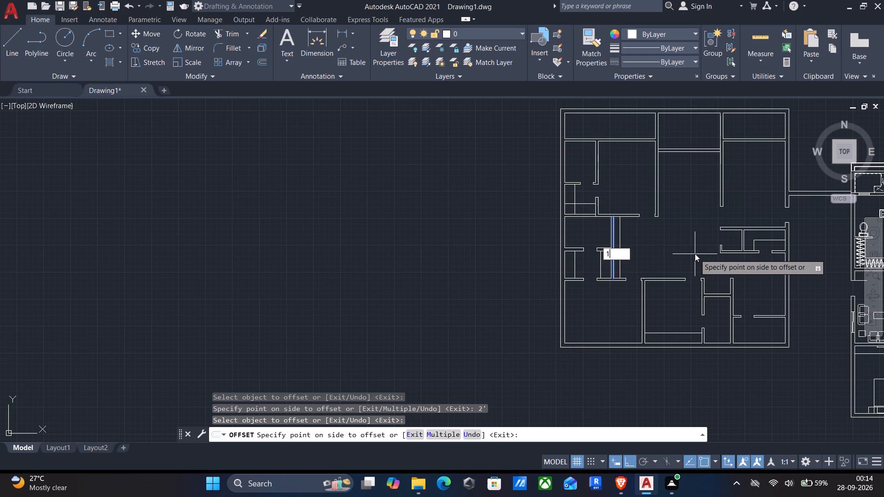
key(apostrophe)
key(Return)
Offset the upper line of the southeast room's north wall, east of its door opening, 2' to the north.
middle_drag(697, 287, 667, 253)
middle_drag(657, 295, 637, 239)
middle_drag(667, 301, 600, 184)
middle_drag(580, 200, 549, 305)
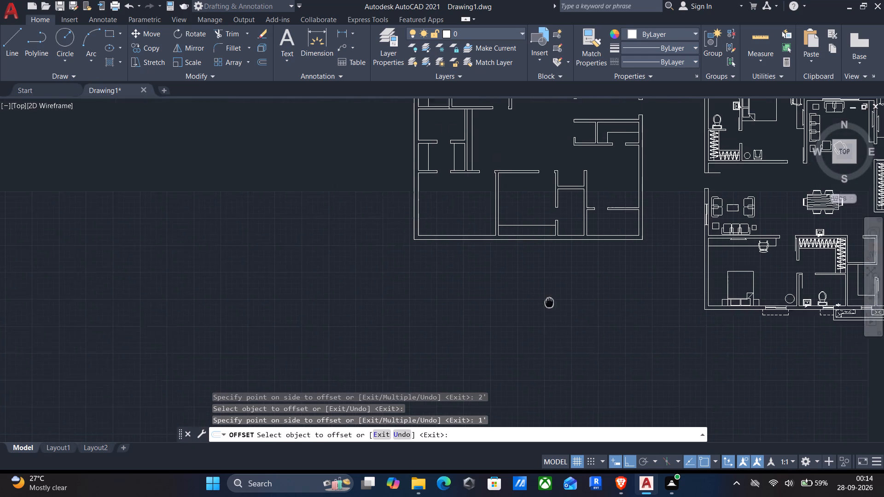
middle_drag(549, 305, 549, 317)
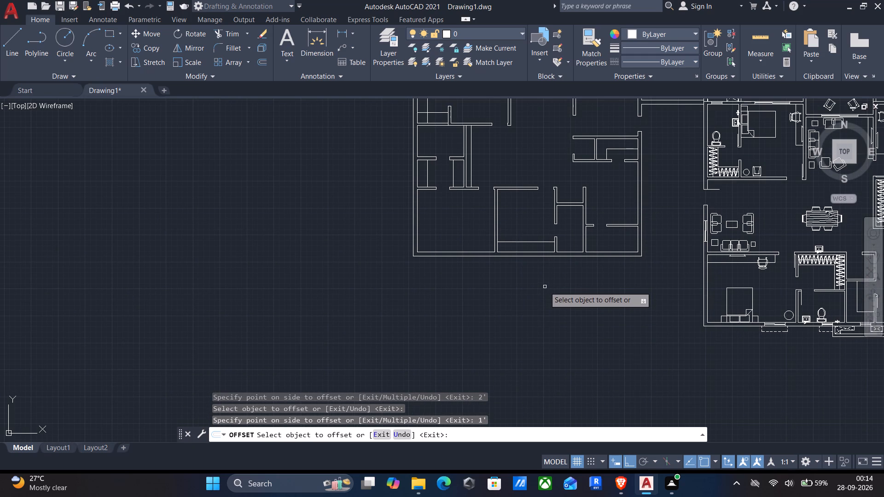
middle_drag(550, 295, 548, 333)
drag(620, 263, 621, 250)
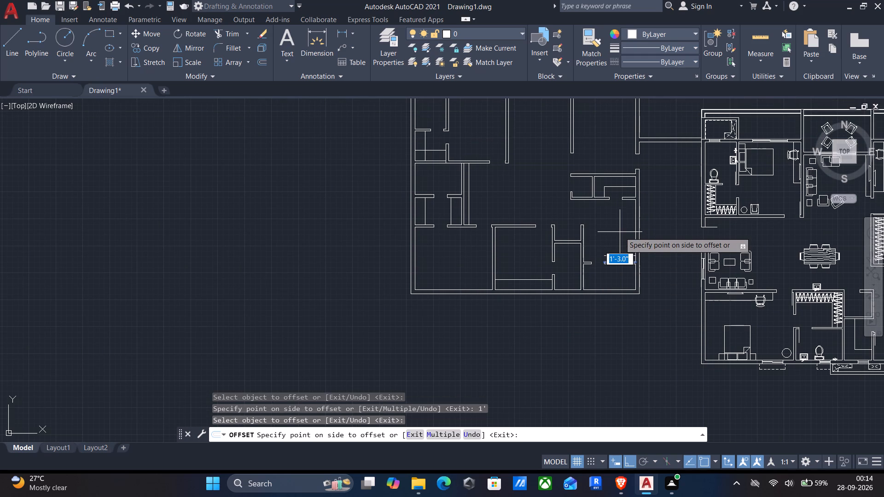
key(2)
key(apostrophe)
key(Return)
scroll(622, 232, up, 2)
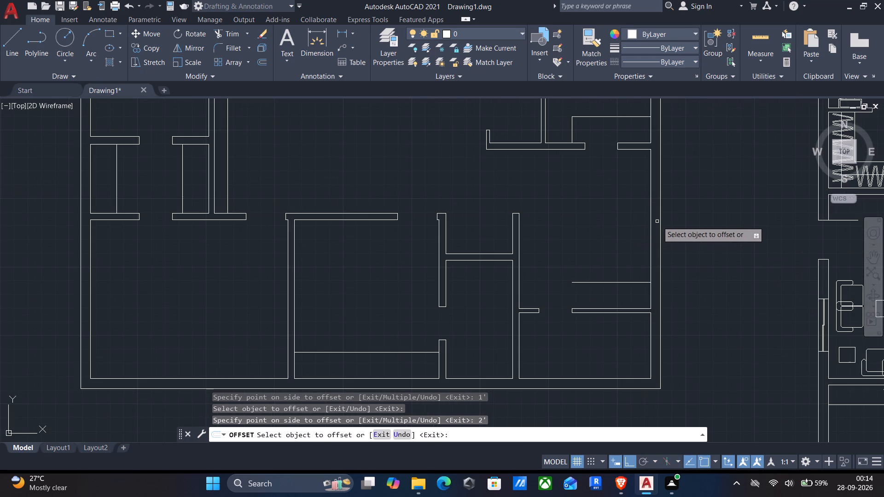
Offset the inner east outer wall line north of the southeast room 2' to the west.
click(651, 231)
key(2)
key(apostrophe)
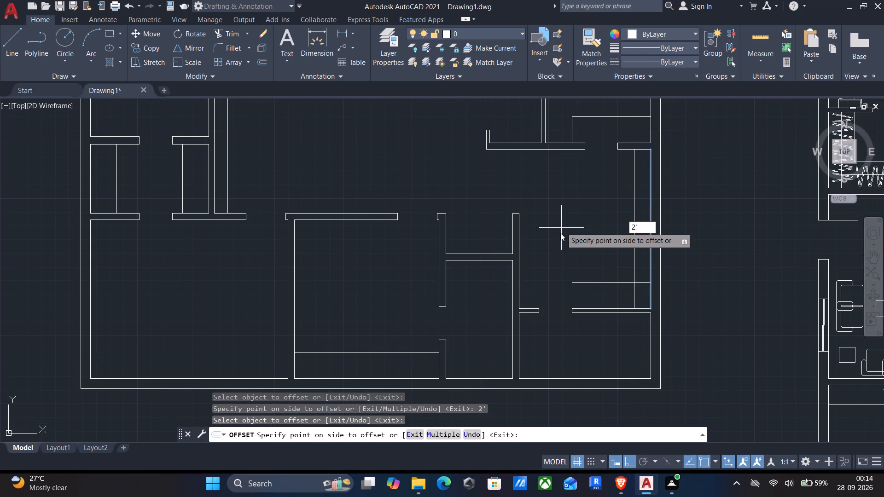
key(Return)
scroll(559, 233, down, 2)
middle_drag(553, 254, 553, 311)
scroll(553, 313, down, 1)
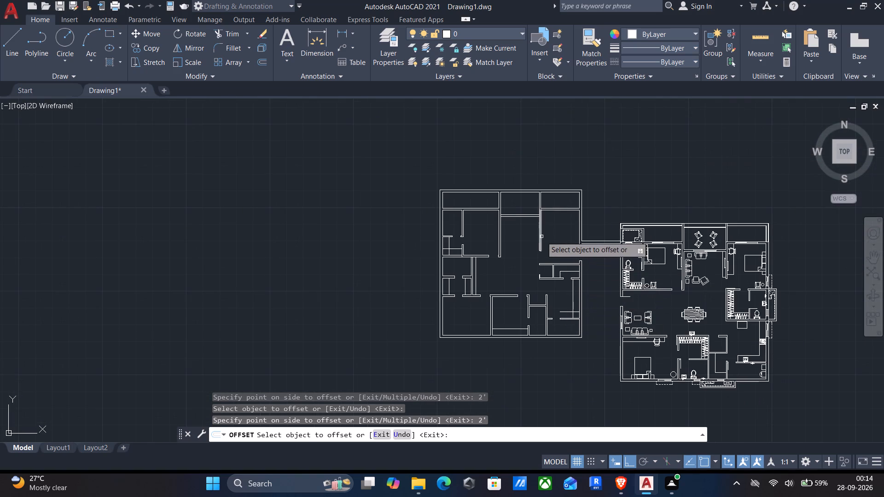
scroll(538, 240, up, 2)
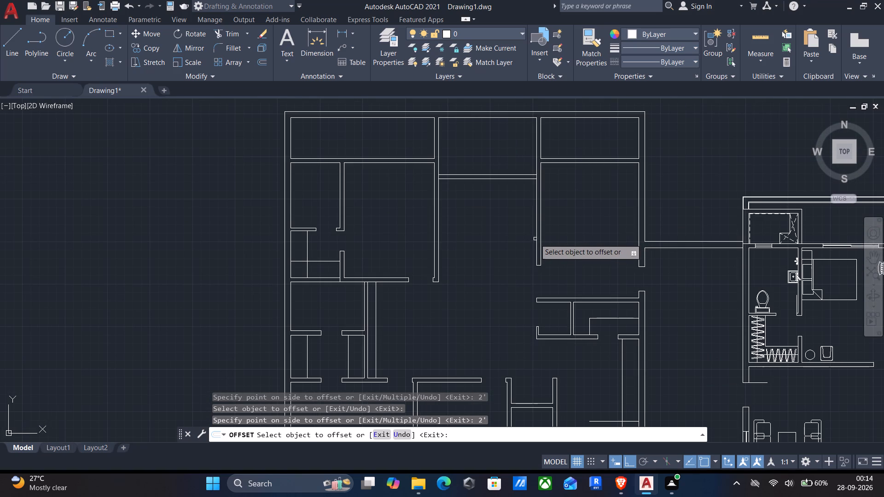
Offset the west line of the wall between the central hall and the northeast room 2' to the west.
click(536, 236)
text(2')
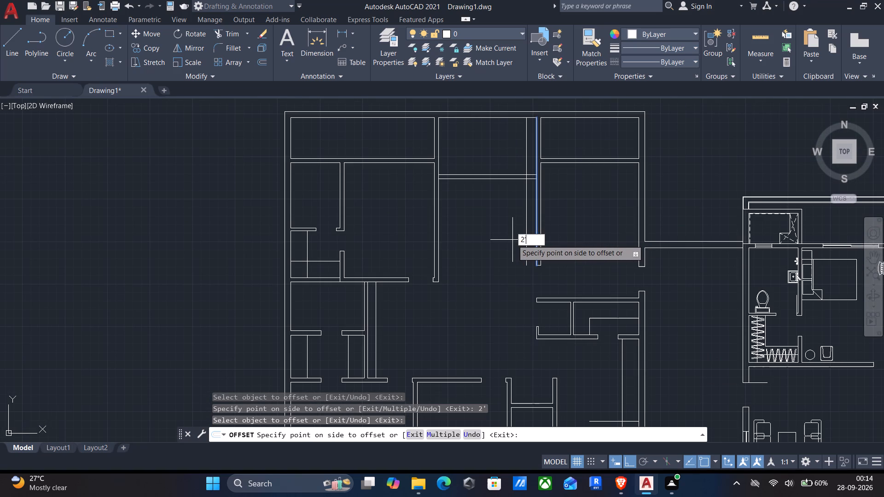
key(Return)
scroll(509, 249, down, 1)
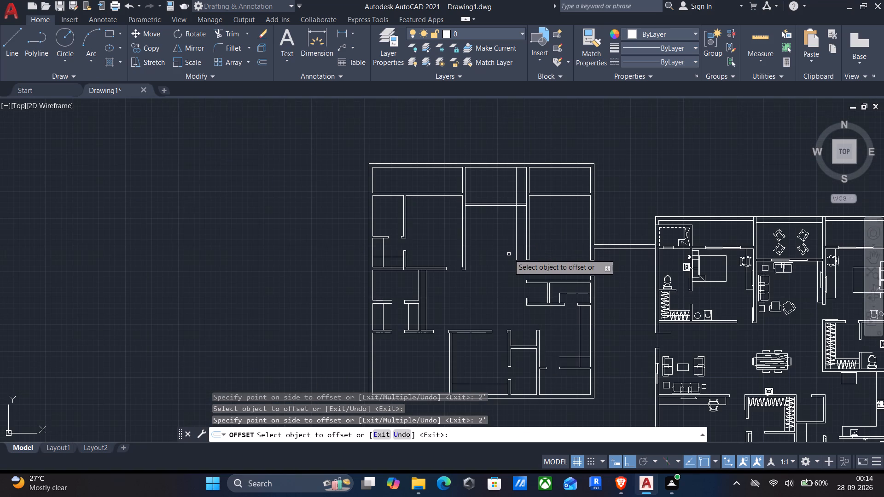
key(Return)
Trim the part of the new offset line that runs north through the central hall's horizontal wall.
key(t)
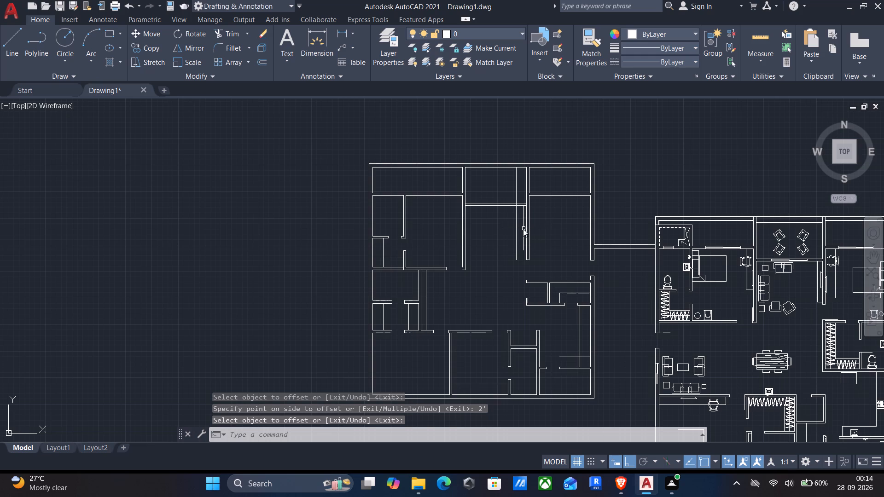
key(r)
key(Return)
scroll(517, 211, up, 3)
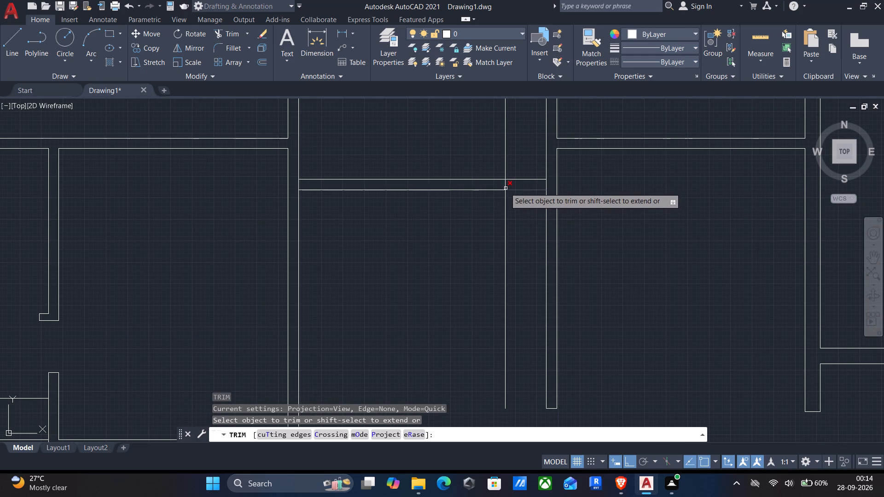
click(505, 186)
drag(508, 150, 489, 149)
scroll(470, 169, down, 2)
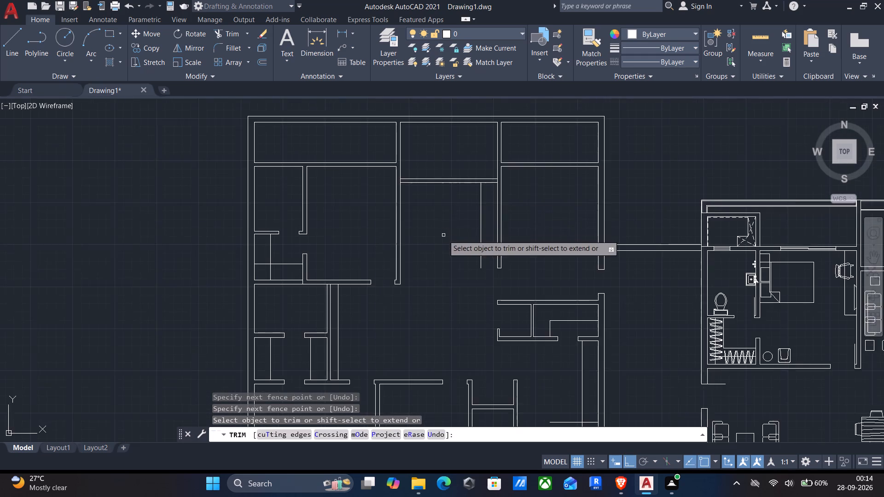
middle_drag(443, 236, 475, 225)
middle_drag(485, 244, 536, 194)
scroll(536, 194, down, 1)
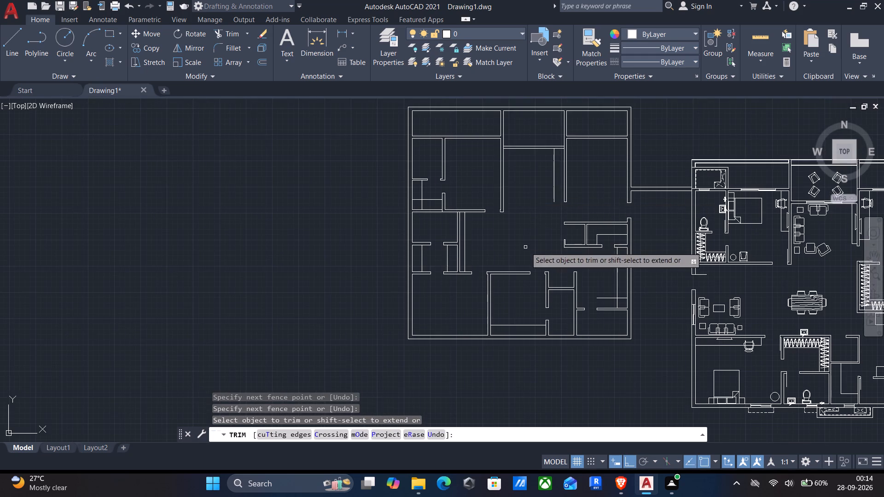
middle_drag(526, 246, 539, 216)
key(Return)
Draw a short horizontal line joining the offset line to the hall's east wall near their southern ends.
scroll(564, 163, up, 1)
key(l)
key(Return)
scroll(563, 170, up, 3)
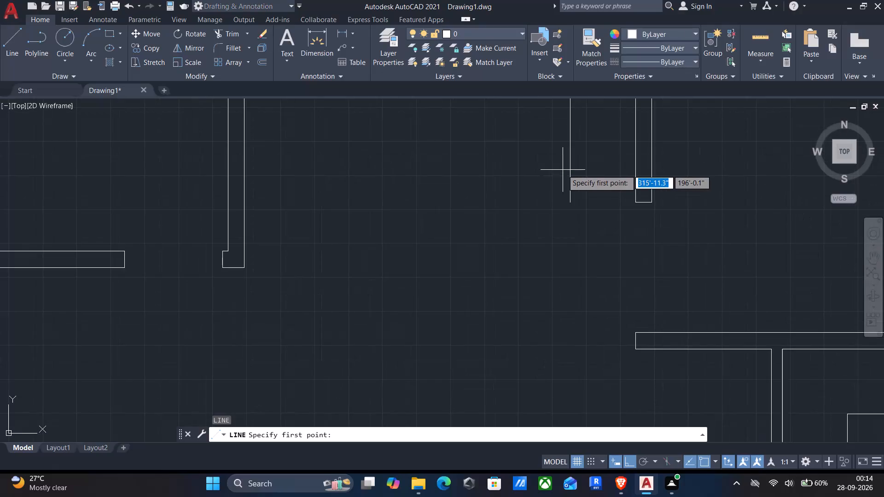
click(568, 183)
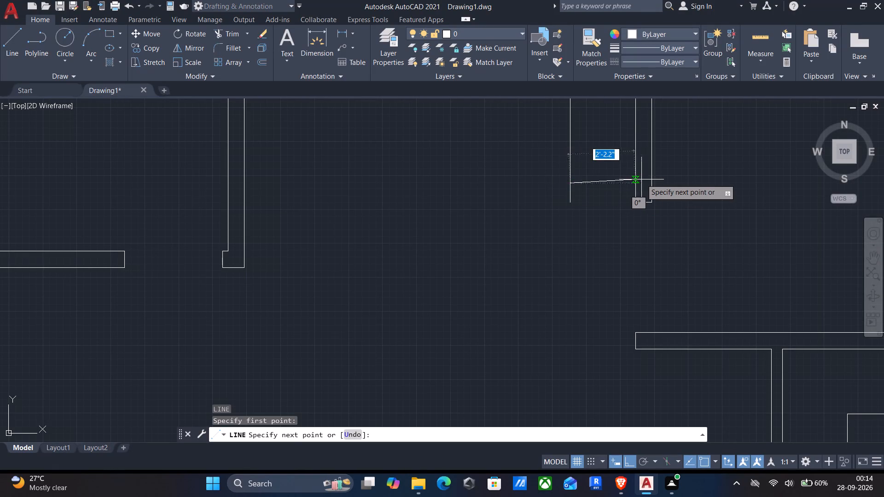
click(637, 183)
key(Return)
Trim the end of the offset line that extends south of the short closing line.
key(t)
key(r)
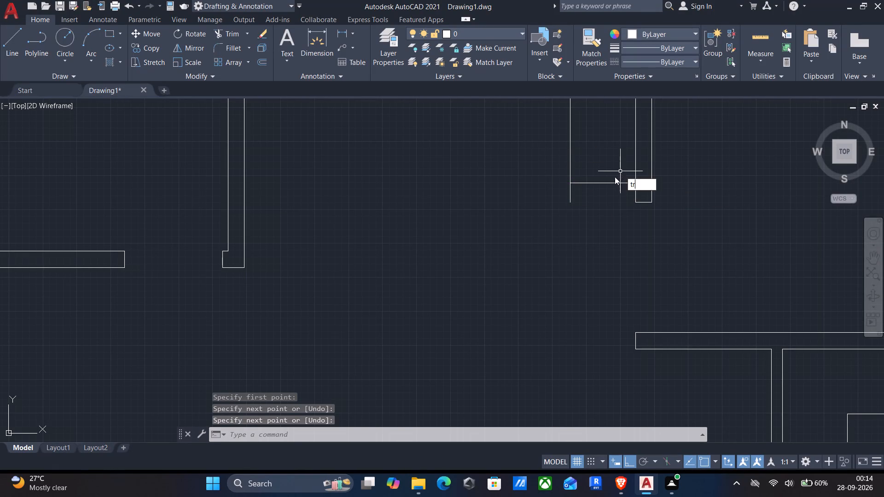
key(Return)
scroll(593, 201, up, 2)
drag(590, 196, 458, 181)
scroll(455, 186, down, 4)
Trim the crossing counter lines in the southeast room into a clean inner corner.
middle_drag(463, 245, 520, 163)
middle_drag(500, 231, 508, 200)
scroll(699, 335, up, 2)
drag(701, 310, 662, 370)
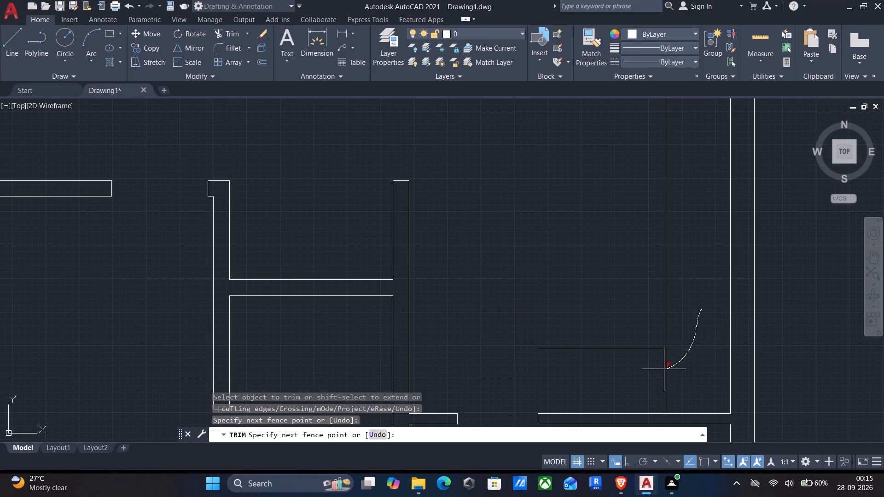
drag(662, 370, 643, 372)
key(Return)
Draw a vertical line closing the west end of the southeast room's counter, from the wall up to the counter edge.
key(l)
key(Return)
middle_drag(622, 381, 663, 273)
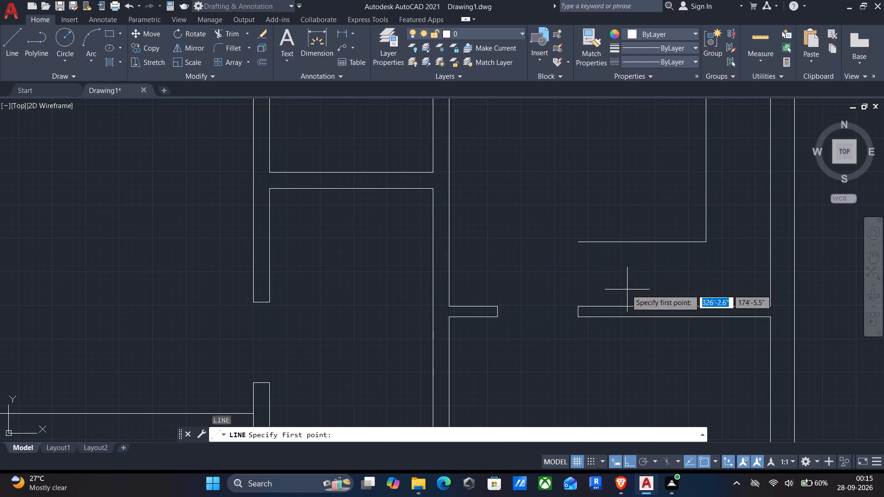
click(587, 305)
click(591, 243)
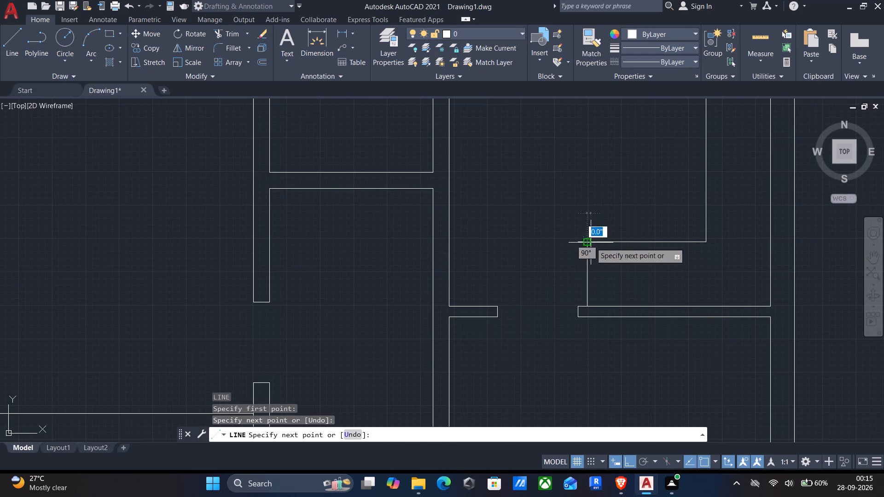
key(Return)
Trim the counter edge's overhang west of the new closing line in the southeast room.
key(t)
key(r)
key(Return)
scroll(582, 255, up, 2)
drag(580, 250, 579, 251)
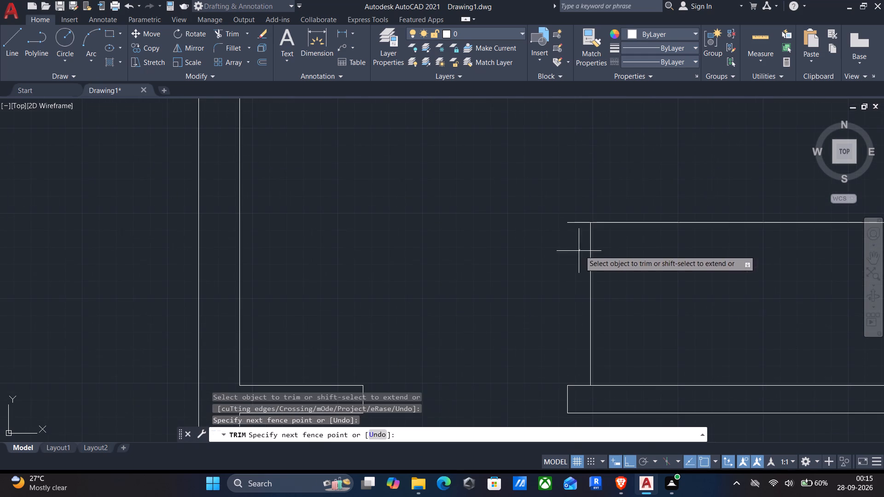
drag(579, 251, 578, 197)
scroll(571, 210, down, 3)
middle_drag(563, 247, 604, 176)
scroll(604, 175, down, 1)
middle_drag(545, 296, 587, 279)
key(Return)
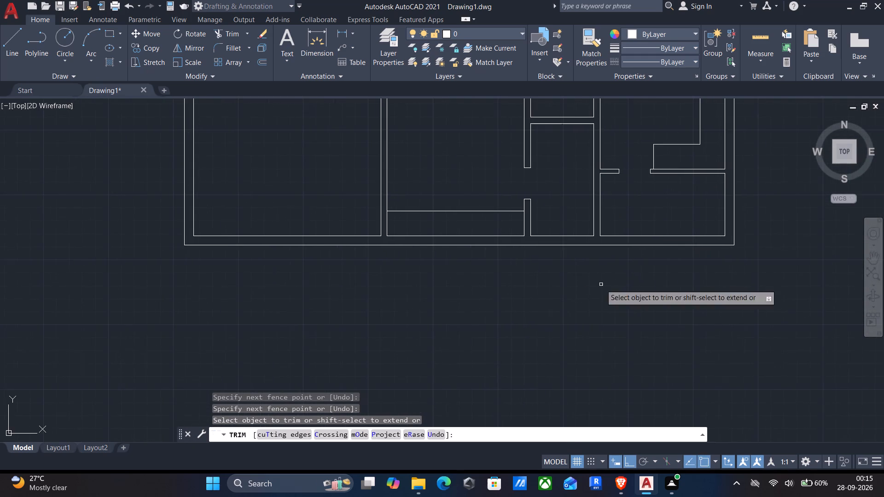
Trim the crossing 2' offset lines in the small western room to form an L-shaped wardrobe outline.
scroll(580, 288, down, 3)
middle_drag(578, 292, 623, 308)
scroll(534, 211, up, 3)
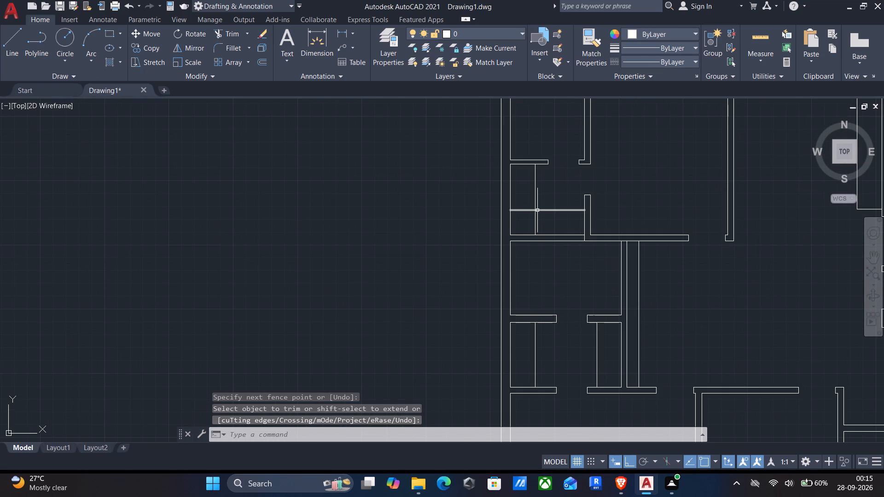
key(t)
key(r)
scroll(536, 211, up, 3)
key(Return)
drag(501, 201, 542, 251)
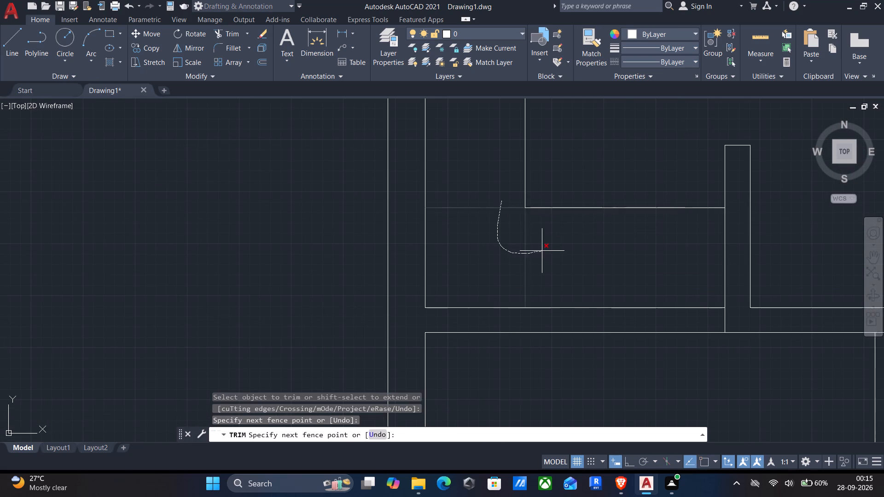
drag(542, 251, 543, 250)
scroll(542, 250, down, 3)
middle_drag(426, 269, 425, 313)
scroll(425, 313, down, 3)
middle_drag(432, 289, 474, 223)
middle_drag(434, 294, 439, 256)
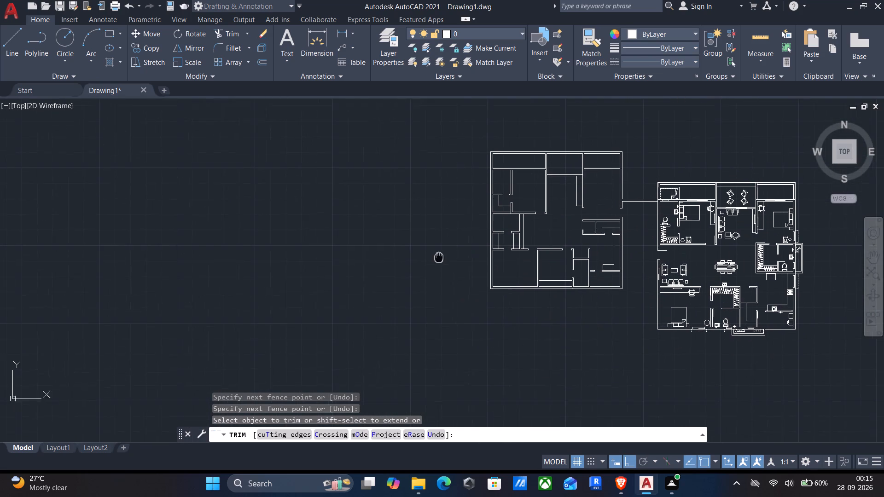
middle_drag(439, 256, 439, 254)
middle_drag(558, 320, 551, 318)
key(Return)
Copy the vertical row of wardrobe hangers from the furnished reference plan into the two facing closets on the new plan's west side.
middle_drag(549, 315, 525, 311)
middle_drag(546, 329, 518, 308)
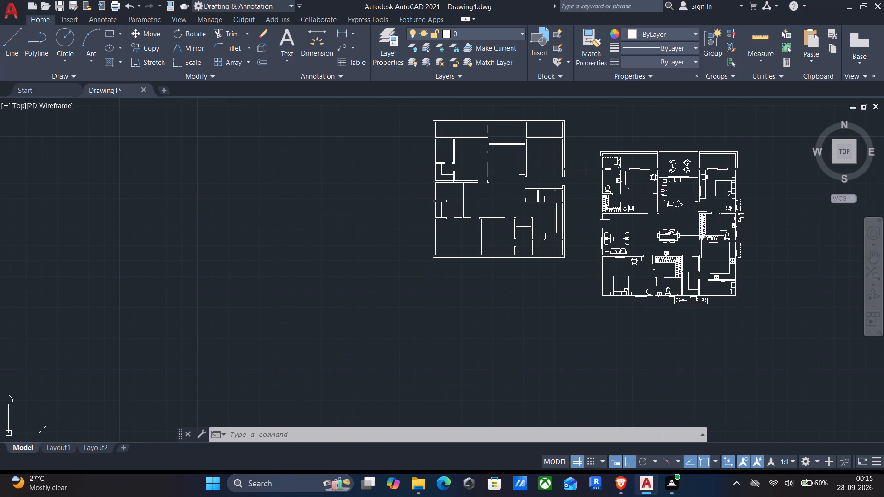
scroll(702, 235, up, 3)
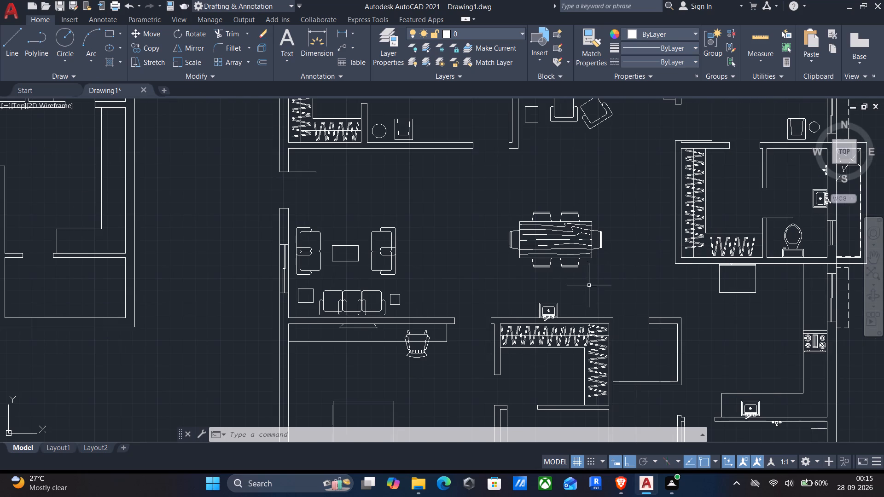
middle_drag(586, 292, 642, 355)
scroll(362, 154, up, 2)
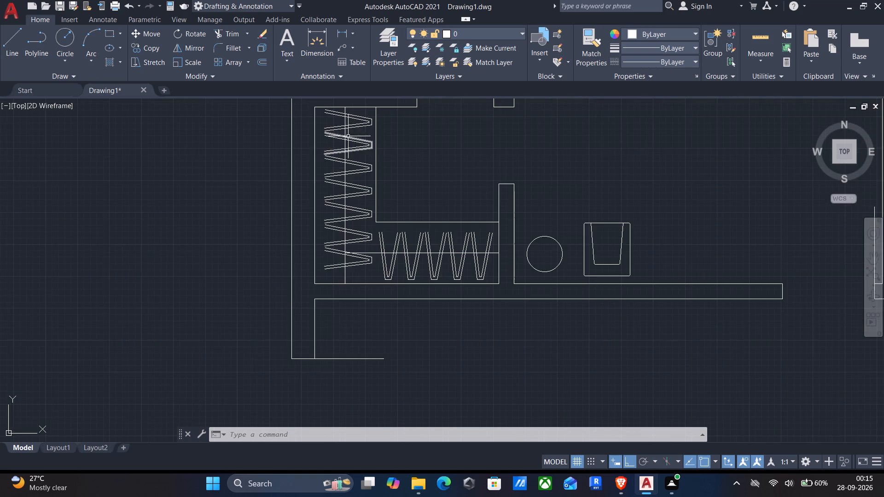
middle_drag(334, 144, 367, 192)
scroll(353, 159, up, 1)
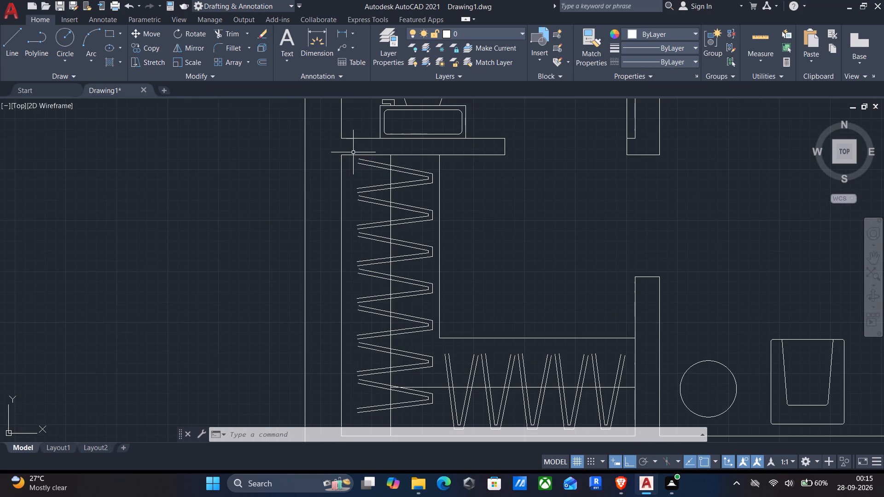
click(353, 146)
middle_drag(424, 285, 468, 245)
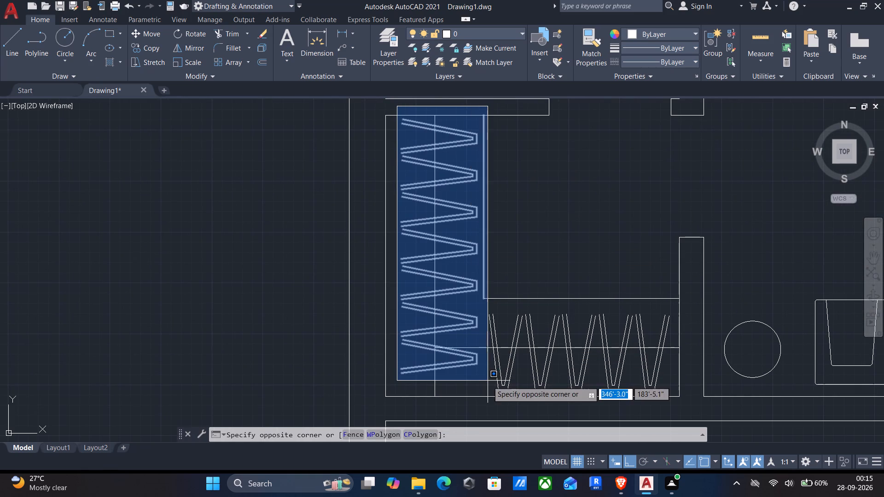
click(481, 385)
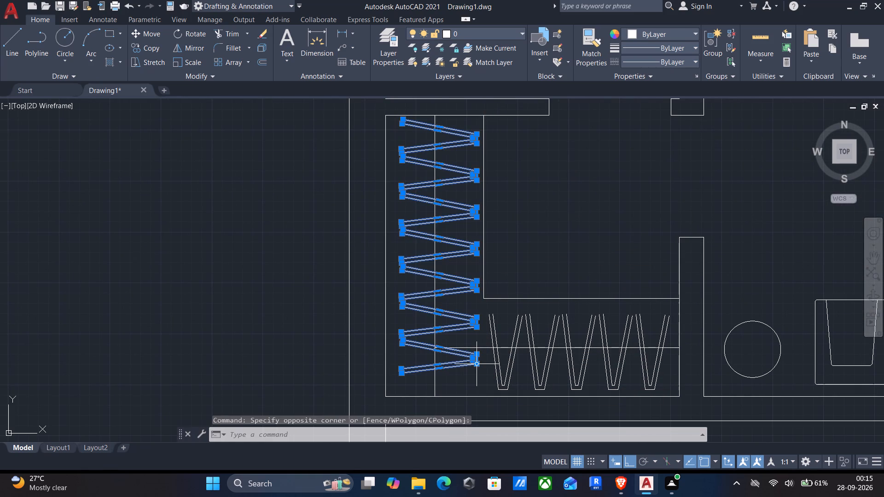
key(c)
key(o)
key(Return)
middle_drag(455, 295, 450, 383)
scroll(417, 246, up, 1)
click(434, 182)
scroll(433, 188, down, 2)
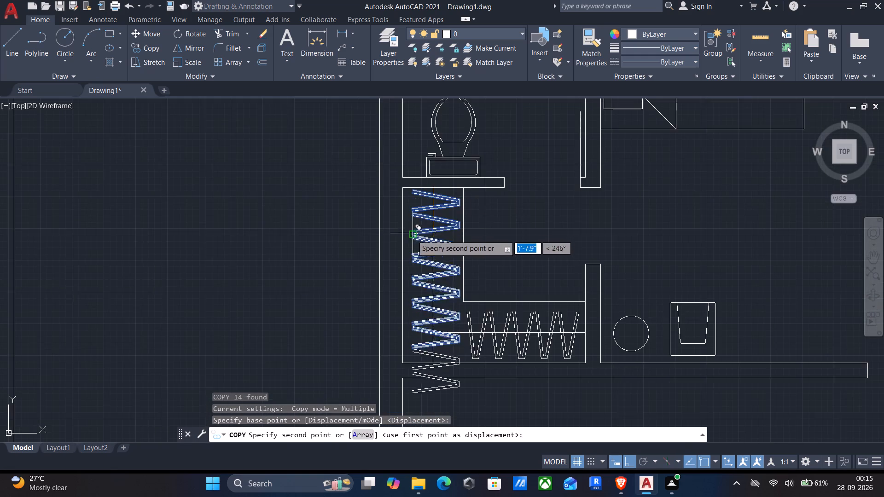
middle_drag(417, 237, 587, 217)
key(F8)
scroll(493, 252, down, 2)
middle_drag(546, 231, 692, 231)
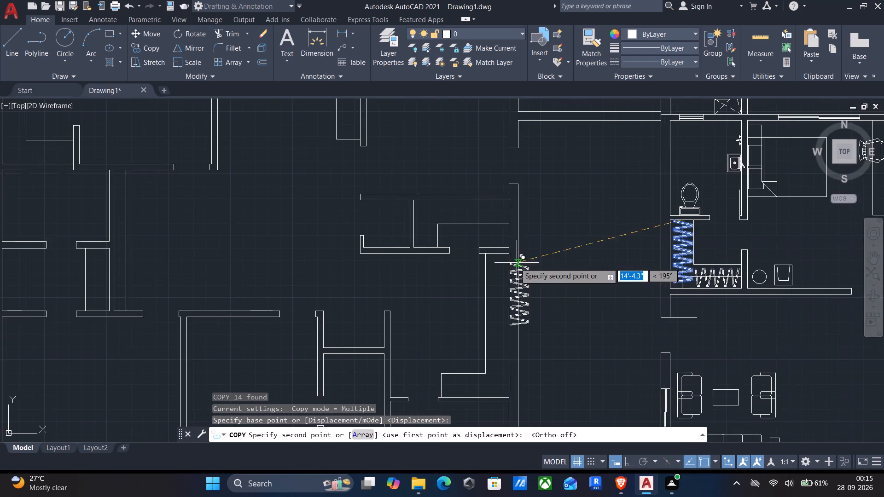
middle_drag(509, 264, 790, 220)
scroll(313, 214, up, 2)
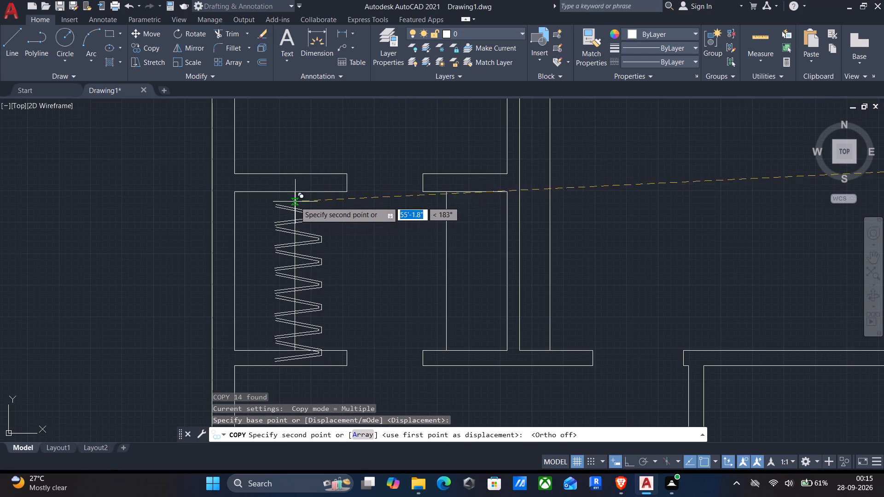
click(293, 194)
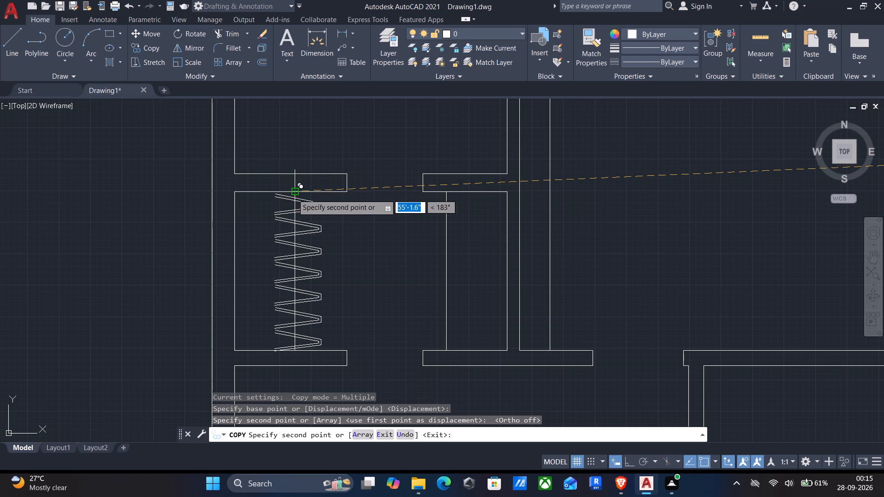
click(446, 193)
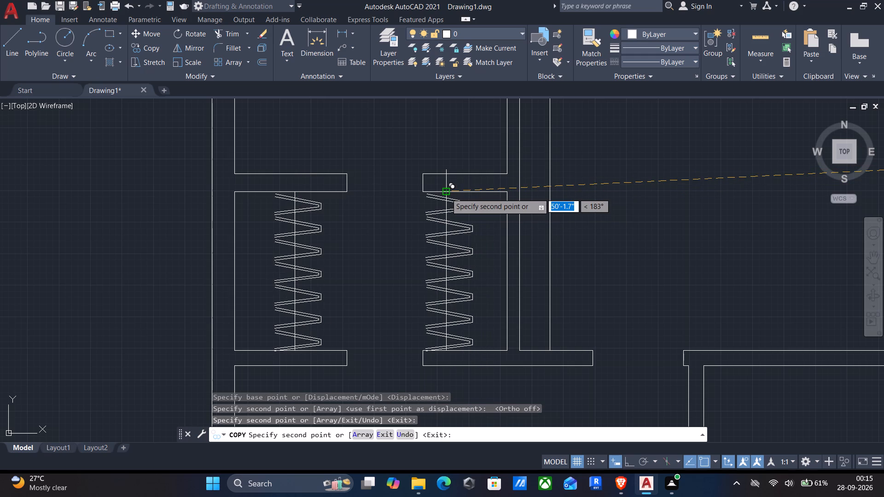
Place another copy of the hanger row in the western leg of the L-shaped wardrobe south of the northwest room.
middle_drag(445, 196, 483, 242)
middle_drag(488, 238, 564, 340)
scroll(563, 337, down, 2)
middle_drag(538, 290, 544, 333)
scroll(494, 224, up, 2)
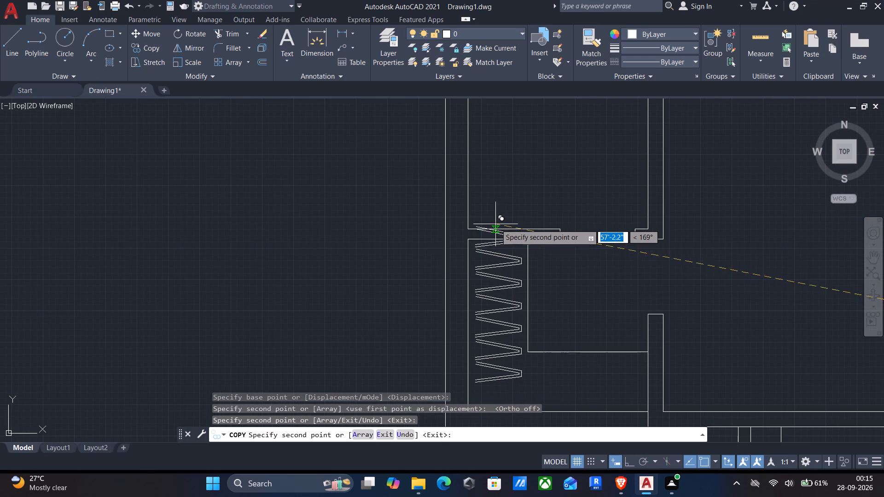
scroll(497, 241, up, 2)
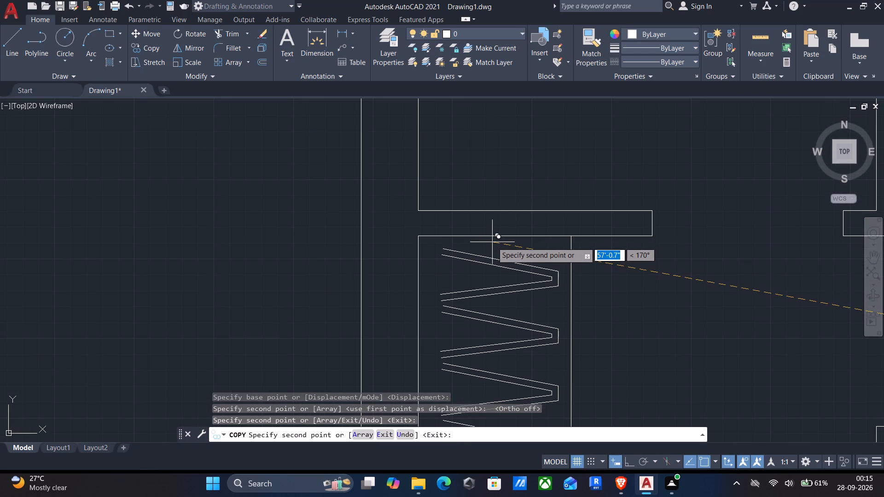
click(492, 242)
scroll(494, 246, down, 2)
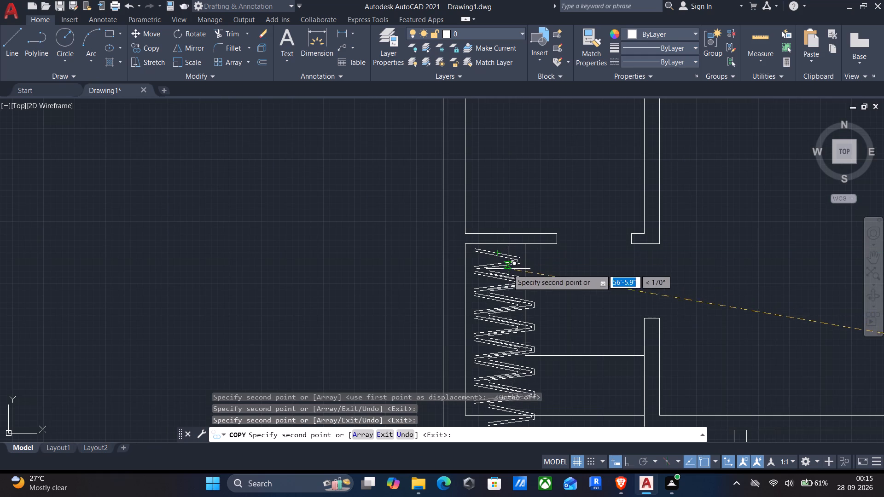
Place a spare copy of the hanger row in the empty space west of the plan.
middle_drag(523, 318, 617, 243)
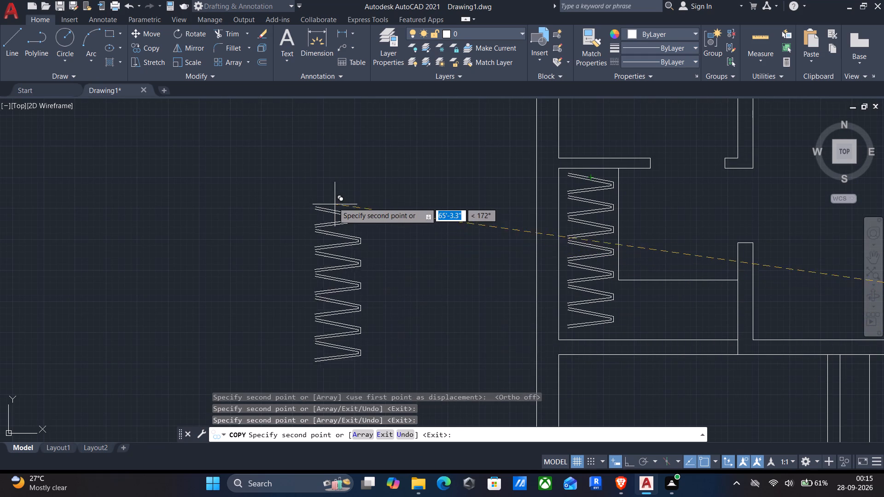
click(333, 196)
key(Escape)
Rotate the spare hanger row west of the plan 90° clockwise so that it runs horizontally.
click(283, 157)
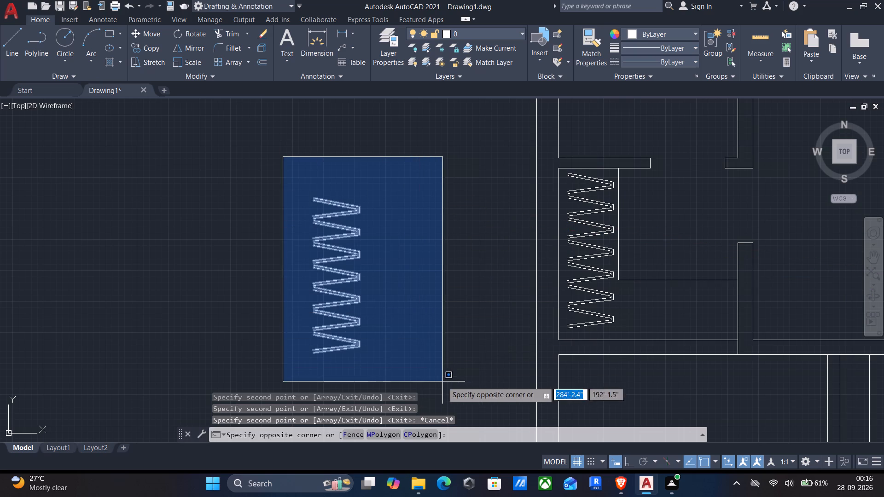
click(442, 381)
key(r)
key(o)
key(Return)
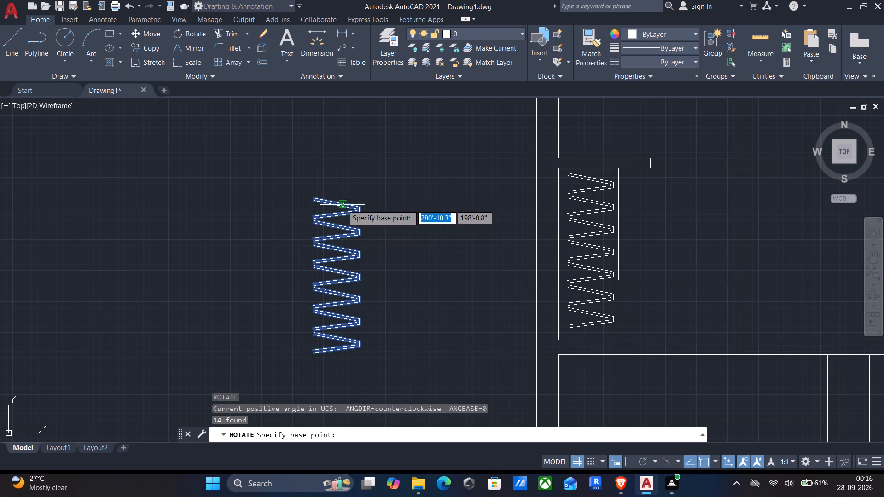
click(337, 204)
key(F8)
click(372, 315)
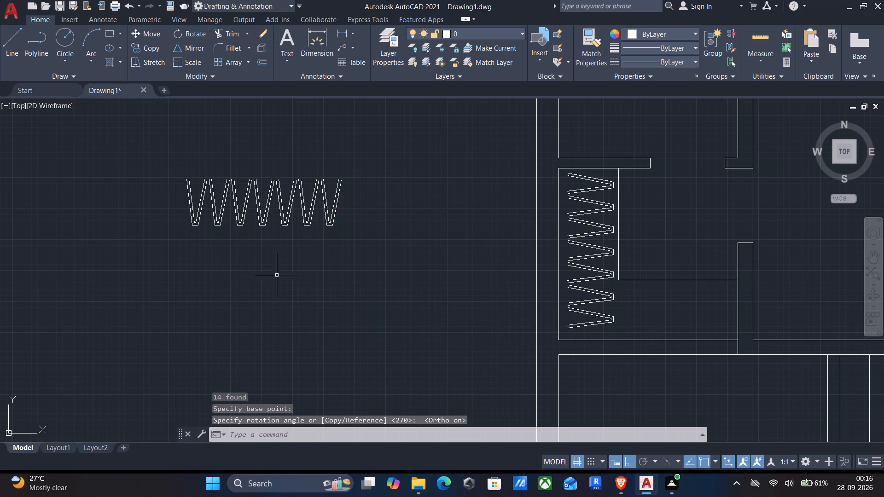
Copy the horizontal hanger row west of the plan twice, end to end, into the long wardrobe along the south wall.
drag(128, 131, 149, 158)
click(424, 334)
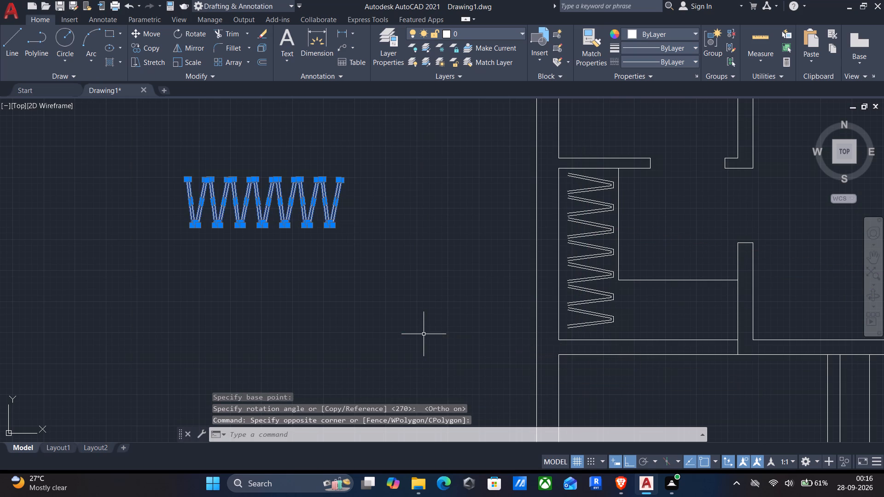
key(m)
key(BackSpace)
key(BackSpace)
key(c)
key(o)
key(Return)
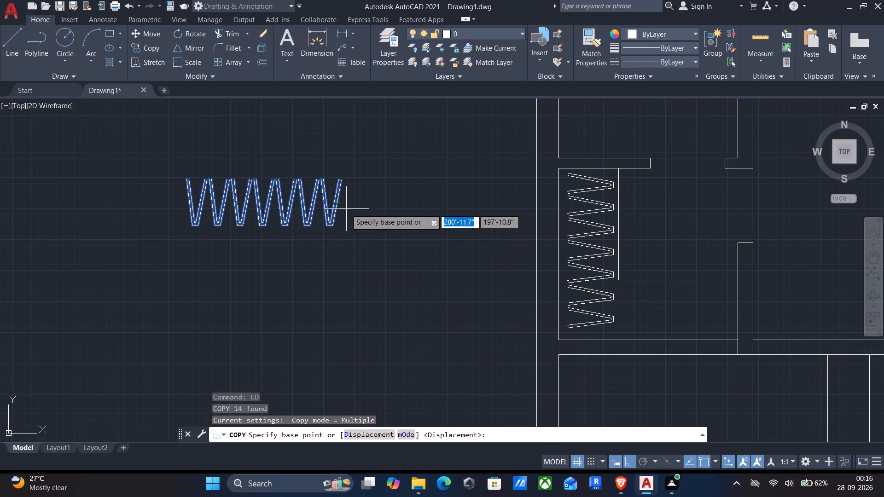
click(353, 203)
scroll(373, 225, down, 2)
middle_drag(449, 276, 435, 259)
key(F8)
scroll(491, 305, down, 1)
middle_drag(495, 312, 343, 220)
middle_drag(388, 325, 390, 266)
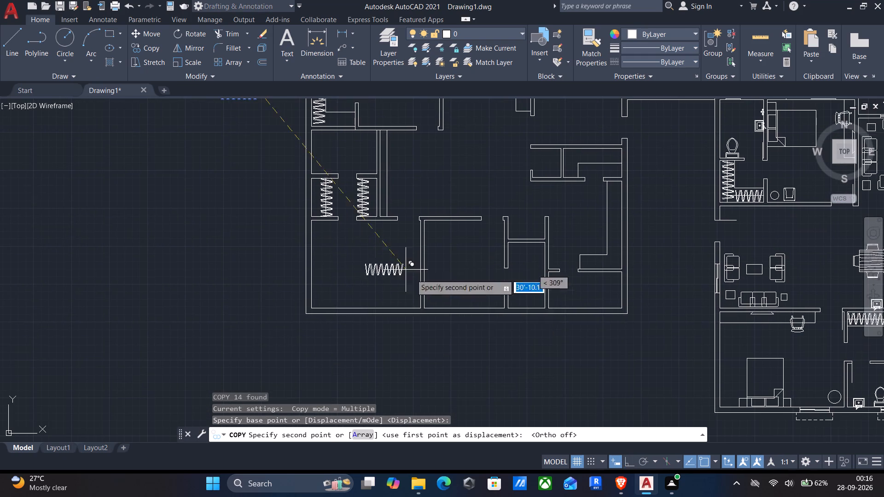
scroll(468, 316, up, 5)
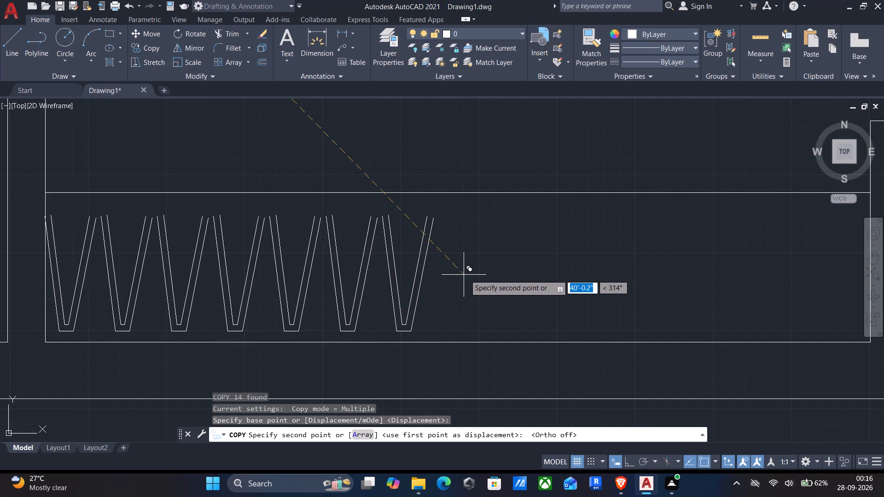
click(471, 270)
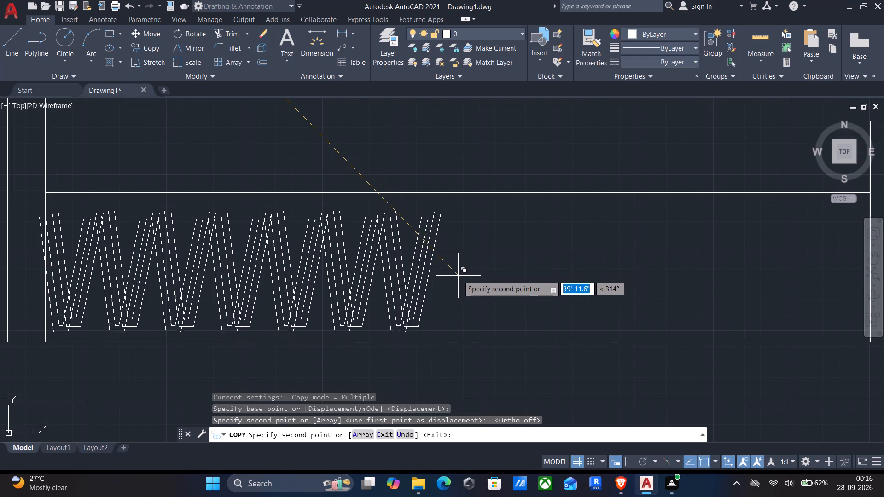
middle_drag(704, 288, 442, 280)
scroll(442, 280, down, 1)
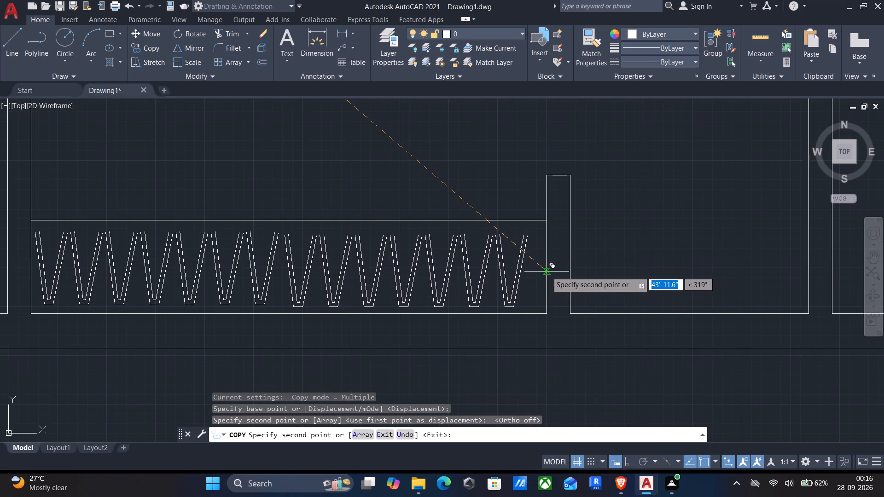
click(549, 269)
Place another copy of the horizontal hanger row in the southern leg of the L-shaped wardrobe, starting beside the vertical hangers.
scroll(549, 269, down, 2)
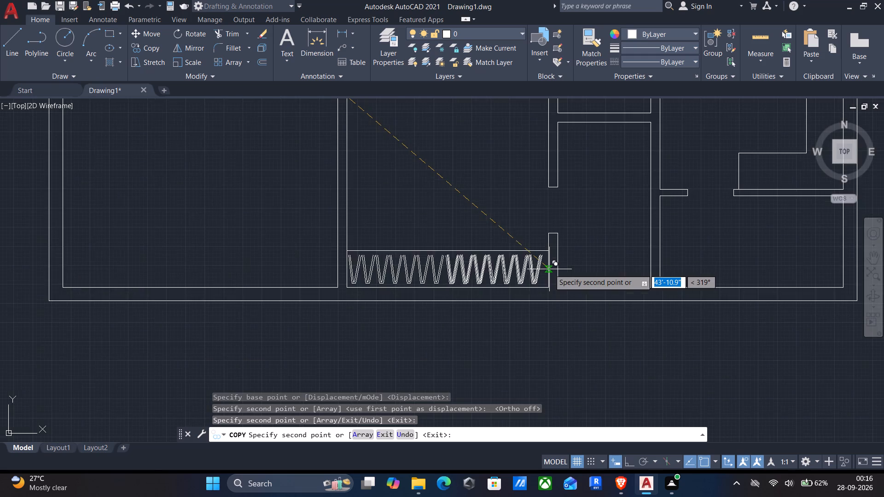
middle_drag(549, 270, 574, 358)
scroll(574, 359, down, 2)
middle_drag(560, 314, 590, 394)
scroll(462, 259, up, 4)
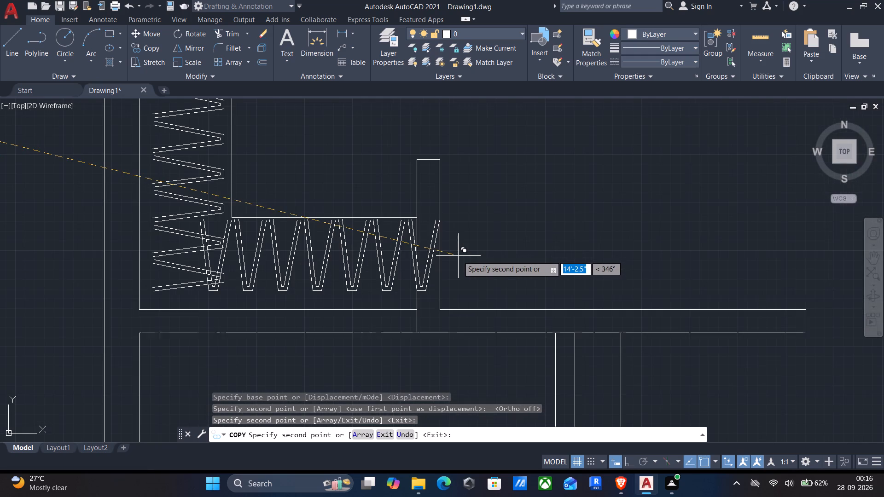
scroll(515, 261, up, 1)
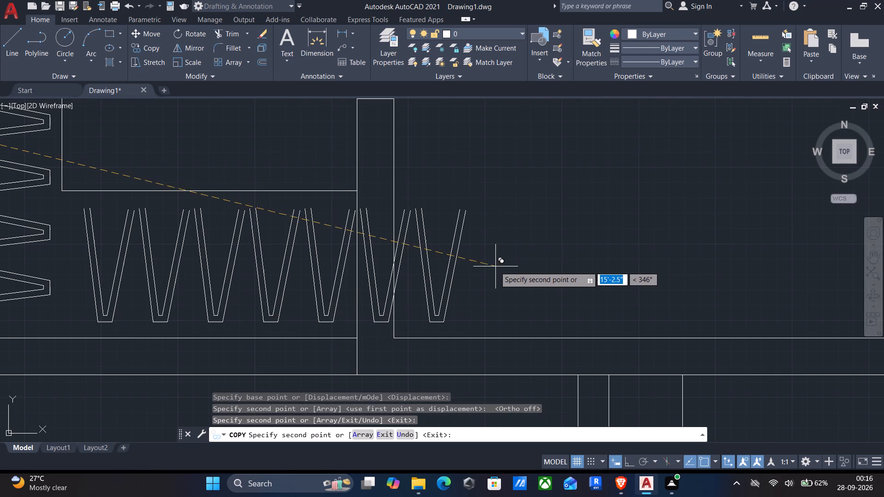
click(470, 261)
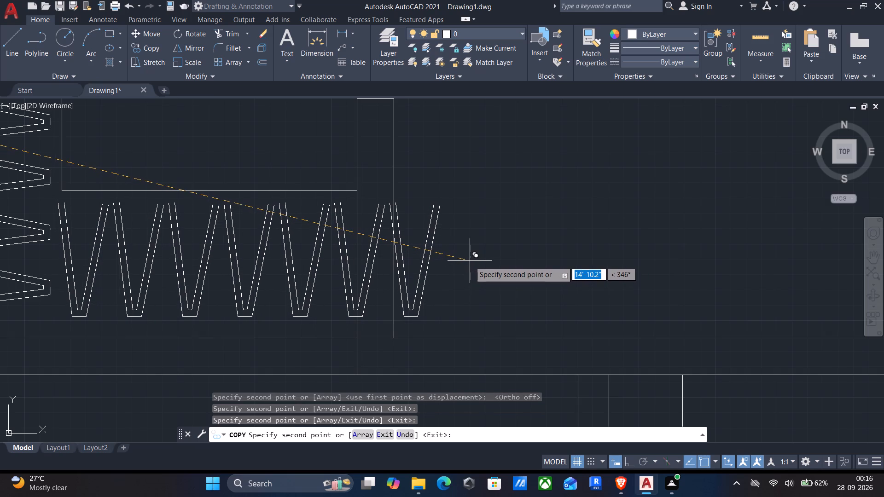
key(Escape)
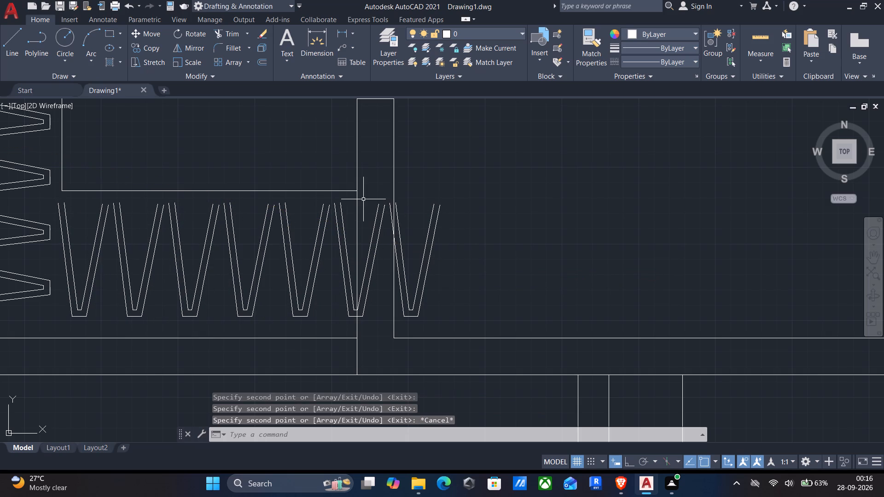
Delete the easternmost hanger of the L-shaped wardrobe's horizontal row, which extends past the short wall.
click(363, 199)
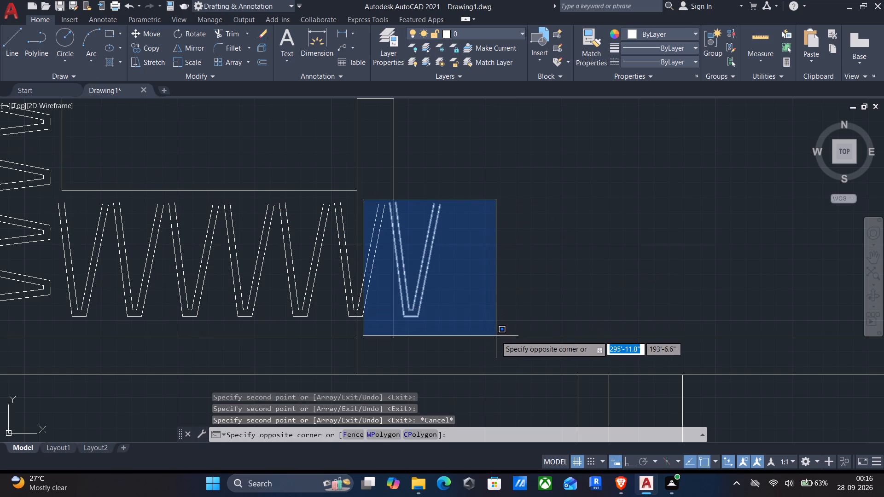
click(496, 336)
key(Delete)
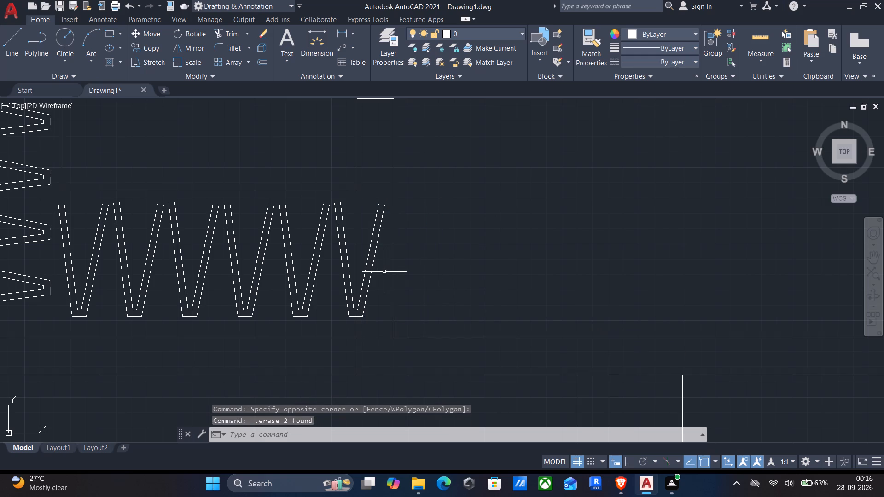
Trim the parts of the last remaining hanger that cross into the short wall east of the L-shaped wardrobe.
key(t)
key(r)
key(Return)
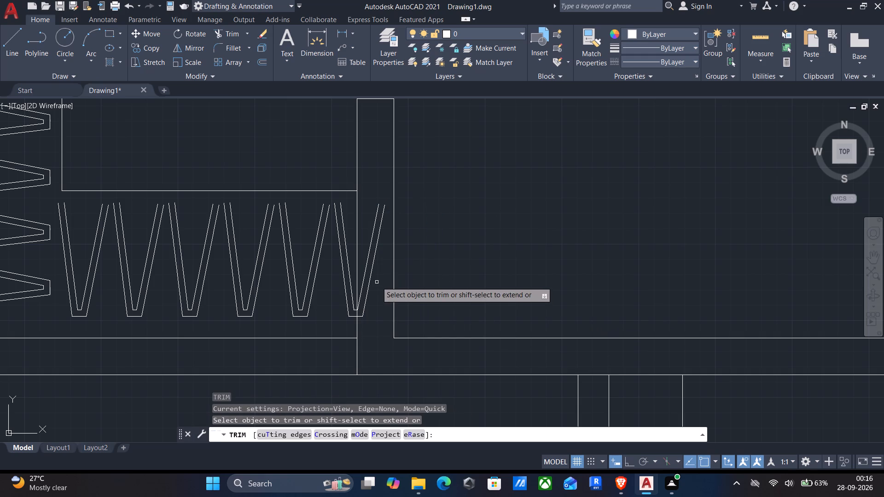
drag(370, 235, 385, 308)
drag(384, 302, 383, 301)
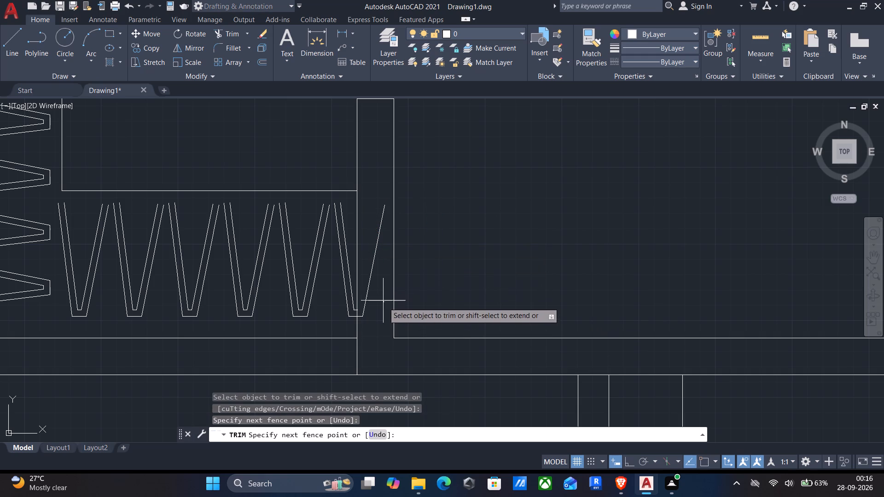
drag(383, 301, 370, 258)
scroll(370, 326, up, 3)
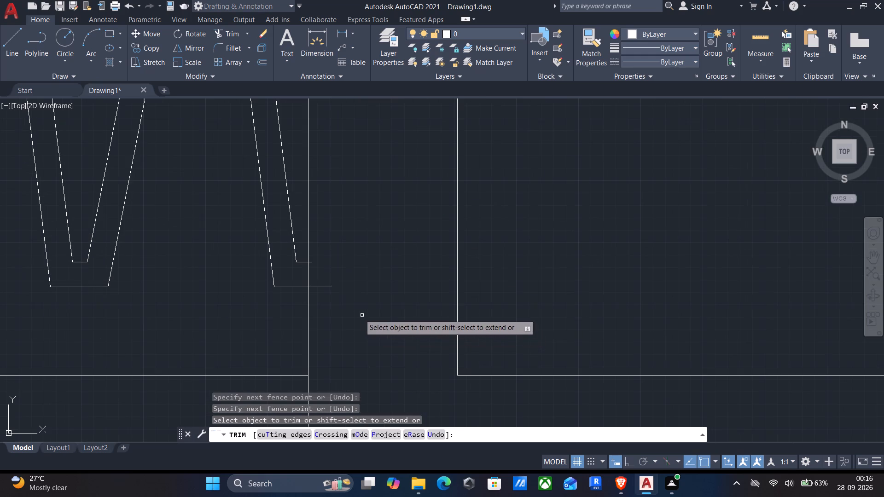
drag(315, 297, 330, 260)
scroll(322, 259, up, 3)
scroll(281, 272, up, 3)
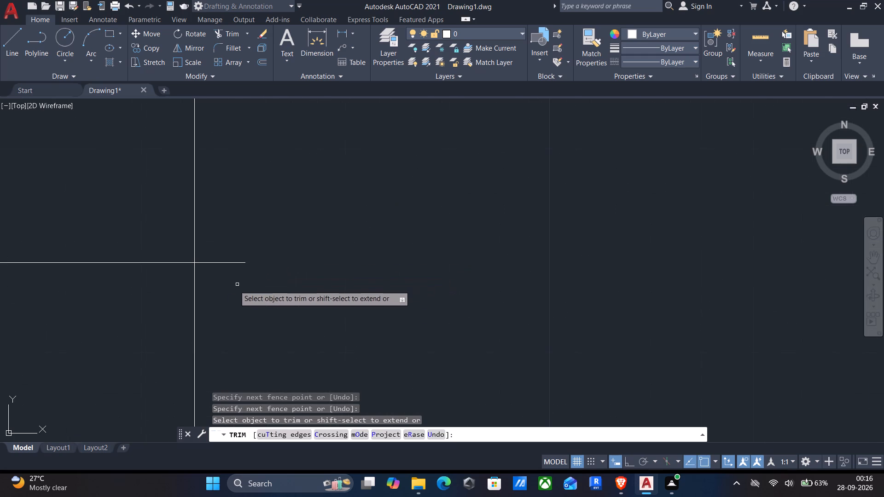
drag(224, 290, 313, 190)
scroll(317, 208, down, 4)
scroll(347, 300, down, 7)
middle_drag(367, 312, 512, 285)
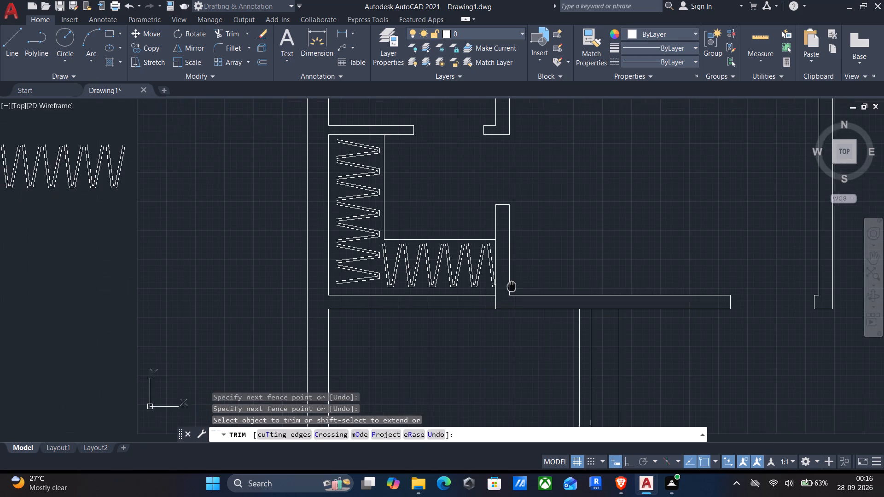
key(Return)
Delete the spare horizontal hanger row from the empty space west of the plan.
scroll(521, 288, down, 2)
middle_drag(527, 294, 519, 281)
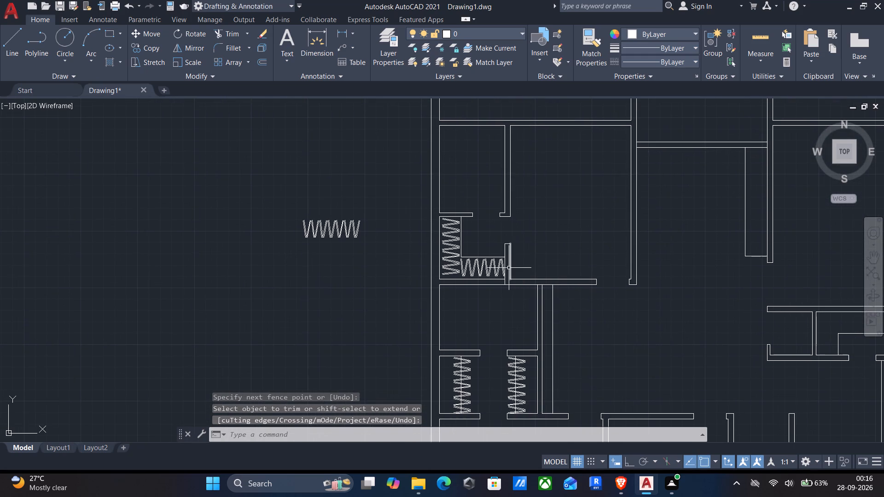
click(409, 272)
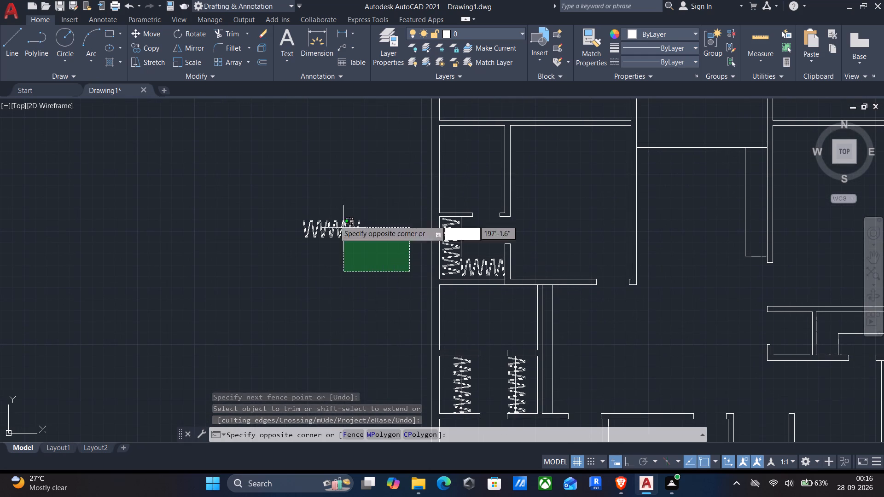
click(274, 196)
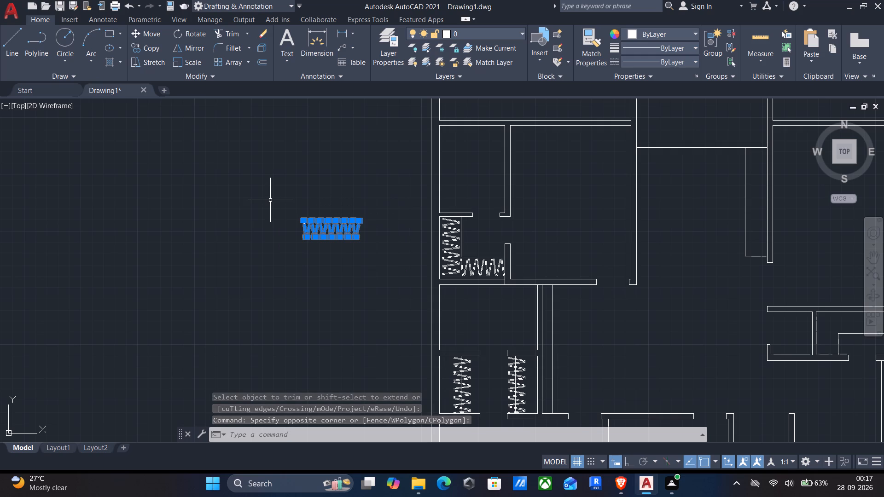
key(Delete)
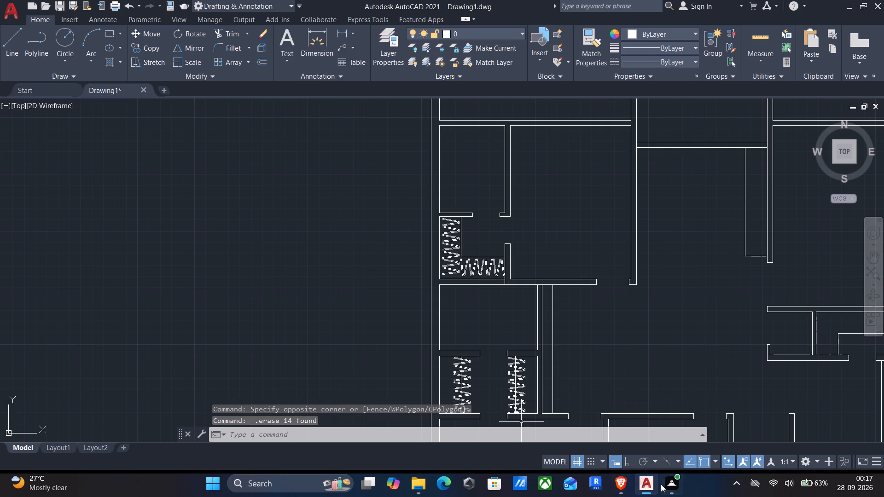